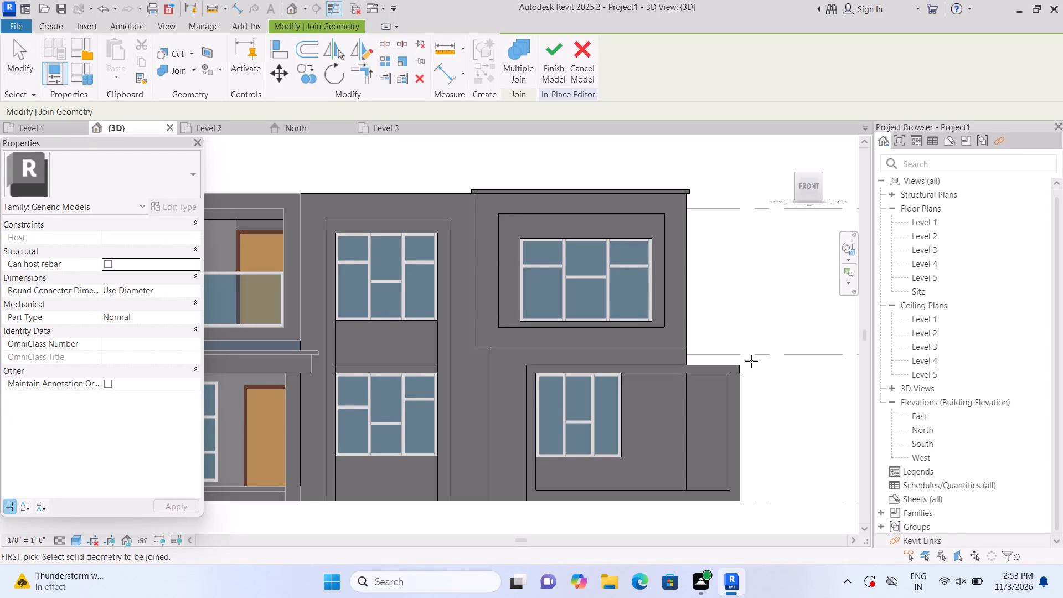
Start a 2" deep void extrusion with its work plane on the front face of the joined panel around the right-hand upper-storey window.
middle_drag(752, 361, 838, 342)
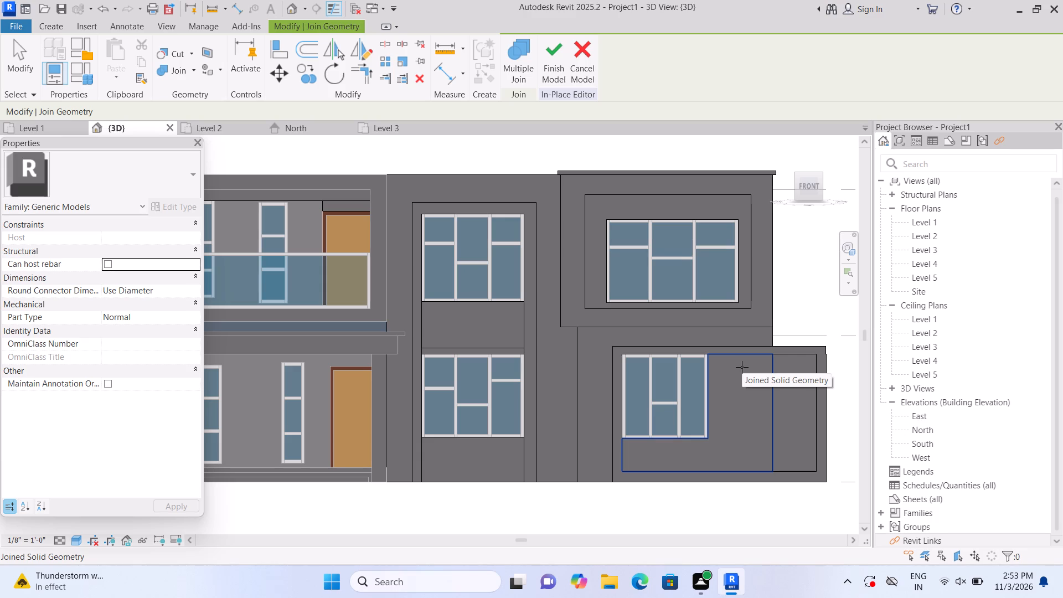
scroll(671, 422, down, 1)
middle_drag(672, 436, 678, 437)
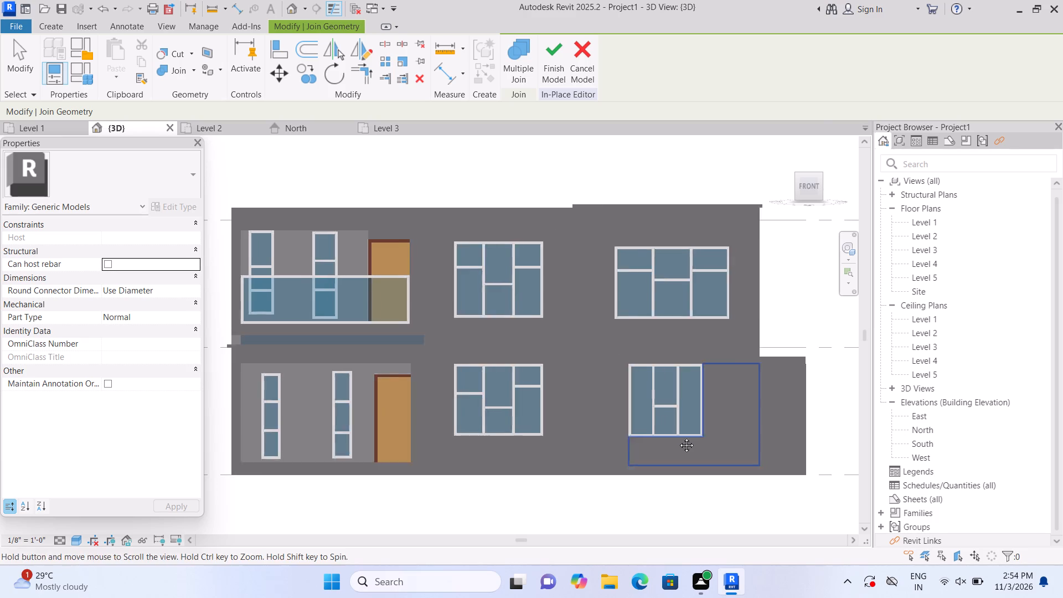
middle_drag(678, 437, 707, 389)
scroll(613, 414, up, 1)
middle_drag(605, 410, 569, 431)
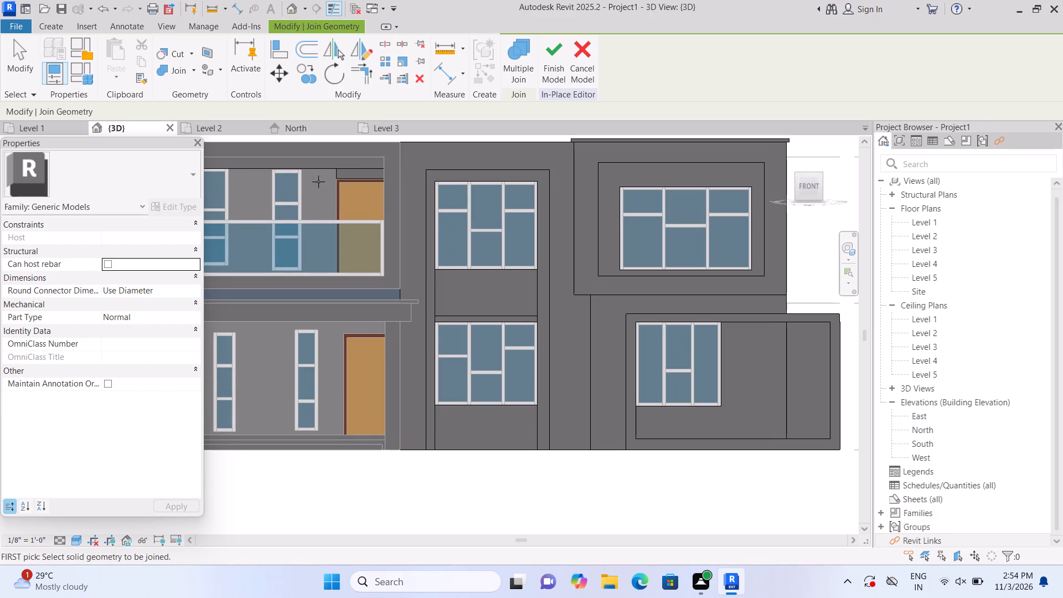
click(59, 22)
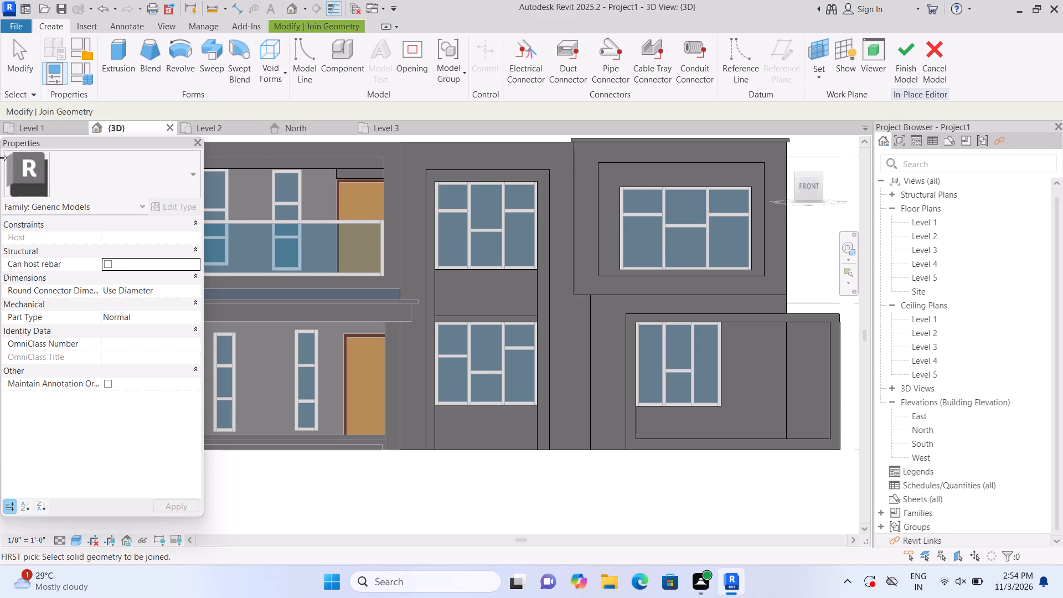
click(283, 69)
click(290, 100)
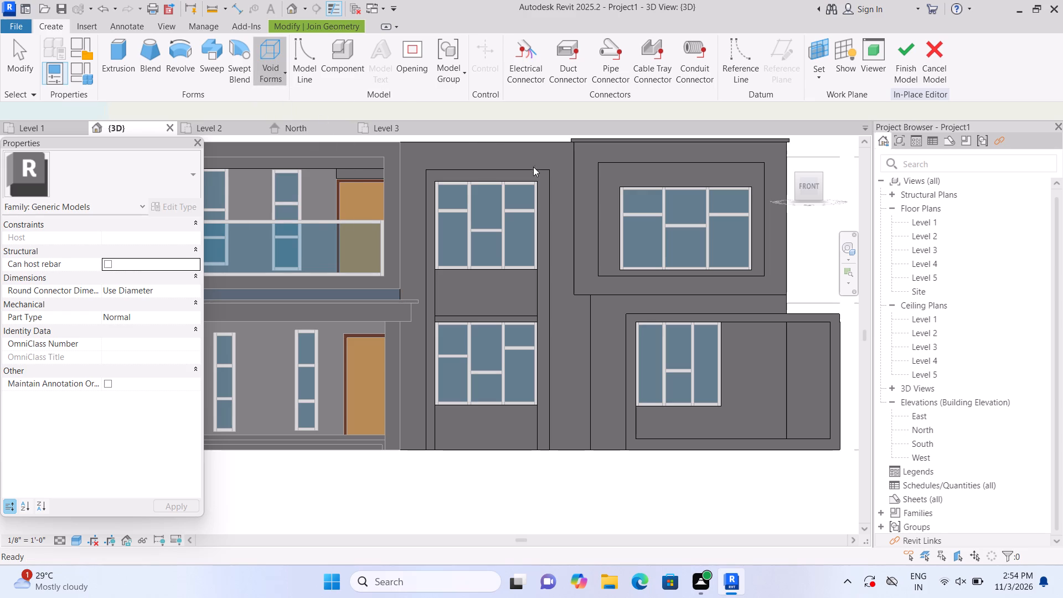
click(719, 79)
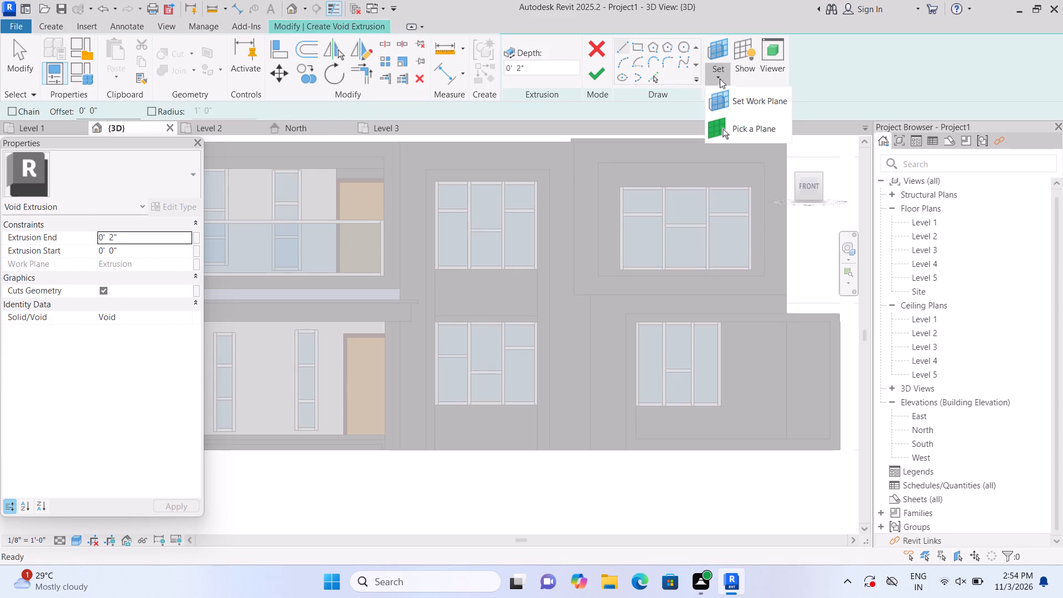
click(730, 127)
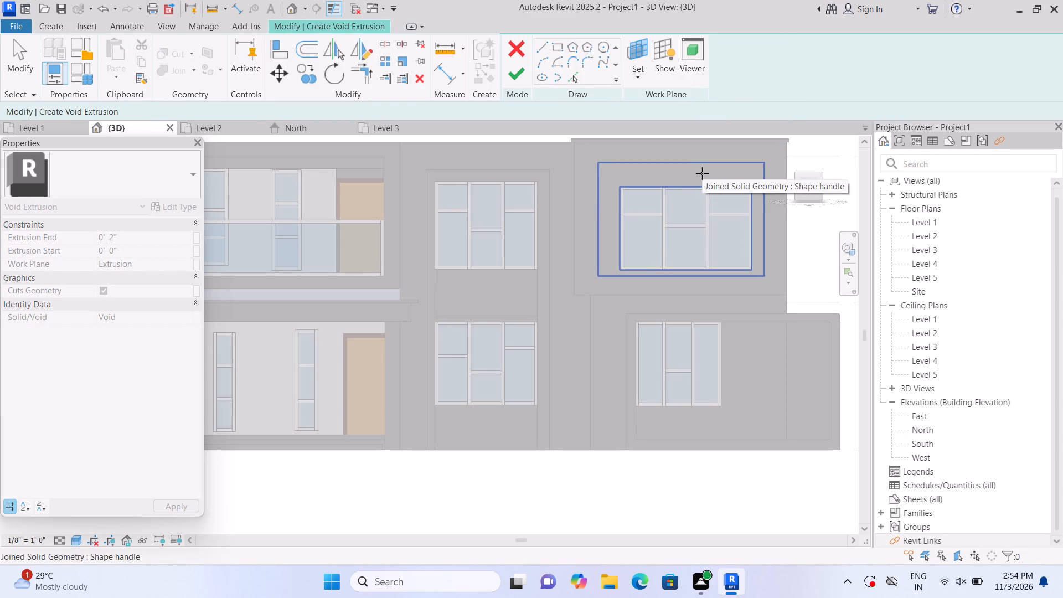
middle_drag(702, 173, 581, 215)
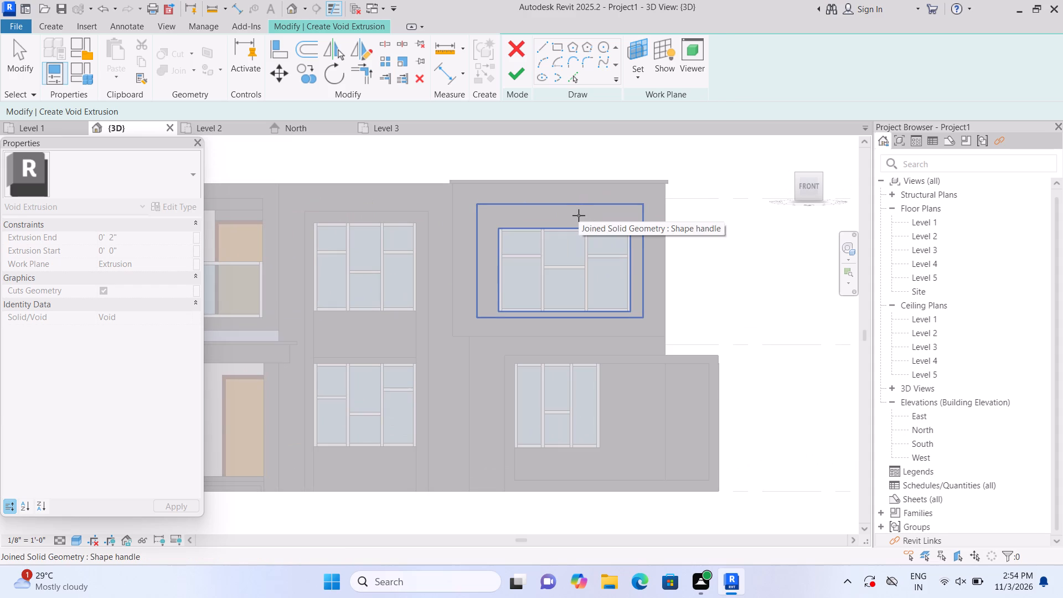
click(579, 215)
Sketch a full-width horizontal groove rectangle about 11'-4" wide and 2" high near the top of the panel above the upper-storey window.
click(637, 42)
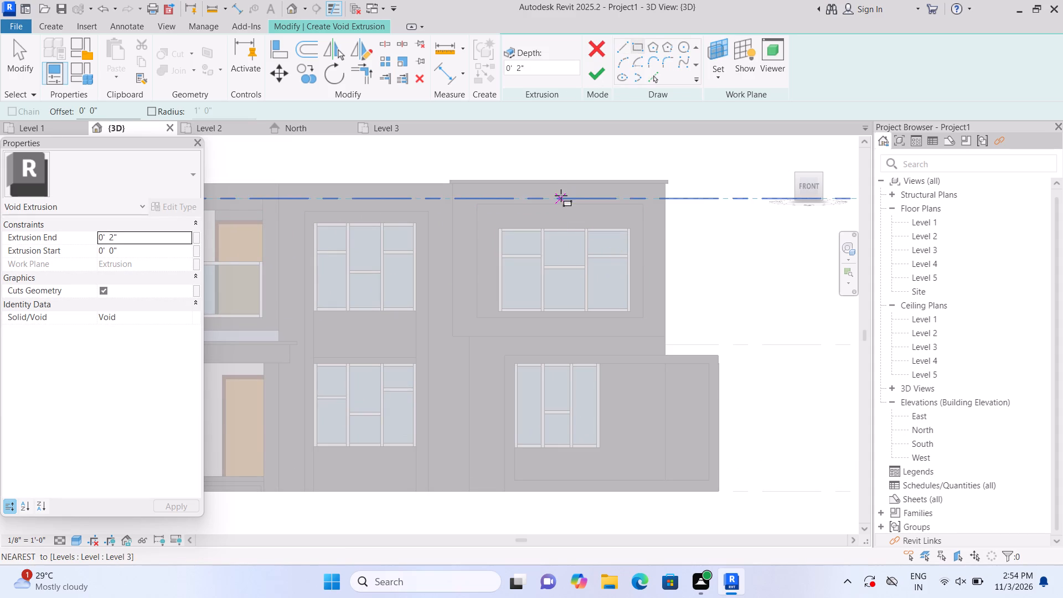
middle_drag(567, 200, 534, 286)
scroll(519, 300, up, 1)
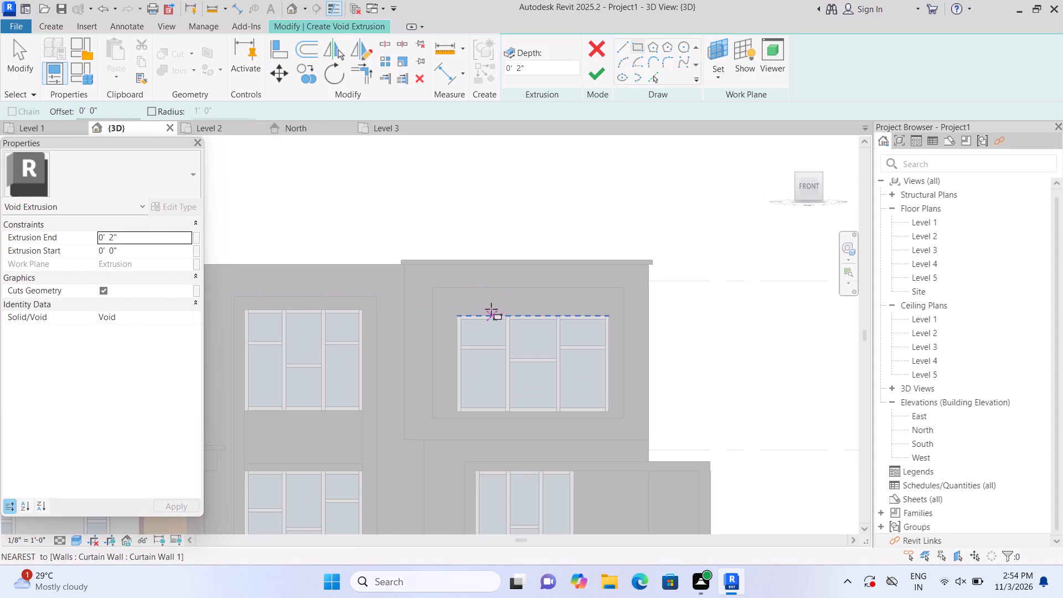
click(438, 294)
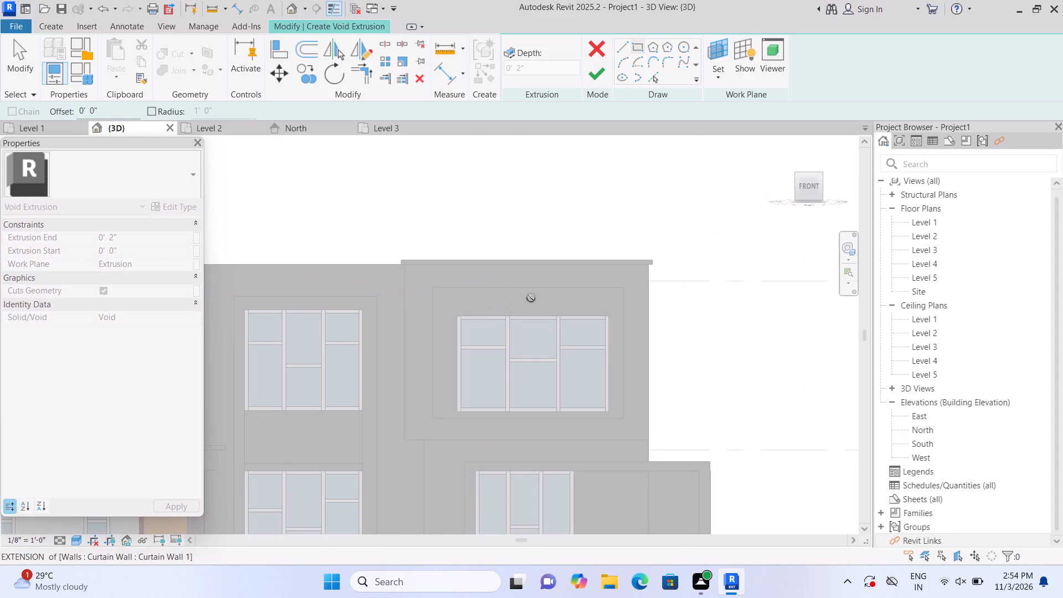
scroll(611, 301, up, 3)
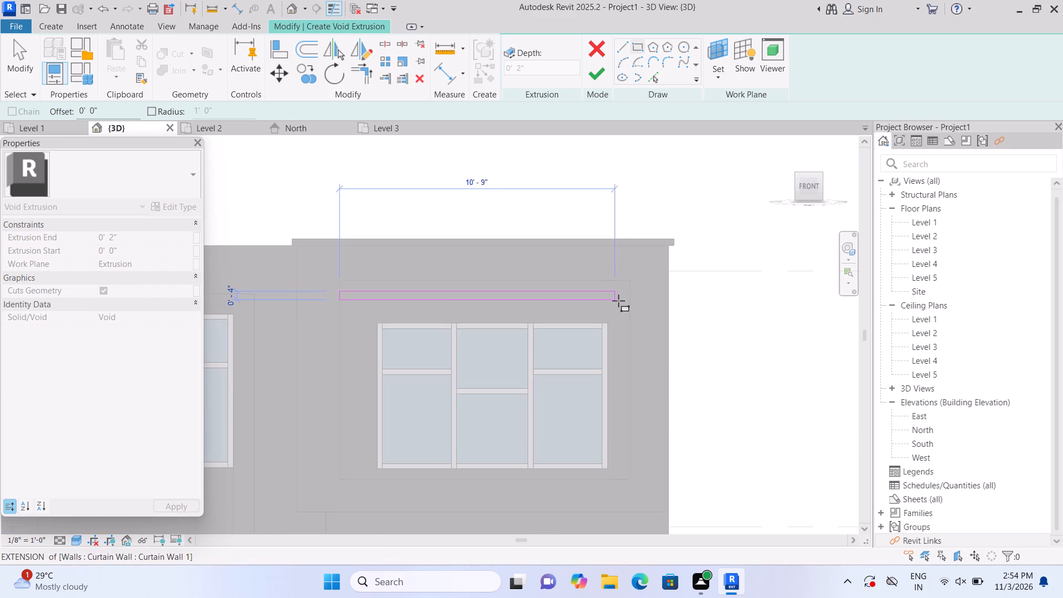
click(627, 296)
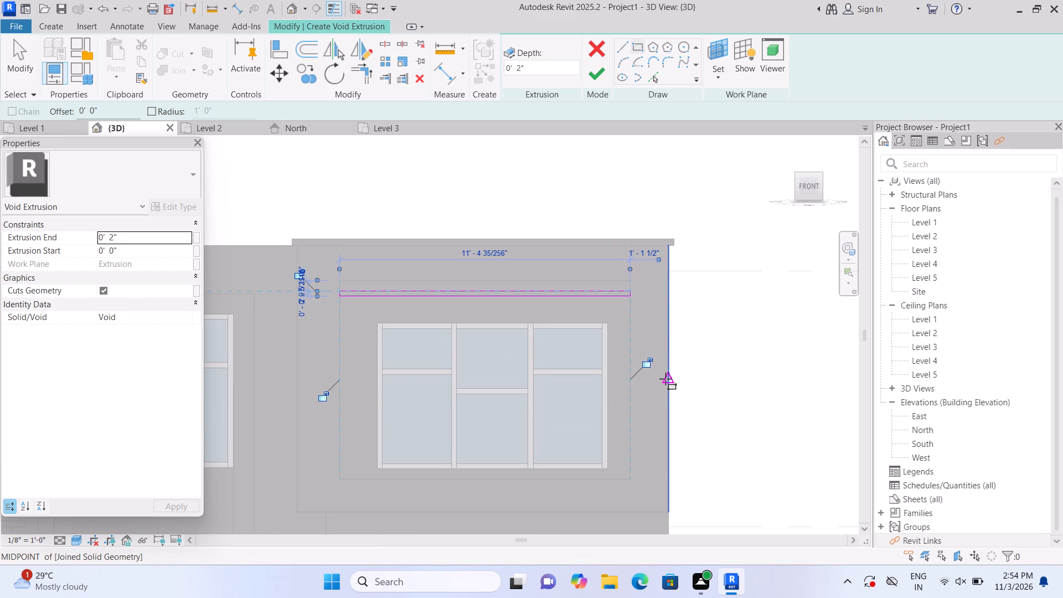
key(Escape)
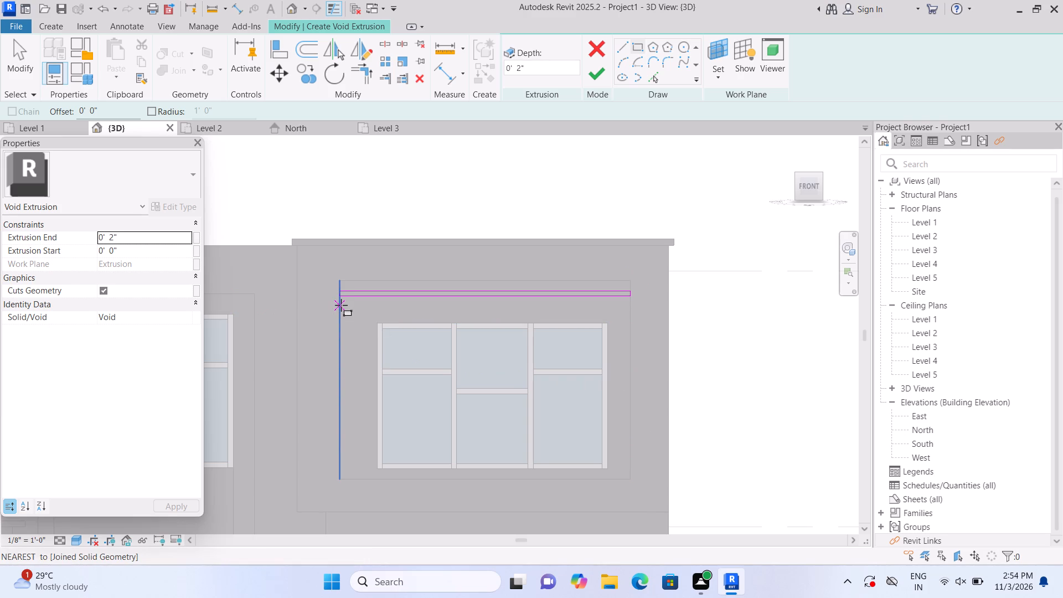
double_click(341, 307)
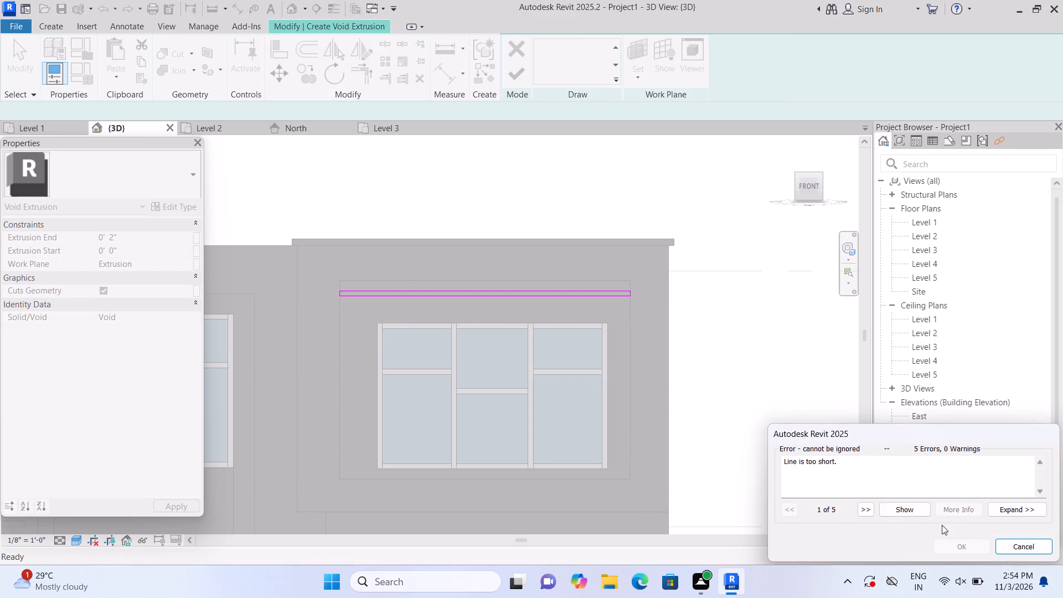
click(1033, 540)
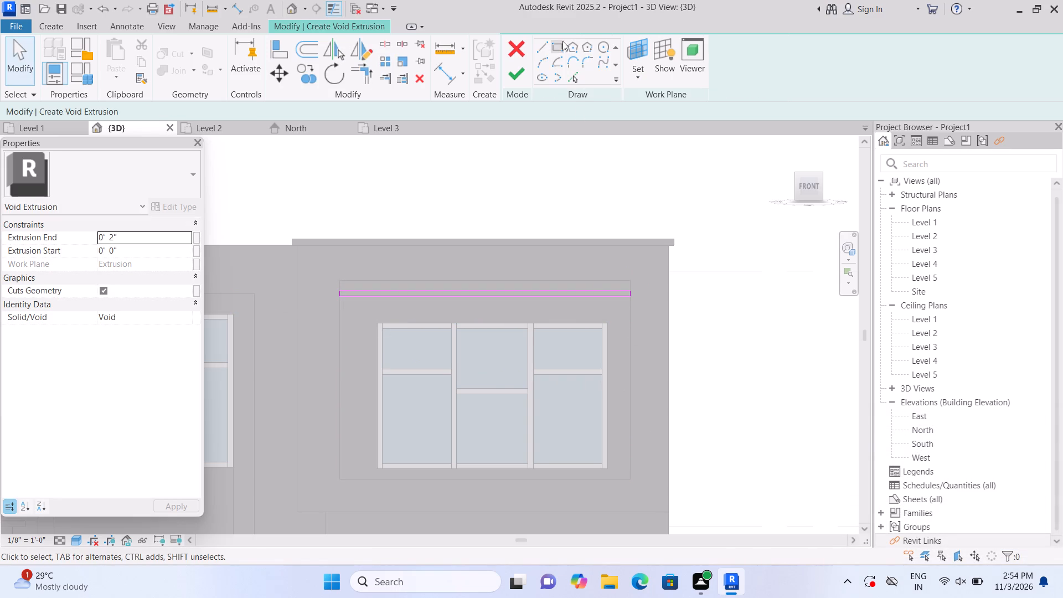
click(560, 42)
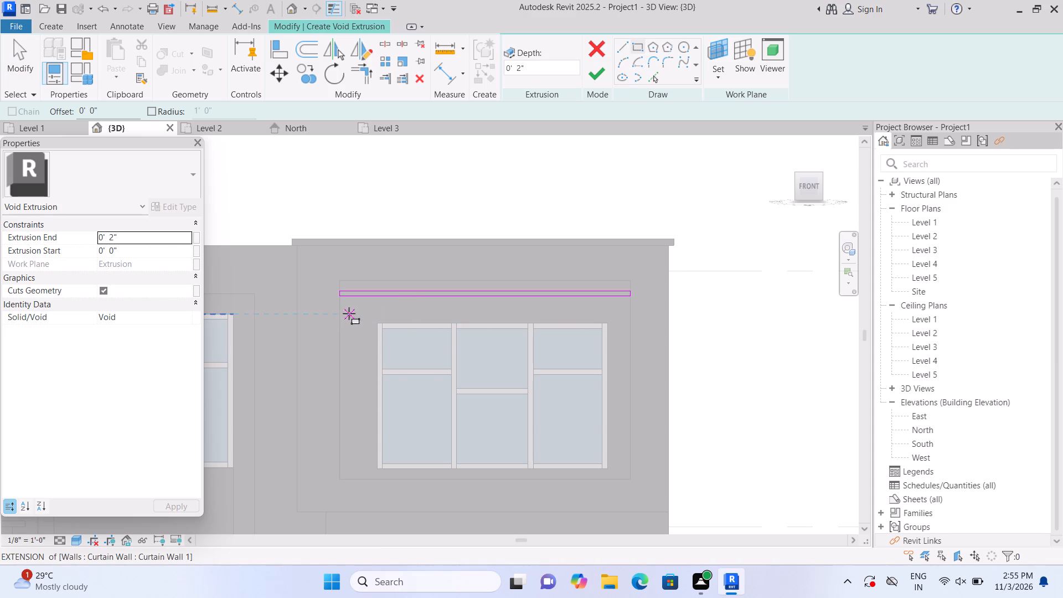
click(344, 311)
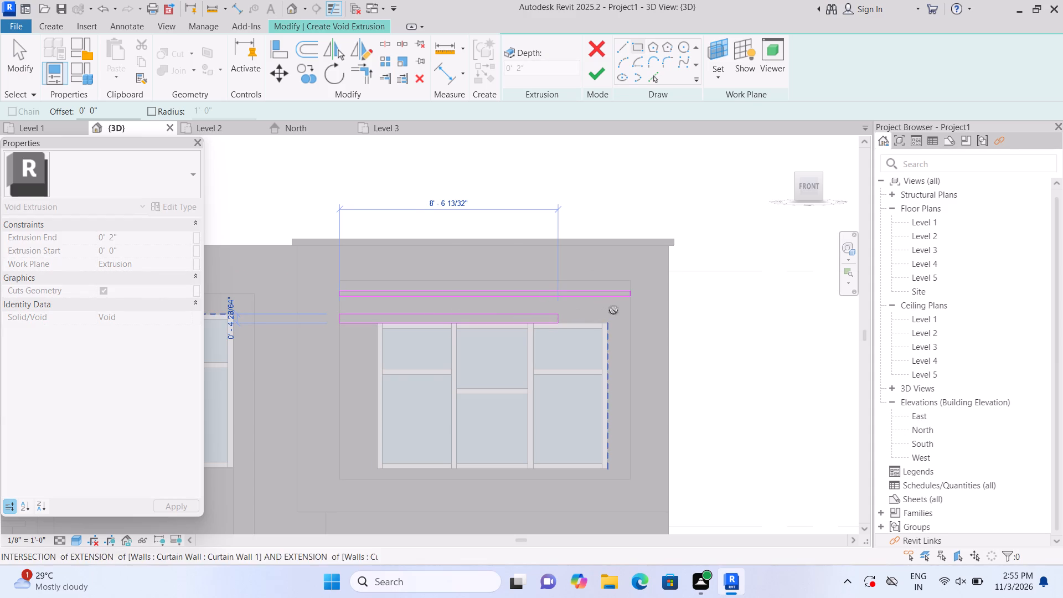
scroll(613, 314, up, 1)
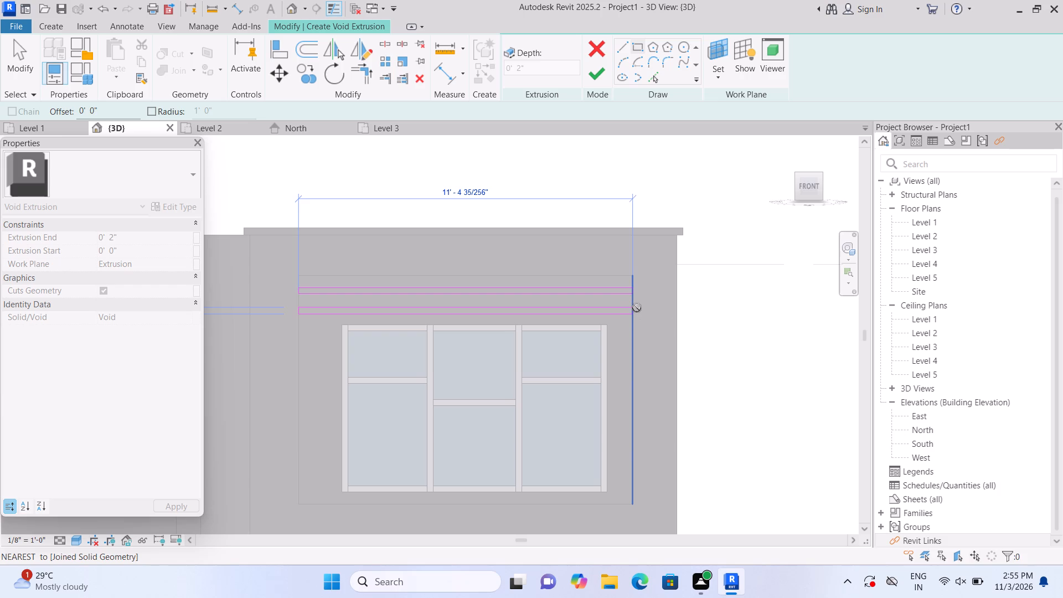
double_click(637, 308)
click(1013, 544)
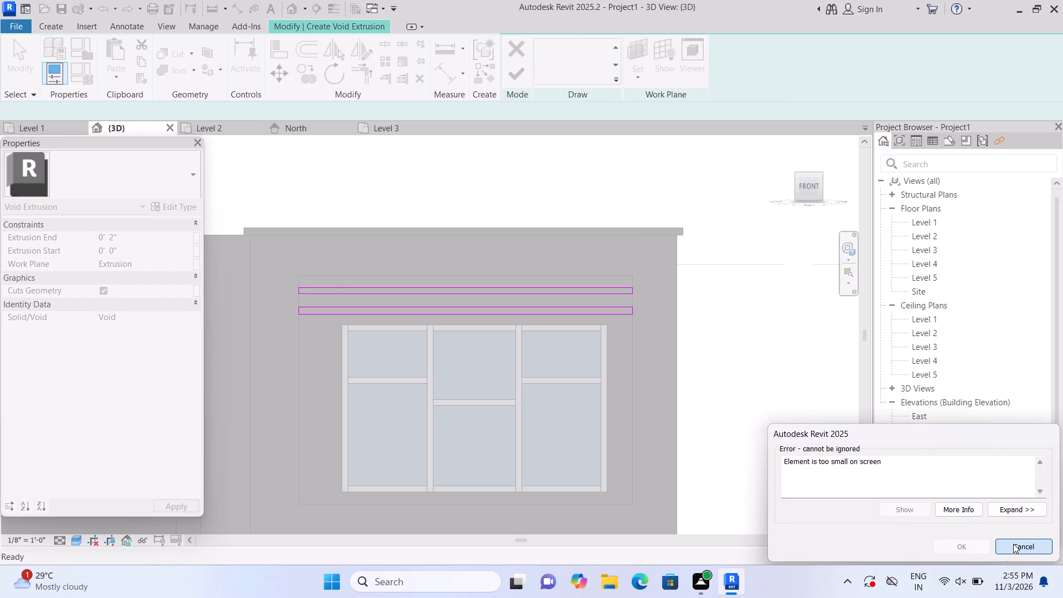
Sketch a second full-width groove rectangle about 11'-4" wide and 3" high between the first one and the window's top.
double_click(559, 45)
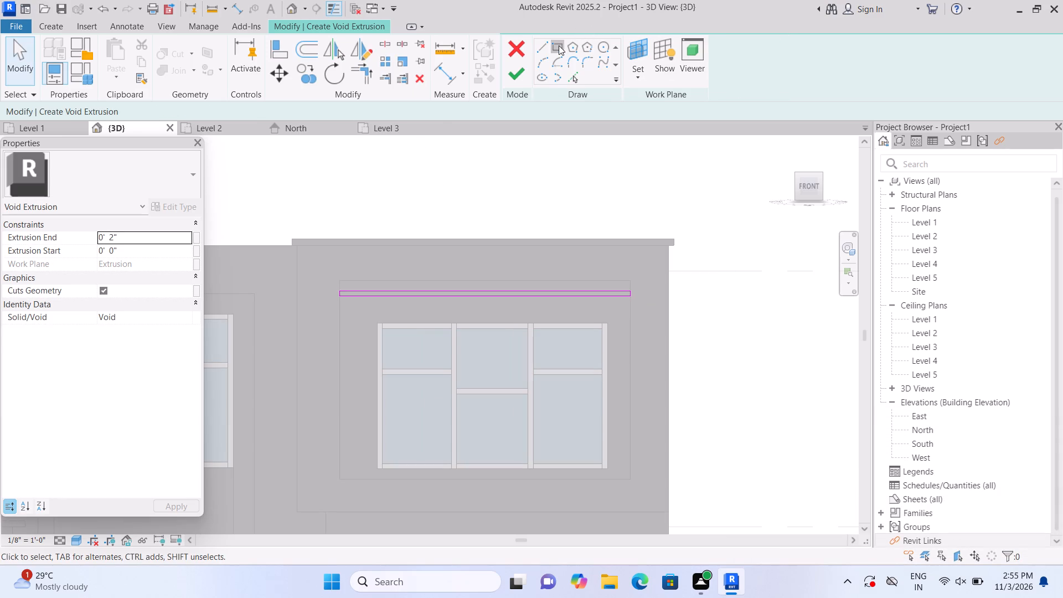
click(344, 311)
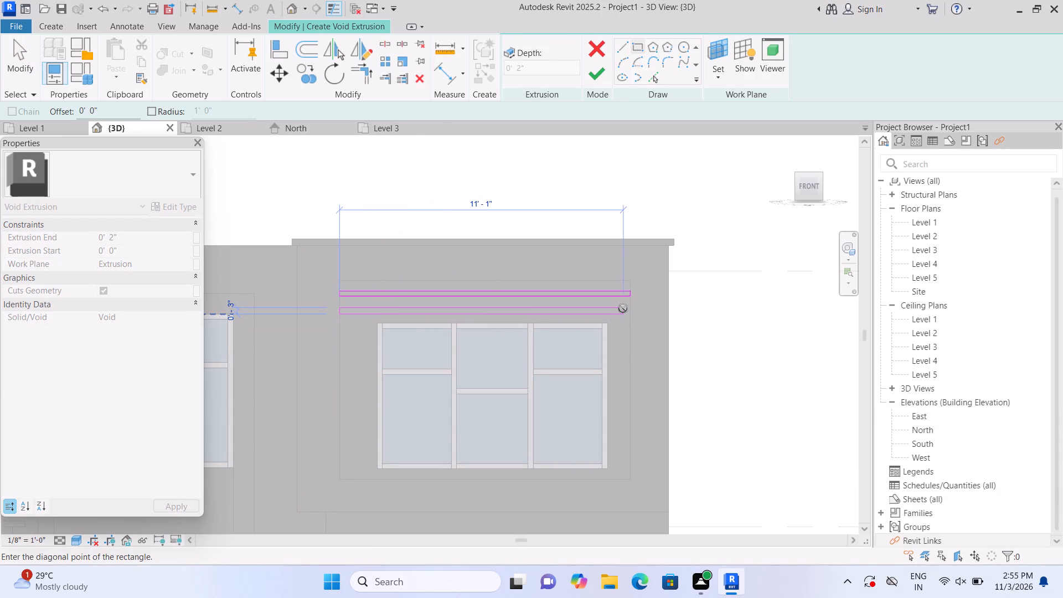
middle_drag(647, 319, 699, 292)
scroll(697, 290, up, 1)
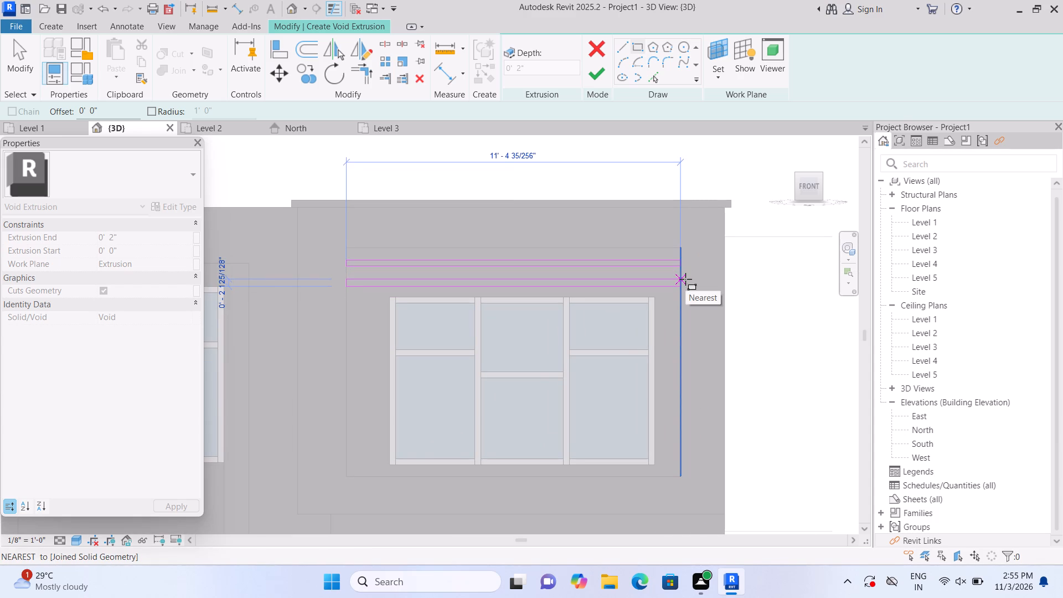
click(685, 279)
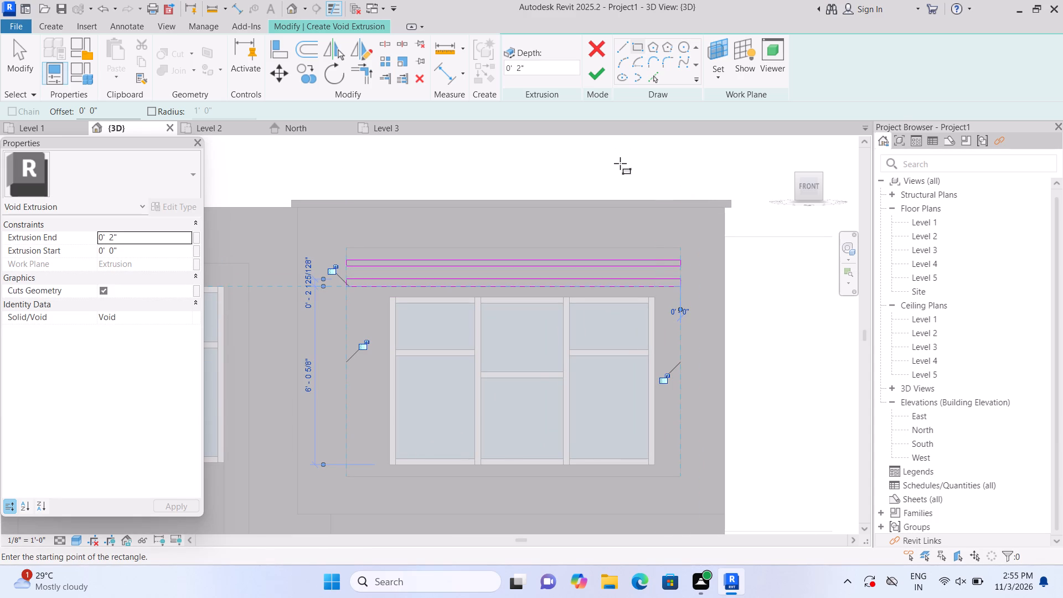
key(Escape)
Sketch four short horizontal groove rectangles about 1'-5 5/8" wide, spaced downward from the window's top, between its left side and the recess edge.
middle_drag(628, 174, 641, 148)
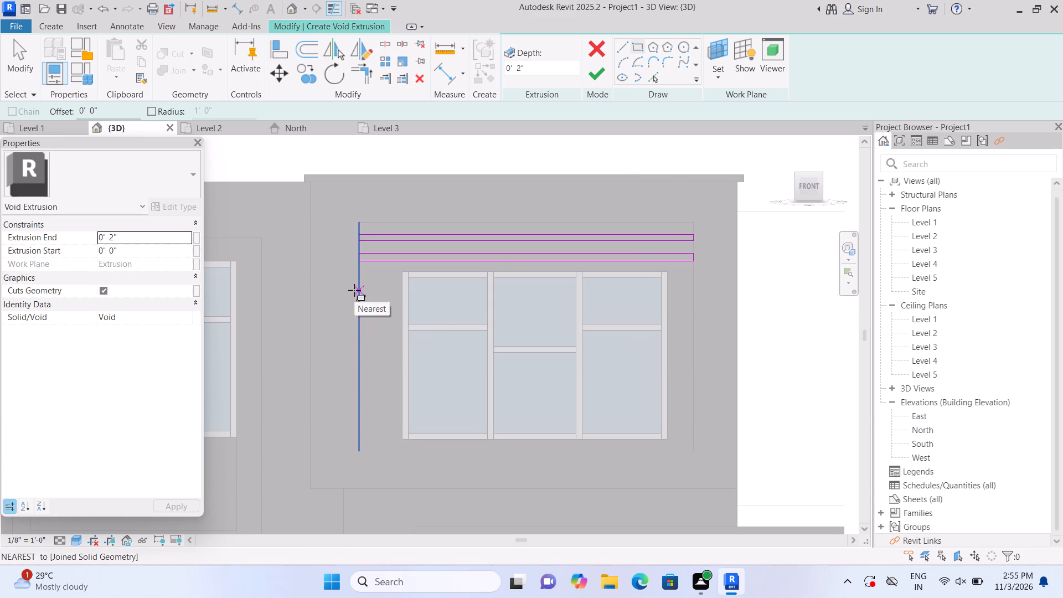
click(398, 276)
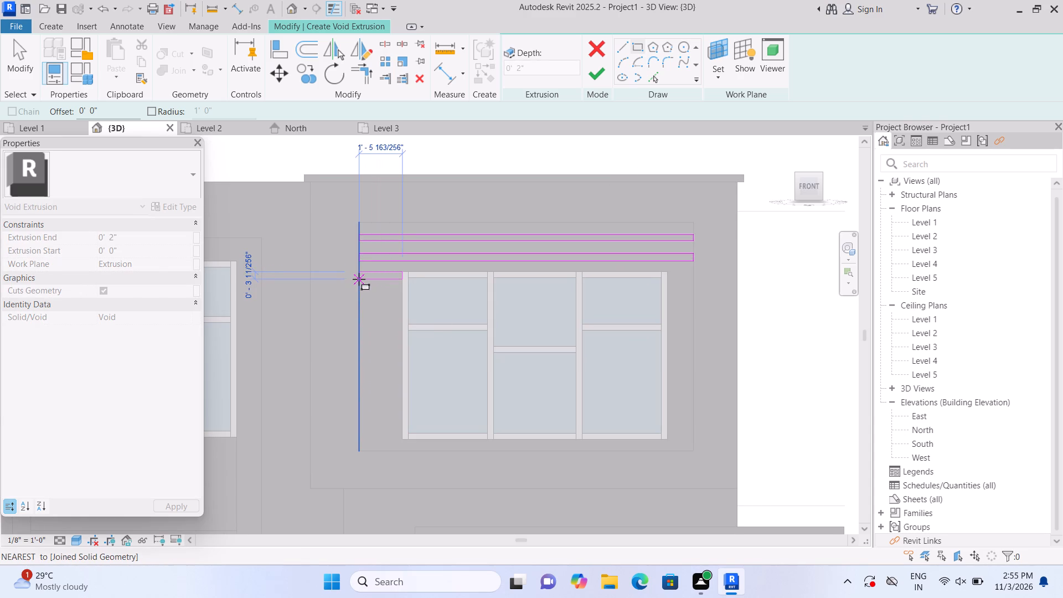
click(359, 279)
key(Escape)
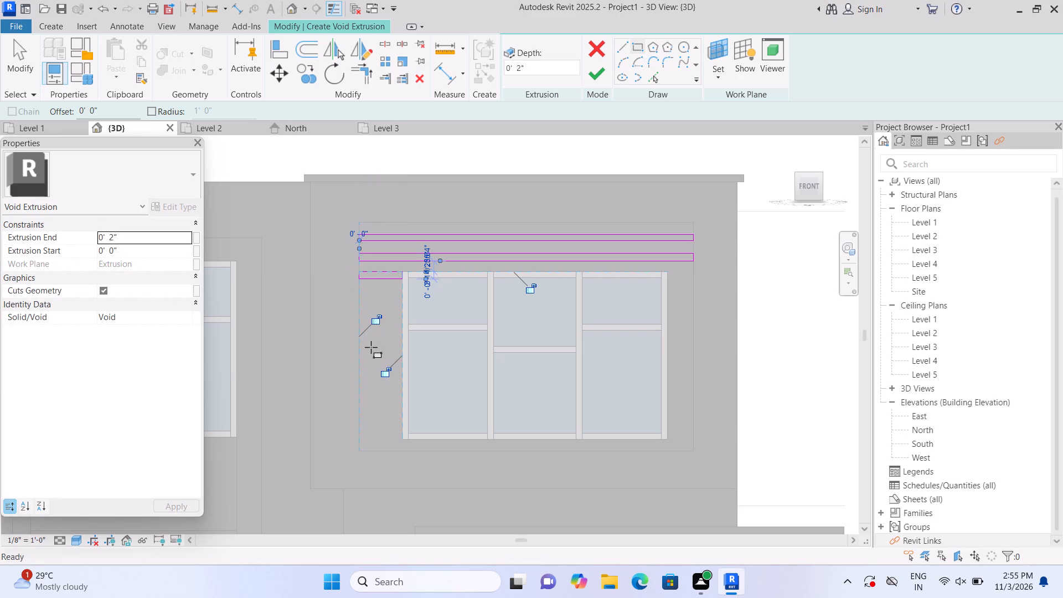
click(401, 300)
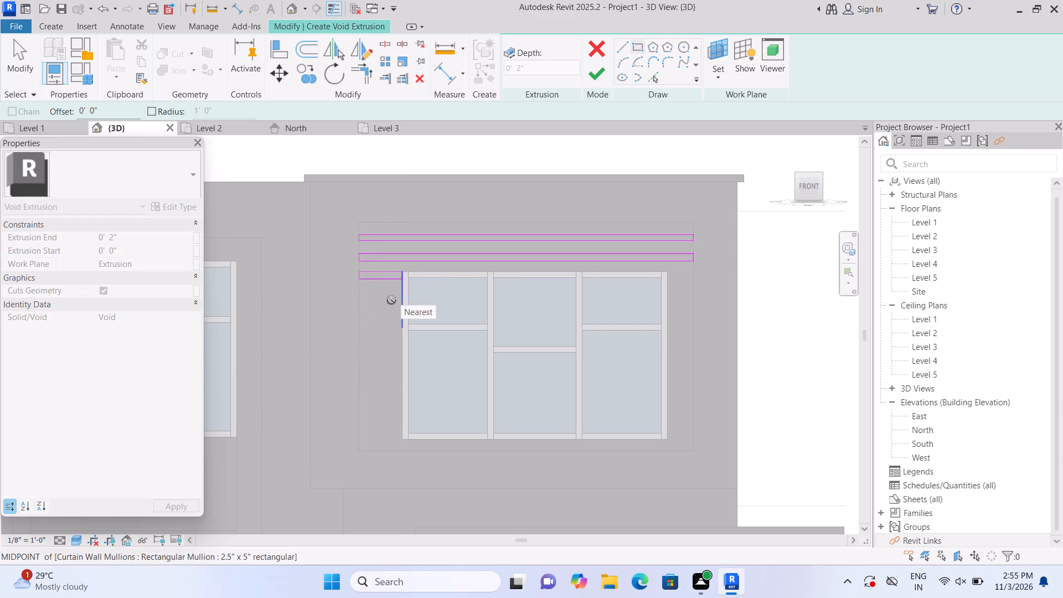
click(360, 307)
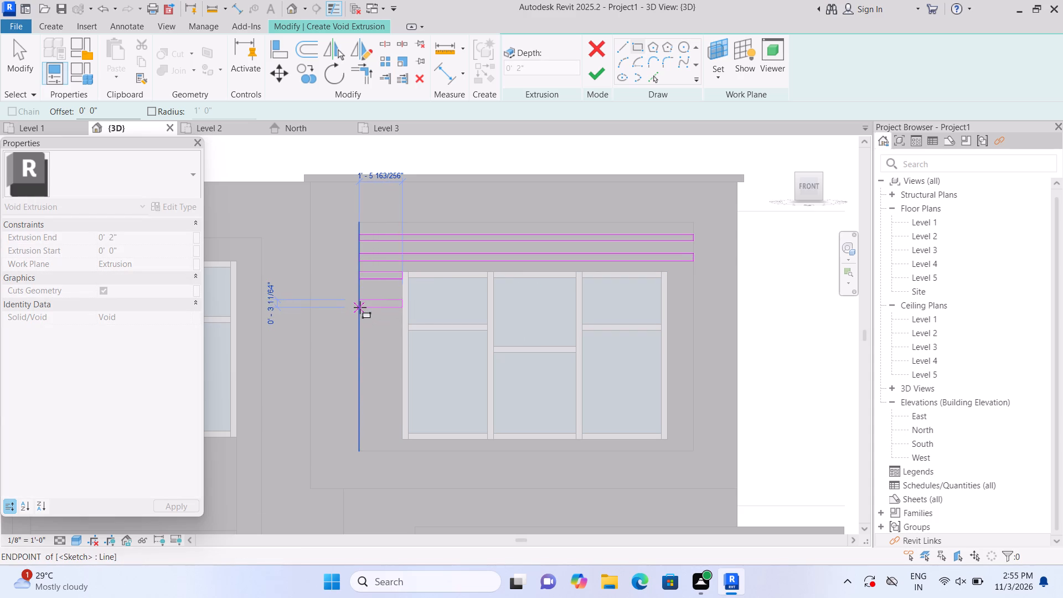
key(Escape)
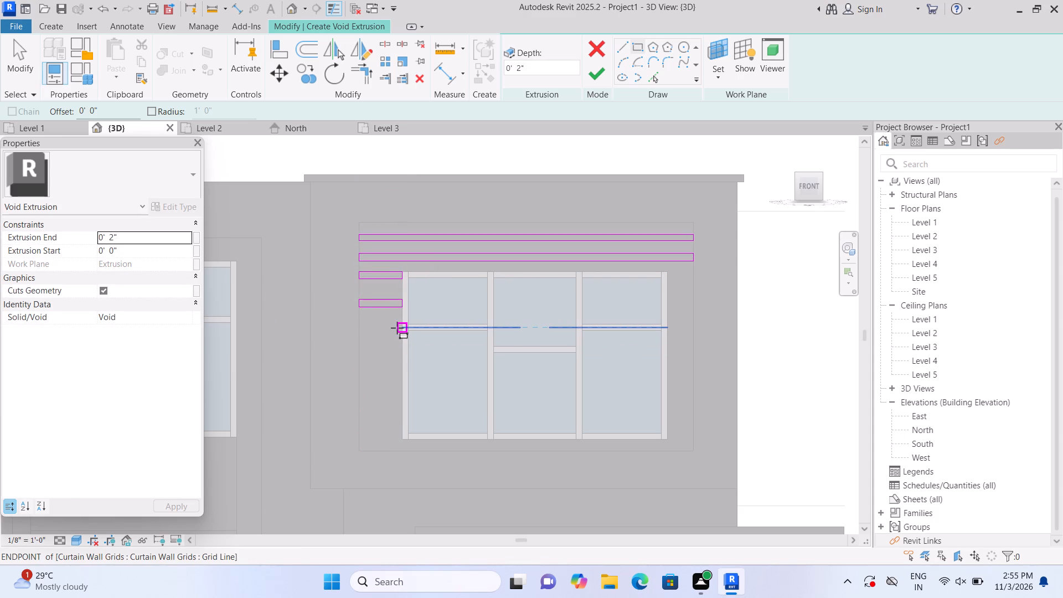
click(397, 328)
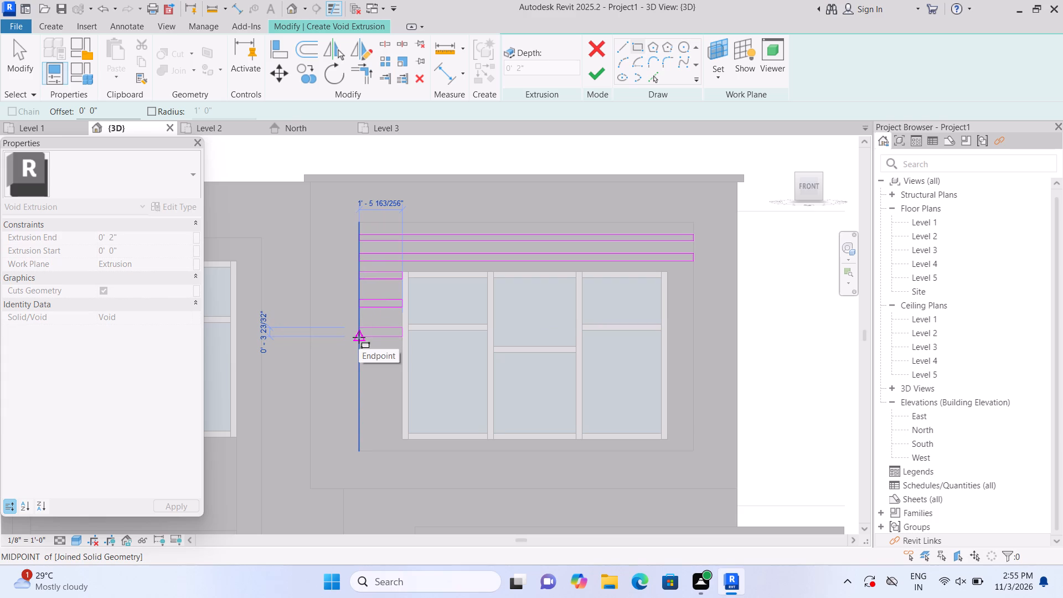
click(359, 335)
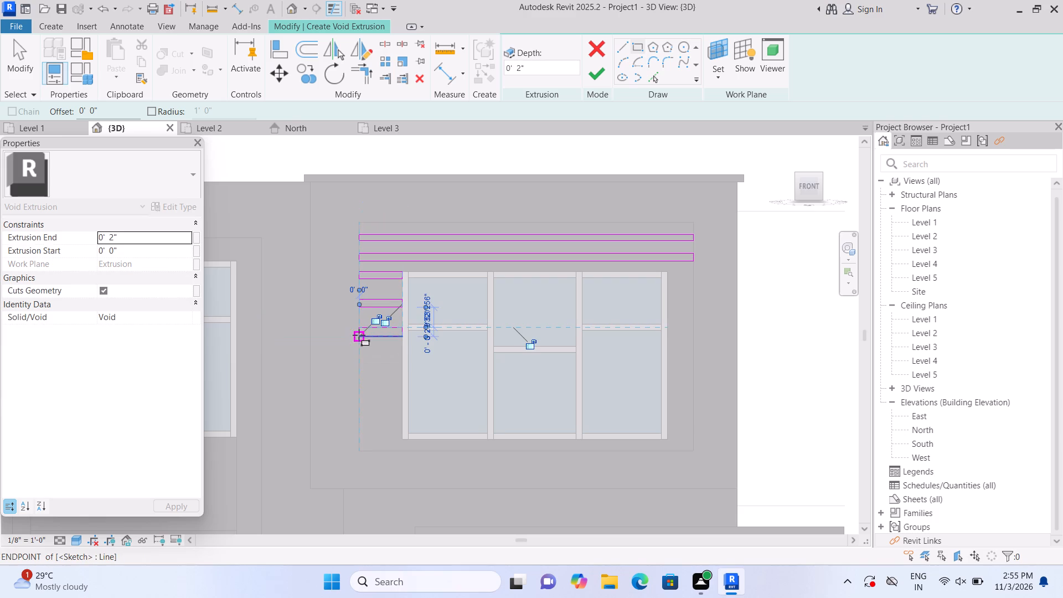
key(Escape)
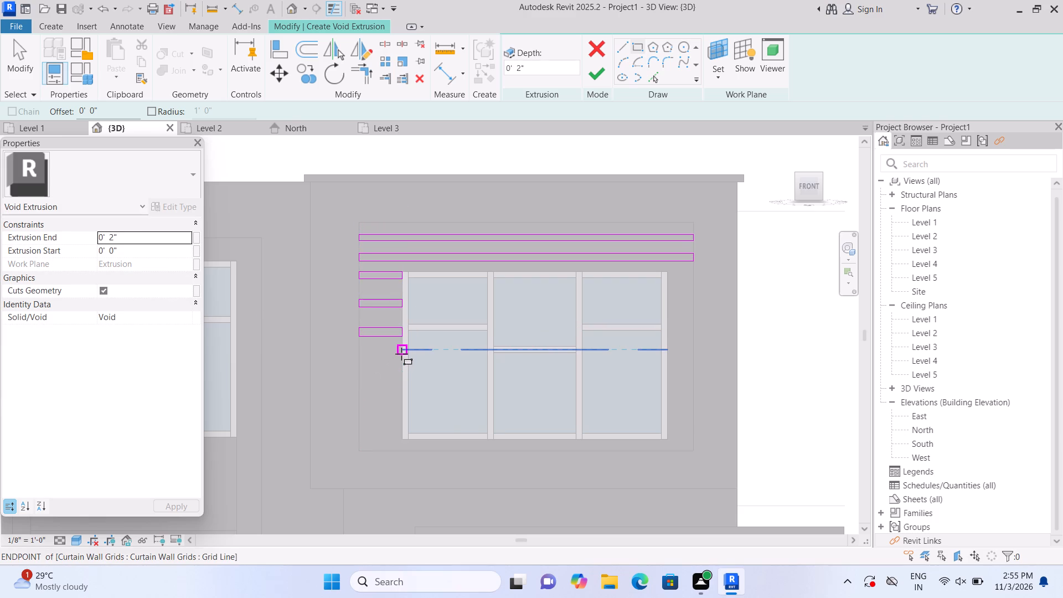
click(401, 355)
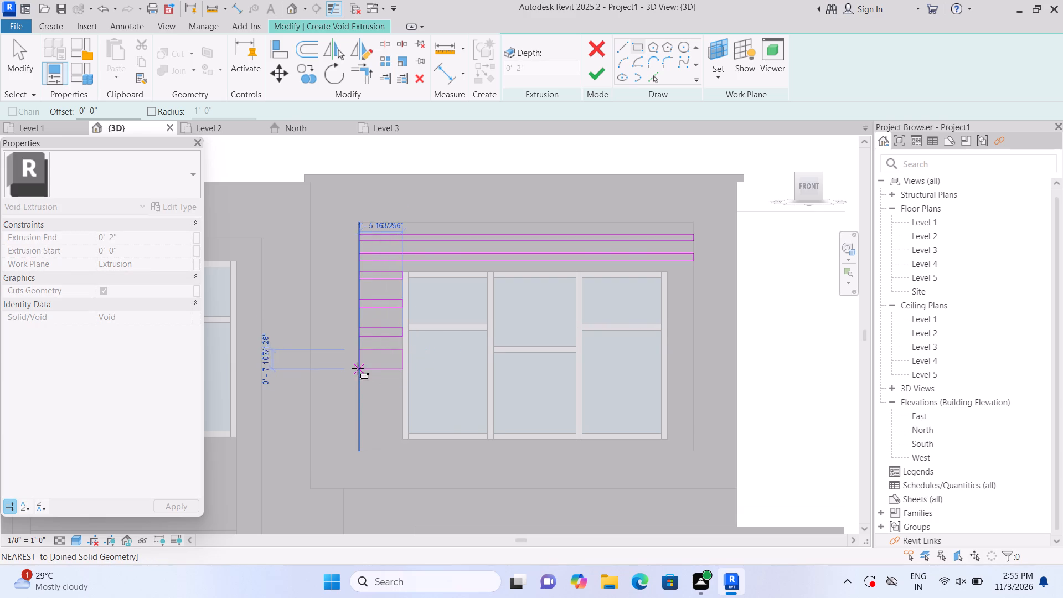
click(357, 358)
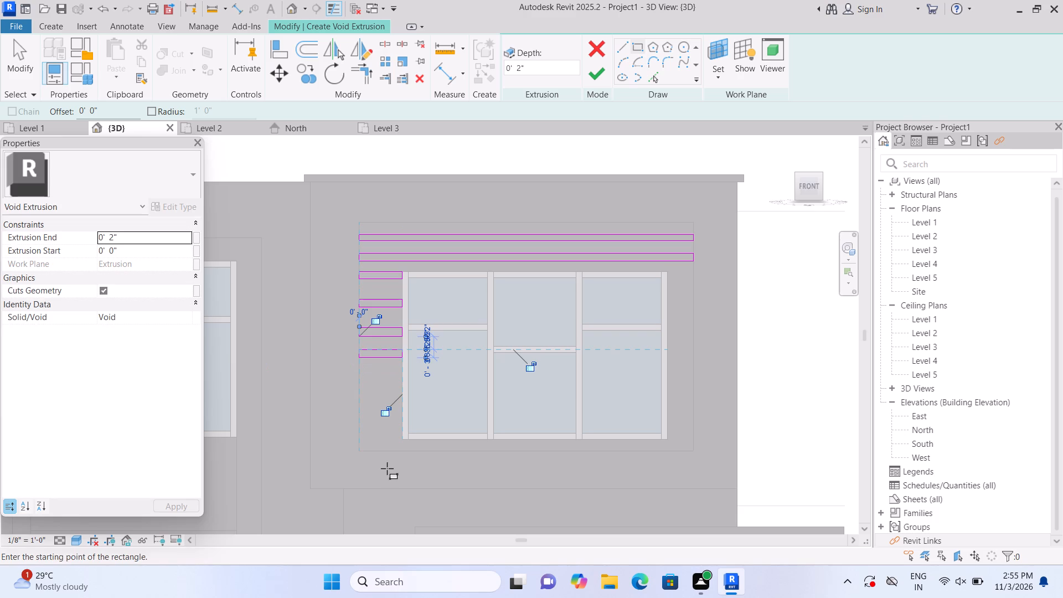
Sketch three more short groove rectangles about 1'-5 5/8" wide below the existing four on the window's left side, ending level with its bottom.
key(Escape)
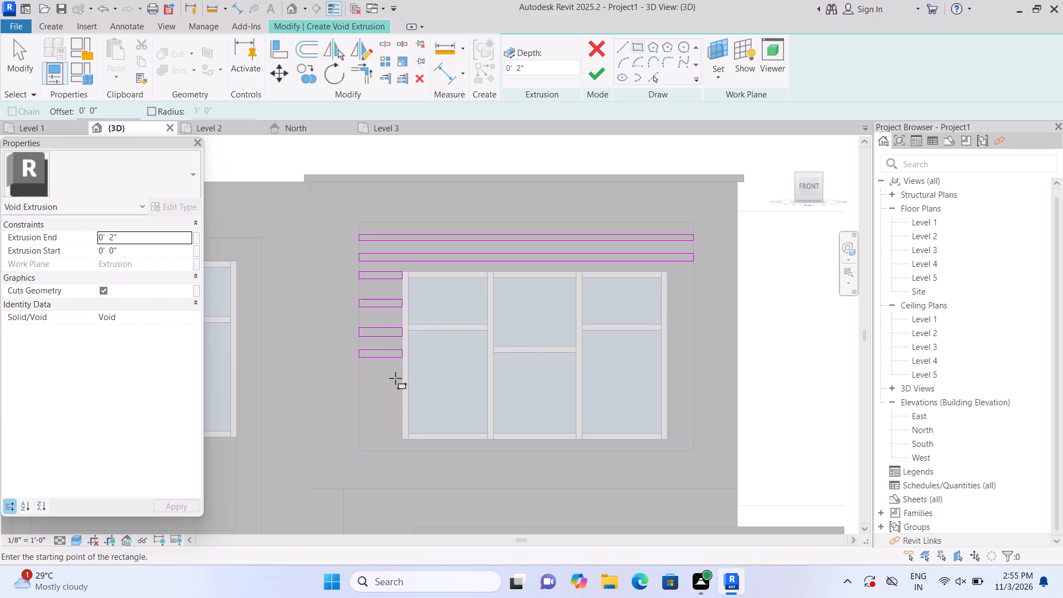
click(400, 380)
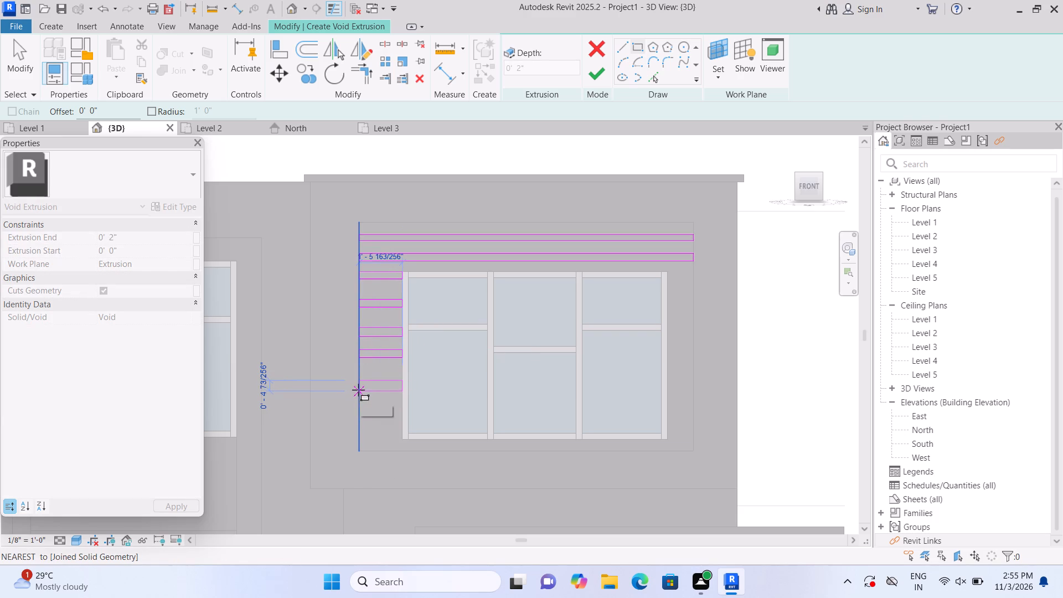
double_click(359, 388)
key(Escape)
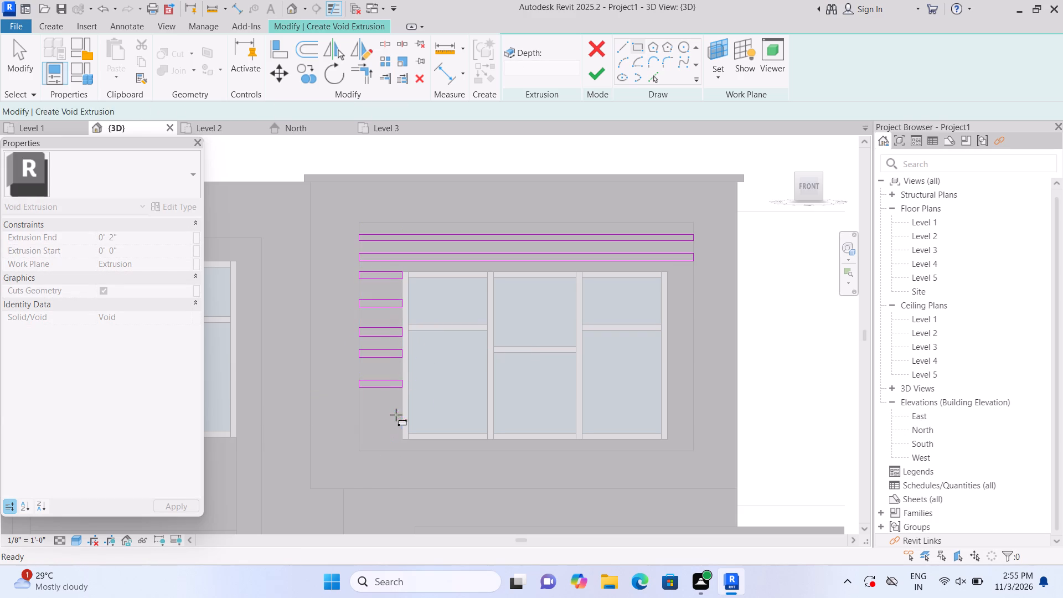
click(397, 406)
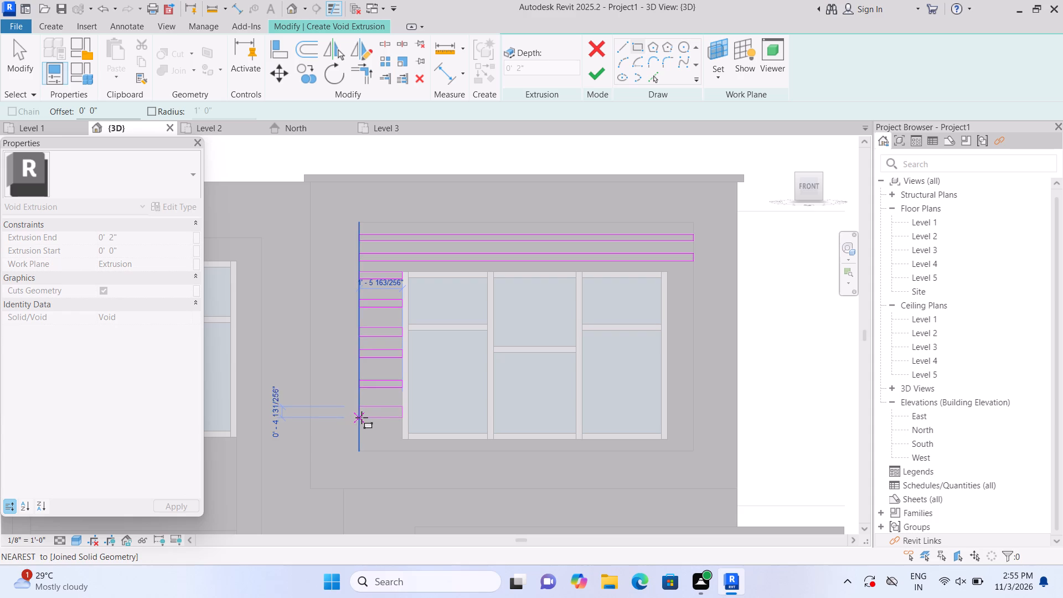
click(360, 414)
key(Escape)
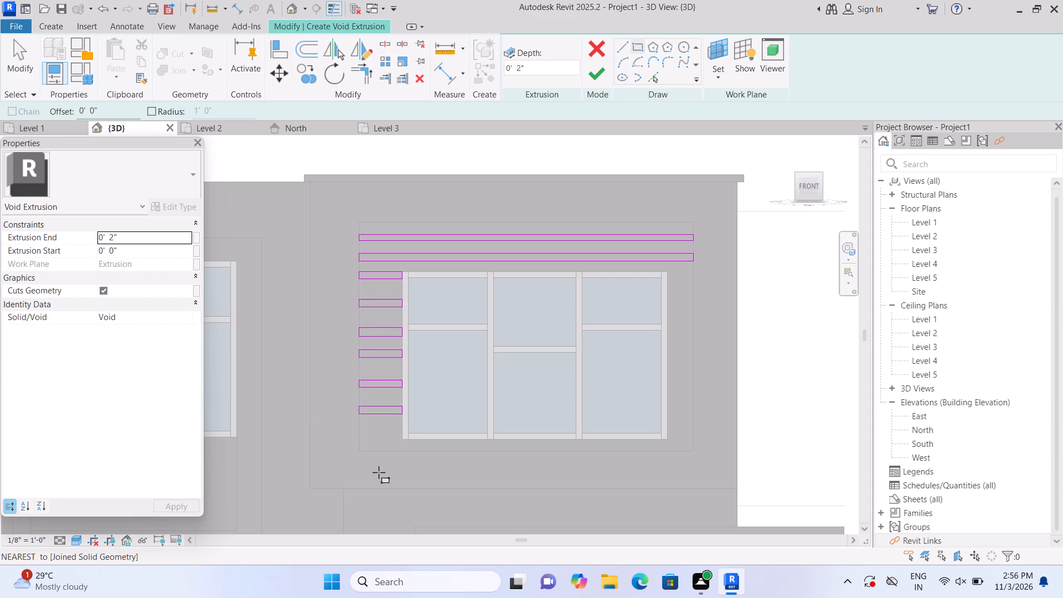
click(399, 437)
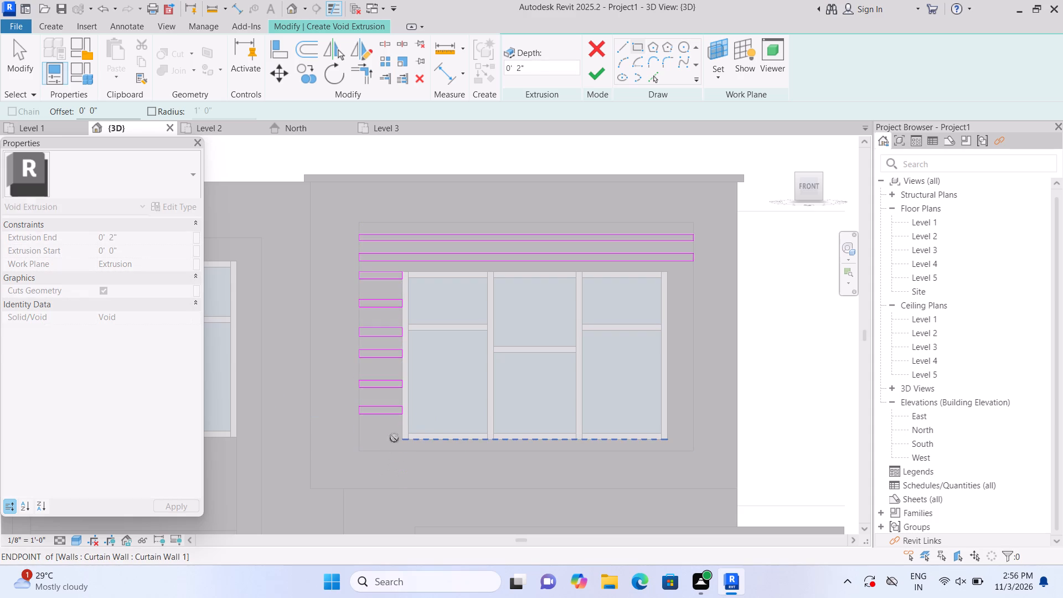
scroll(362, 454, up, 1)
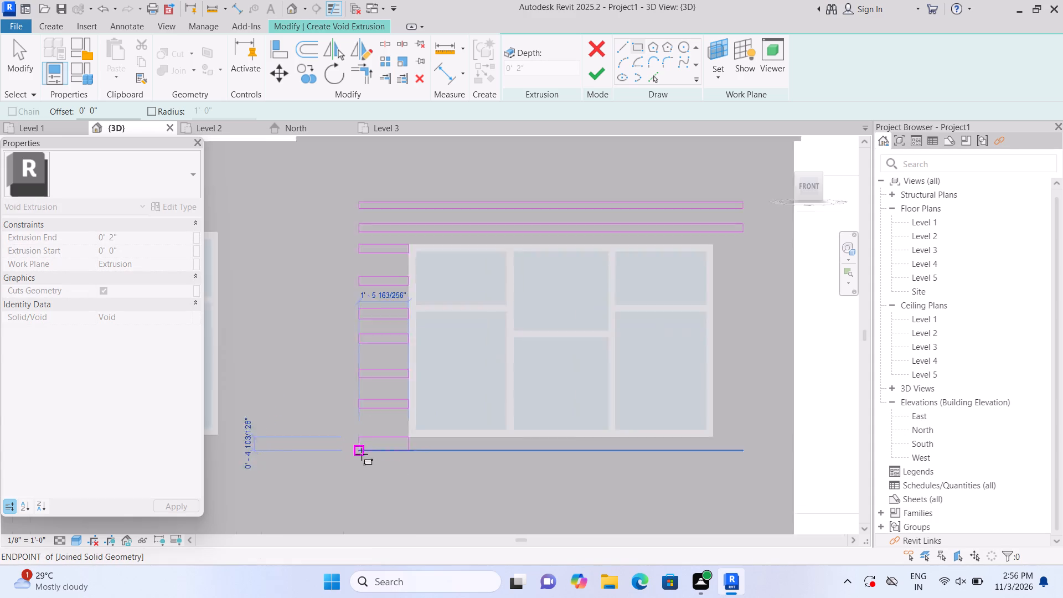
scroll(362, 454, up, 4)
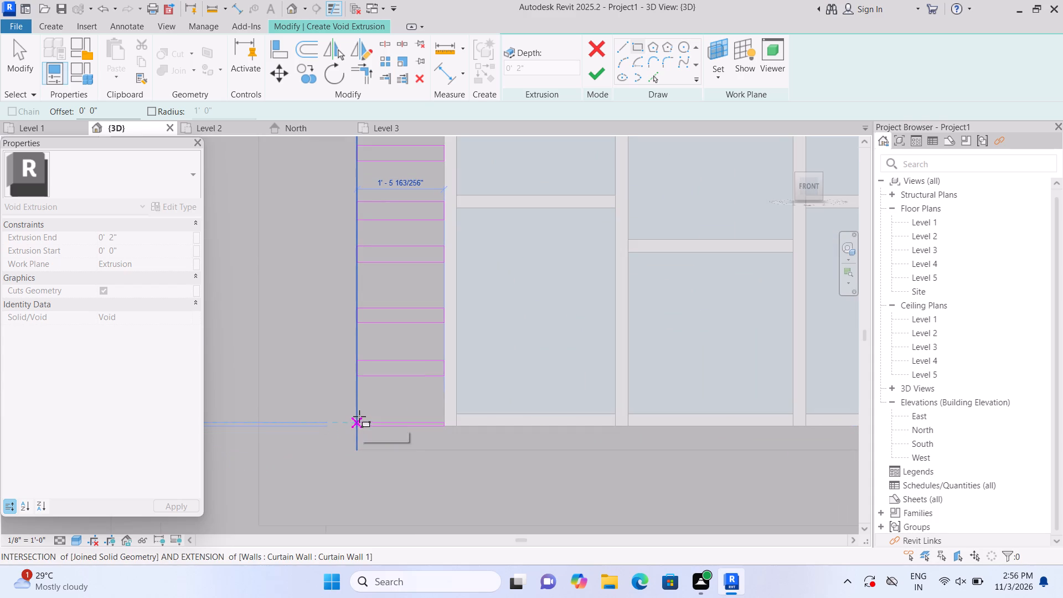
click(359, 413)
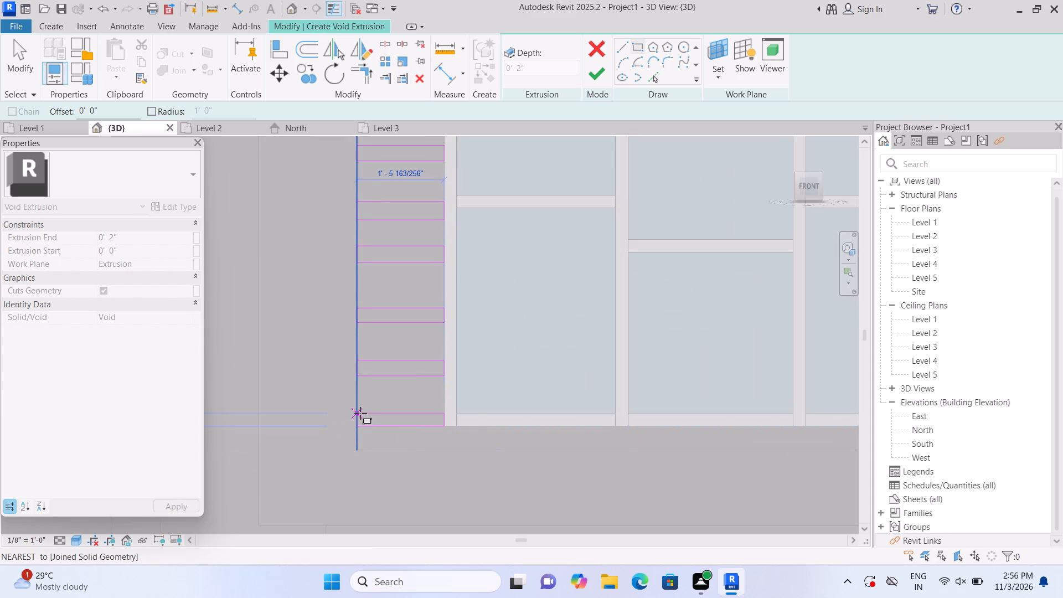
key(Escape)
scroll(369, 424, down, 5)
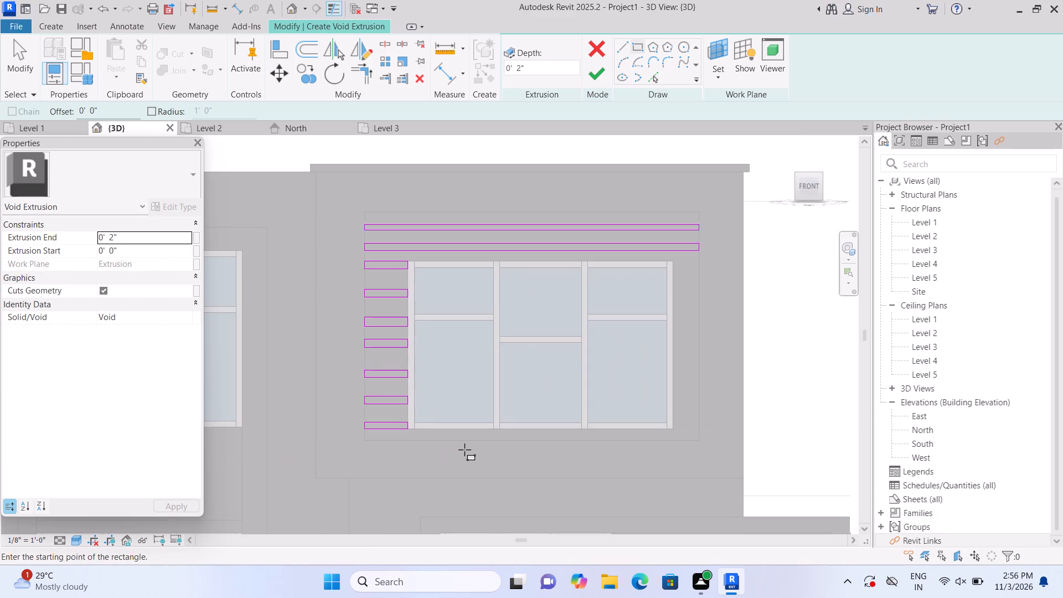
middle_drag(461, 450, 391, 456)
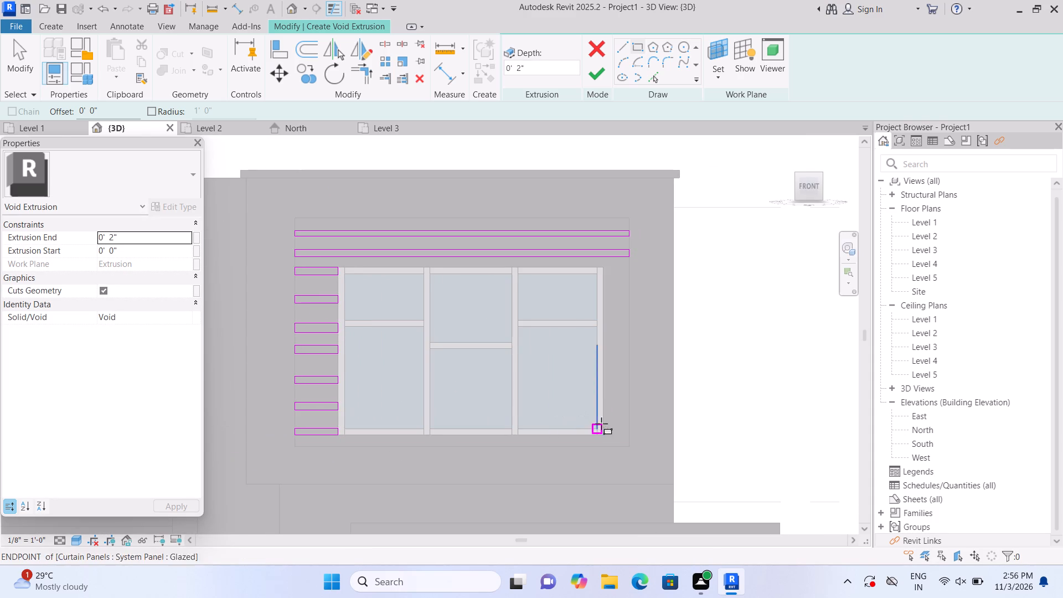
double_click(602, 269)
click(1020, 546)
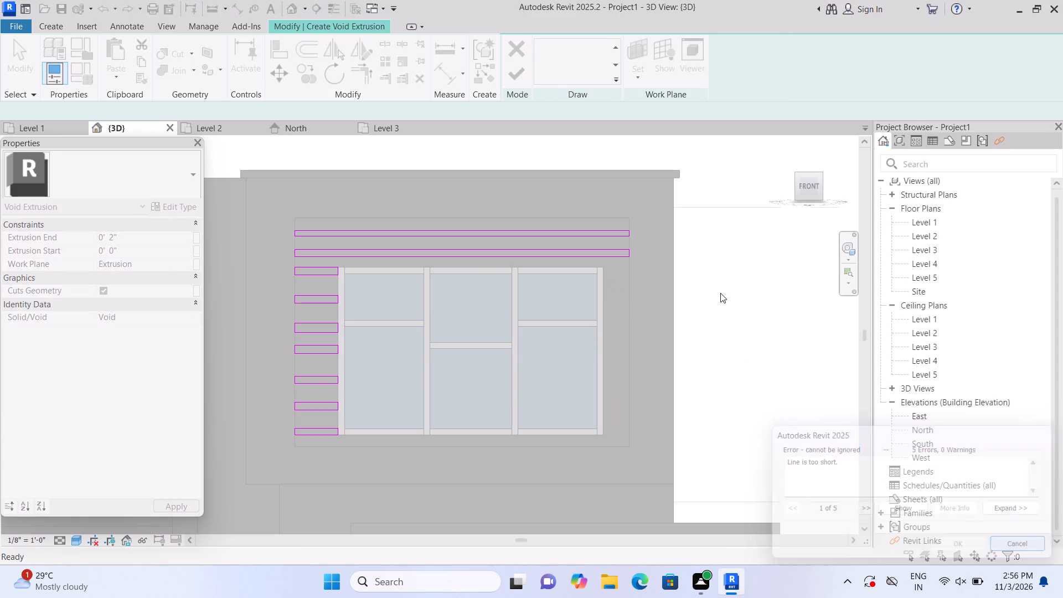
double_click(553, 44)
Sketch four short horizontal groove rectangles 10 1/2" wide between the window's right side and the recess edge, spaced downward from the window's top.
scroll(632, 269, up, 2)
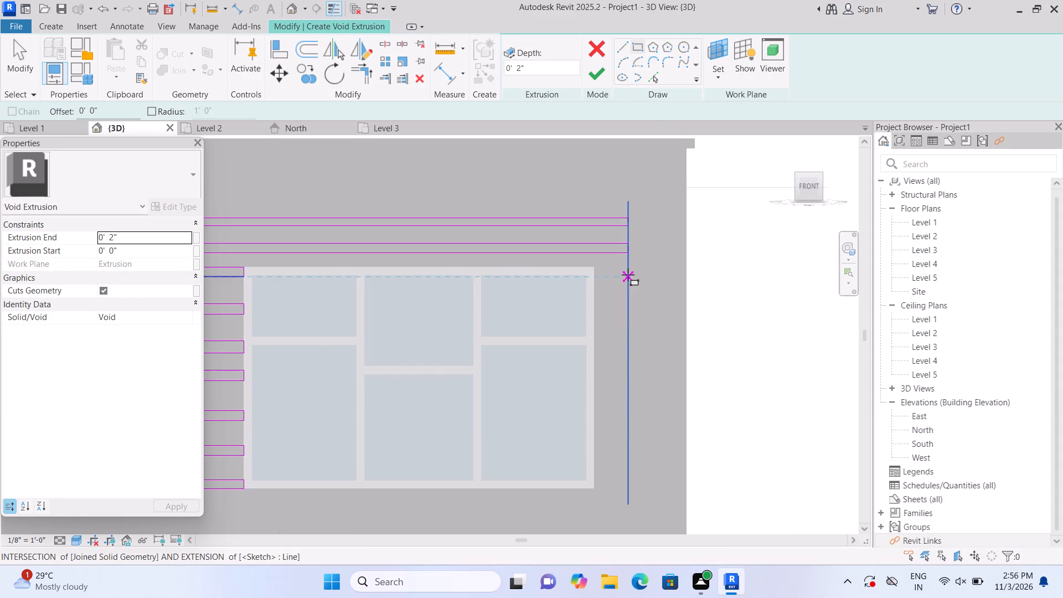
scroll(628, 275, up, 1)
click(590, 262)
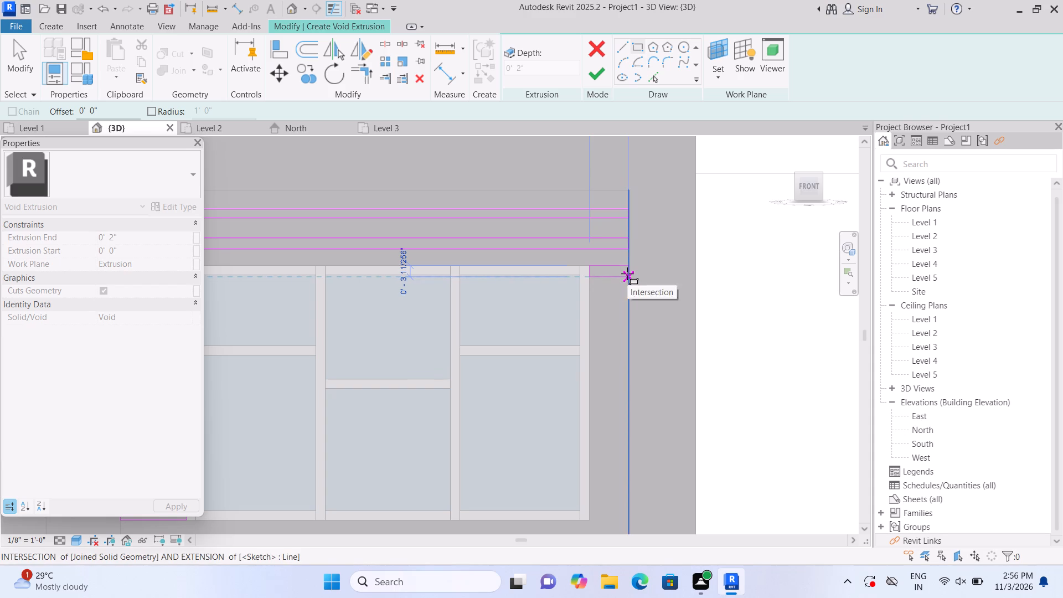
scroll(627, 274, up, 3)
click(626, 270)
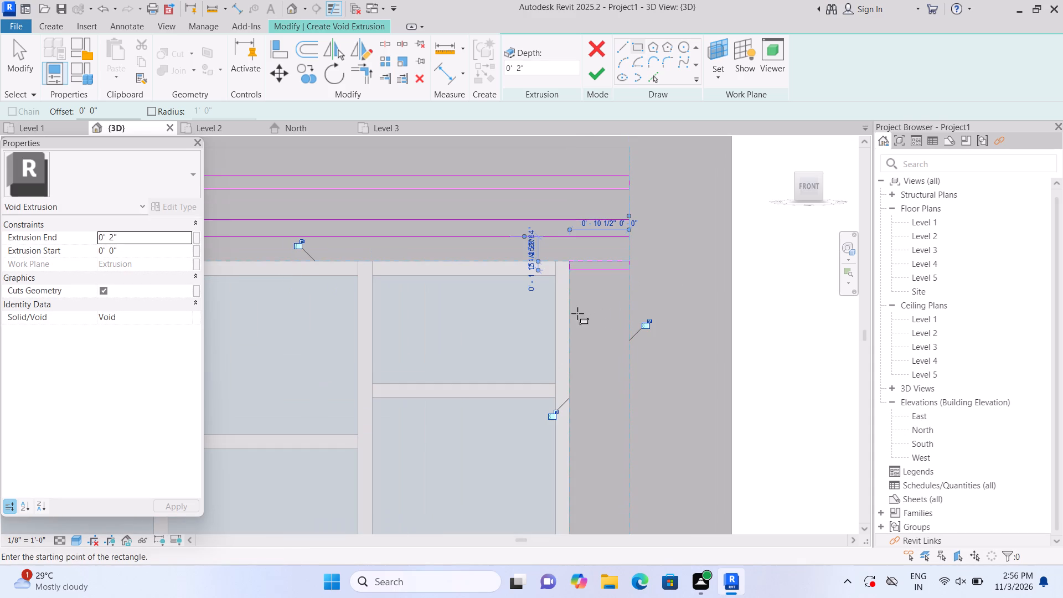
click(572, 304)
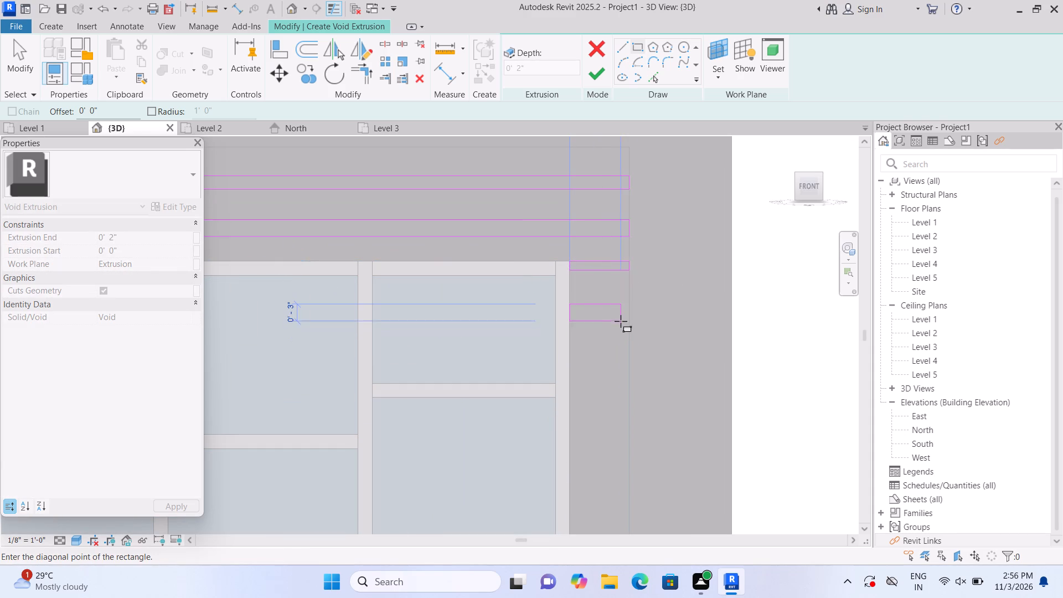
click(626, 311)
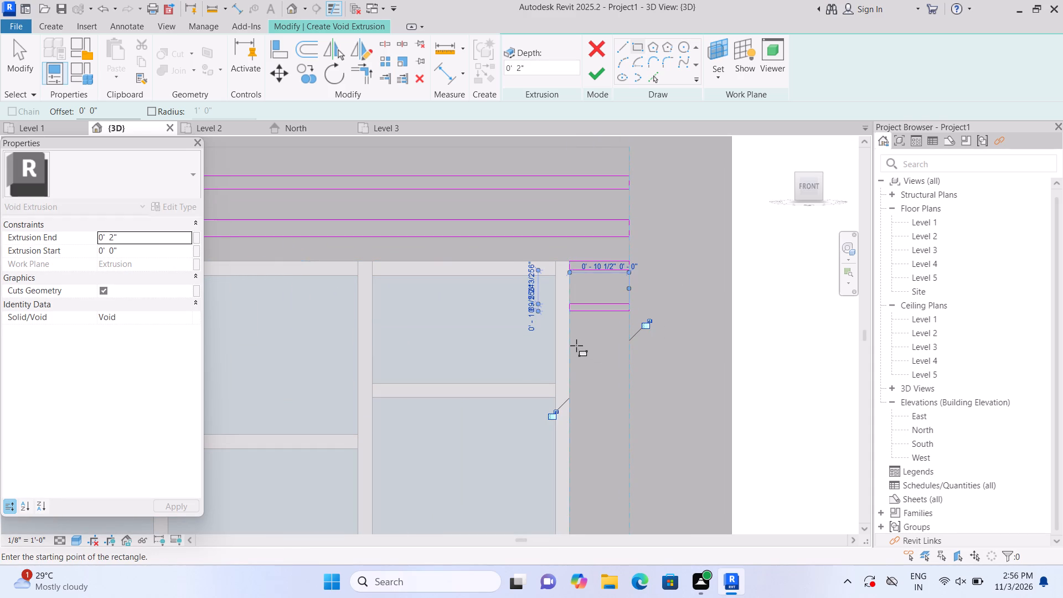
click(575, 345)
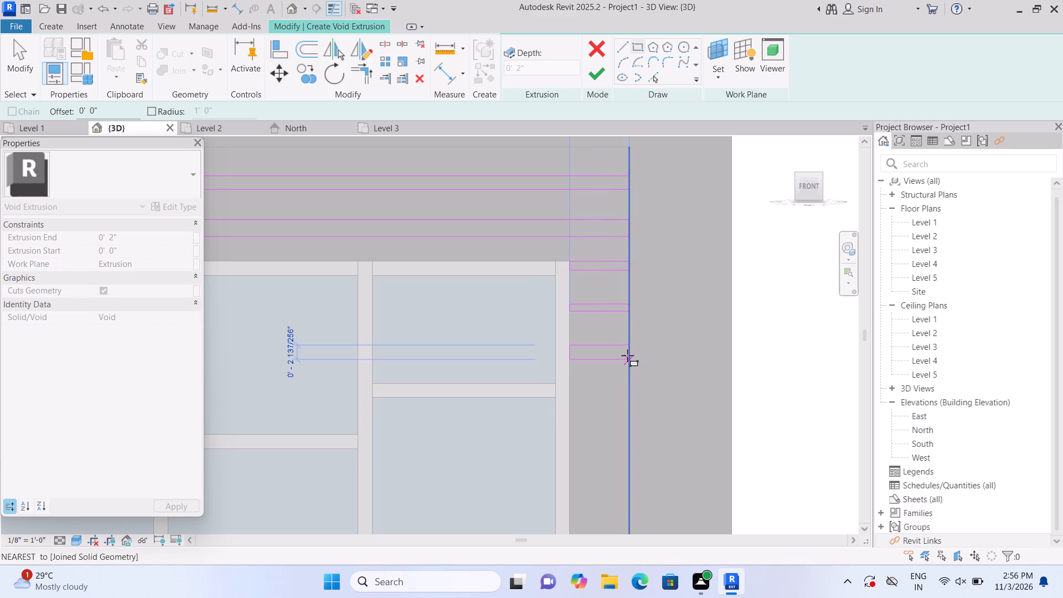
click(628, 350)
click(570, 374)
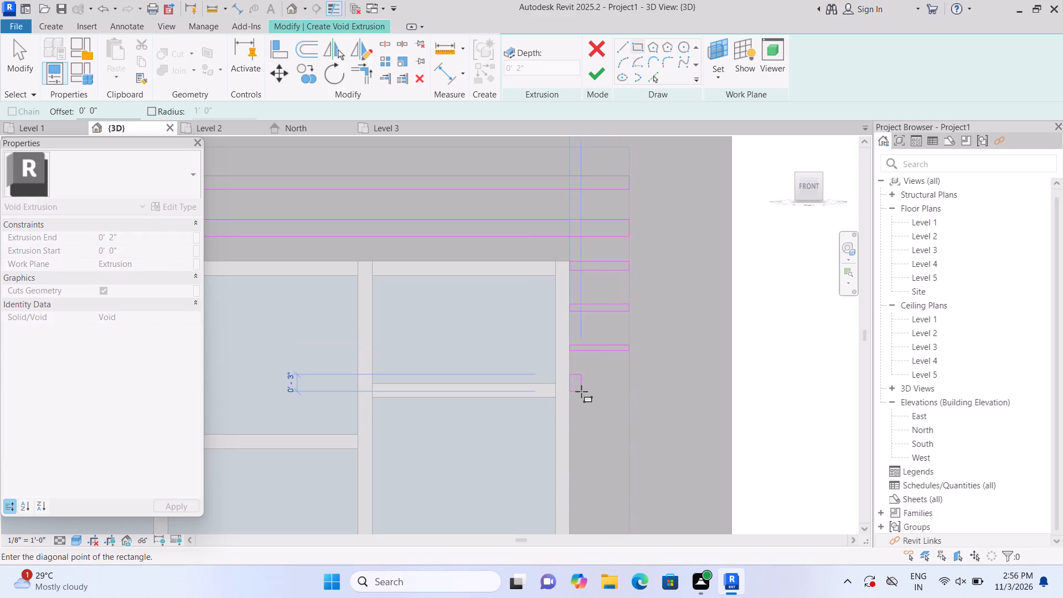
click(632, 384)
Continue the right-side column with four more 10 1/2" wide groove rectangles spaced downward beside the window's middle portion.
middle_drag(607, 415, 618, 272)
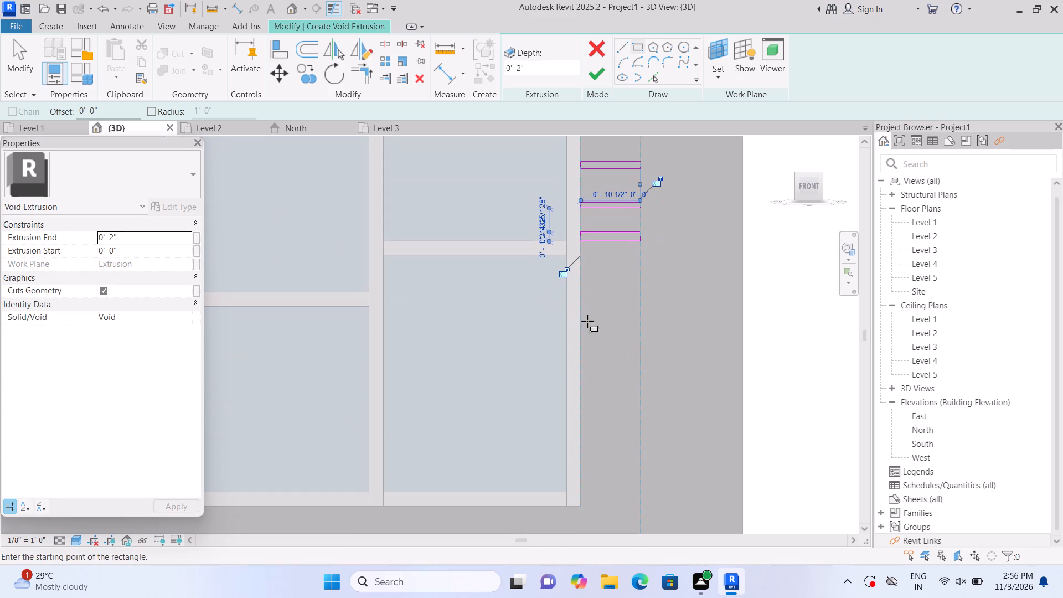
key(Escape)
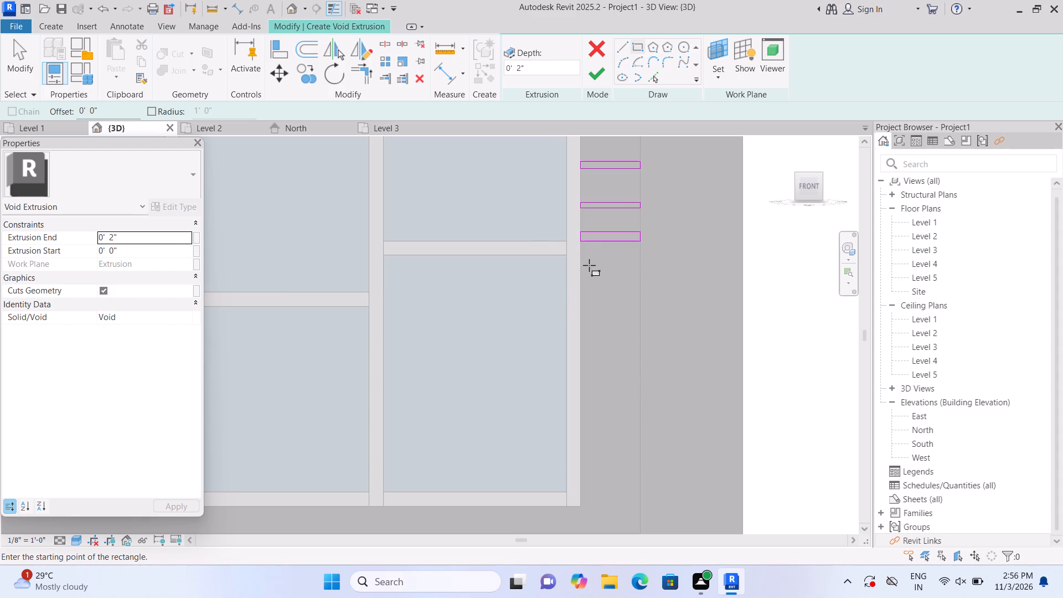
click(580, 269)
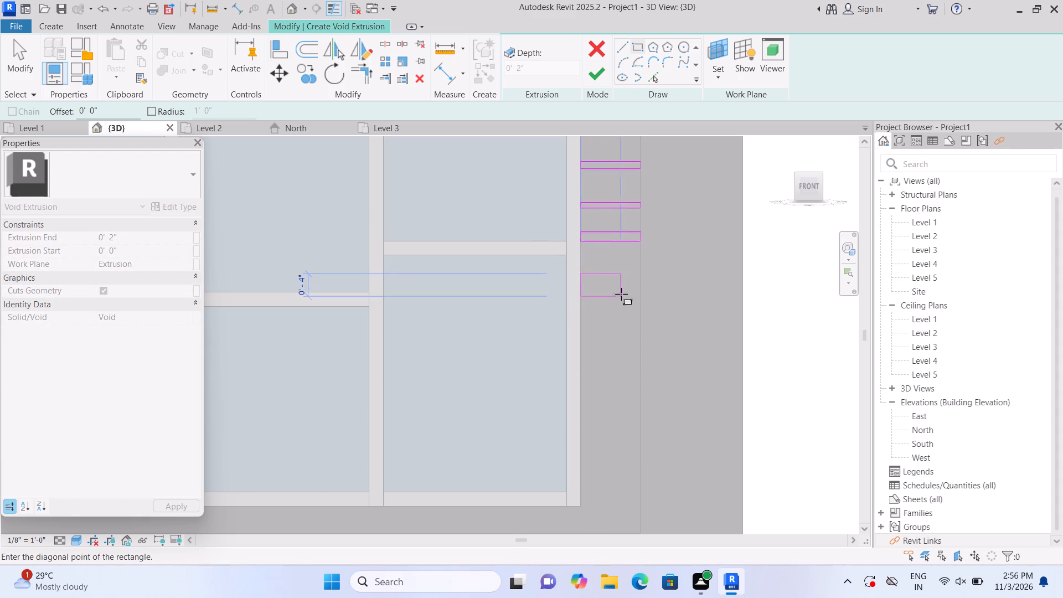
click(641, 281)
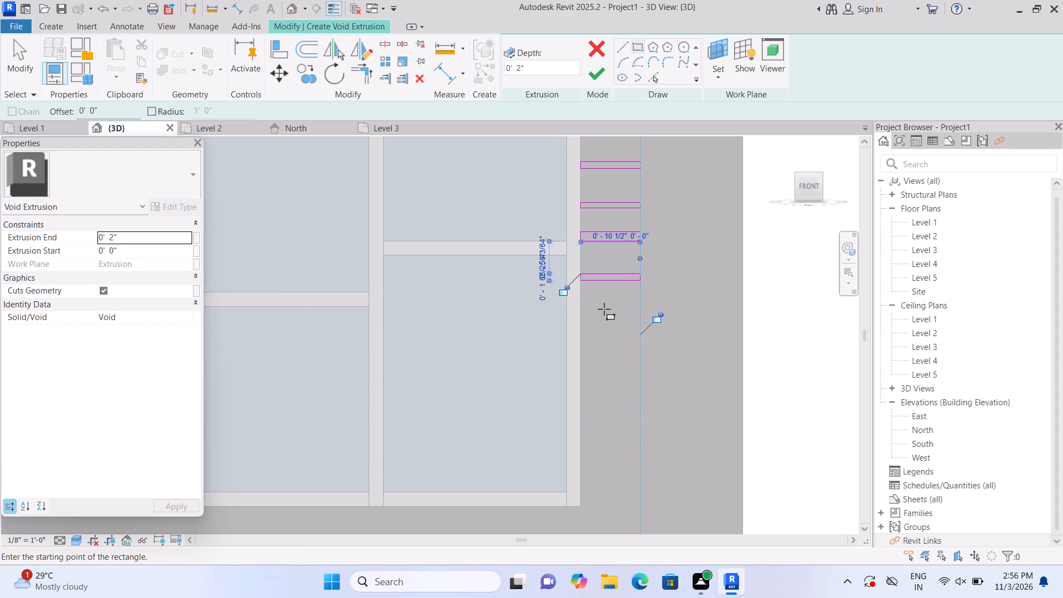
click(584, 303)
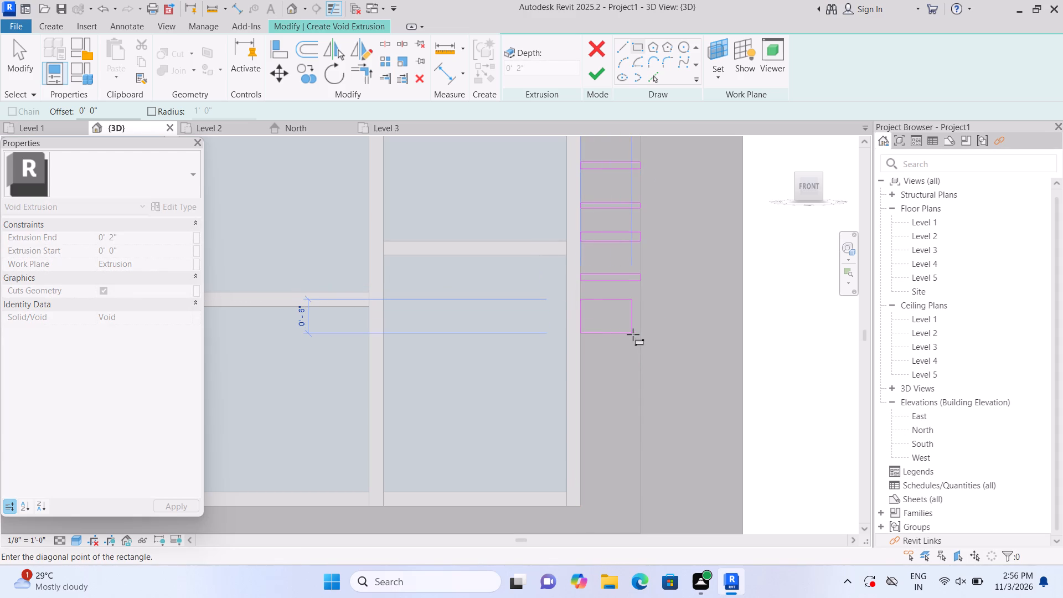
click(640, 307)
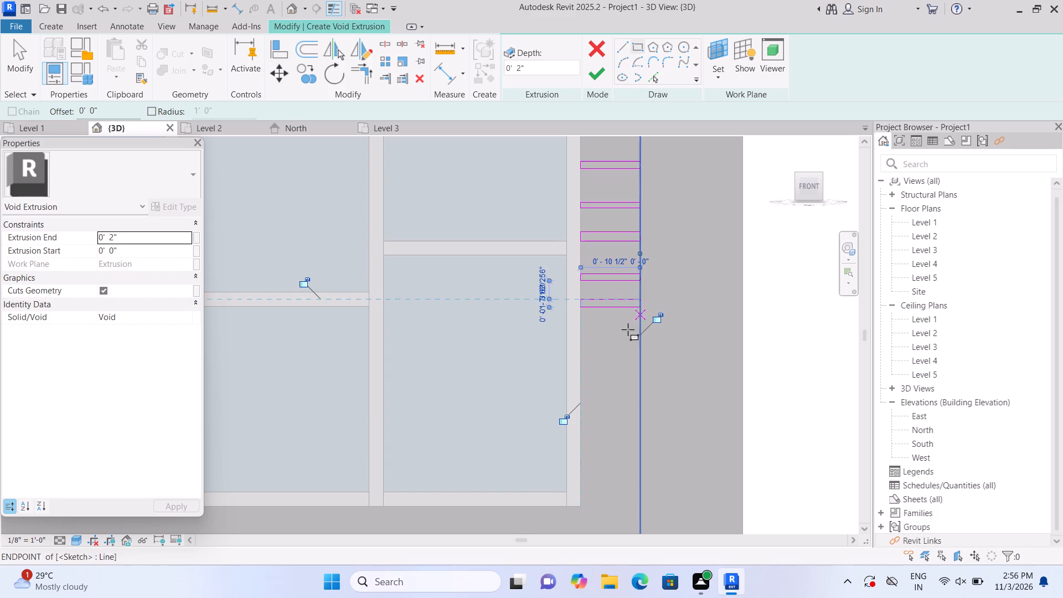
click(583, 335)
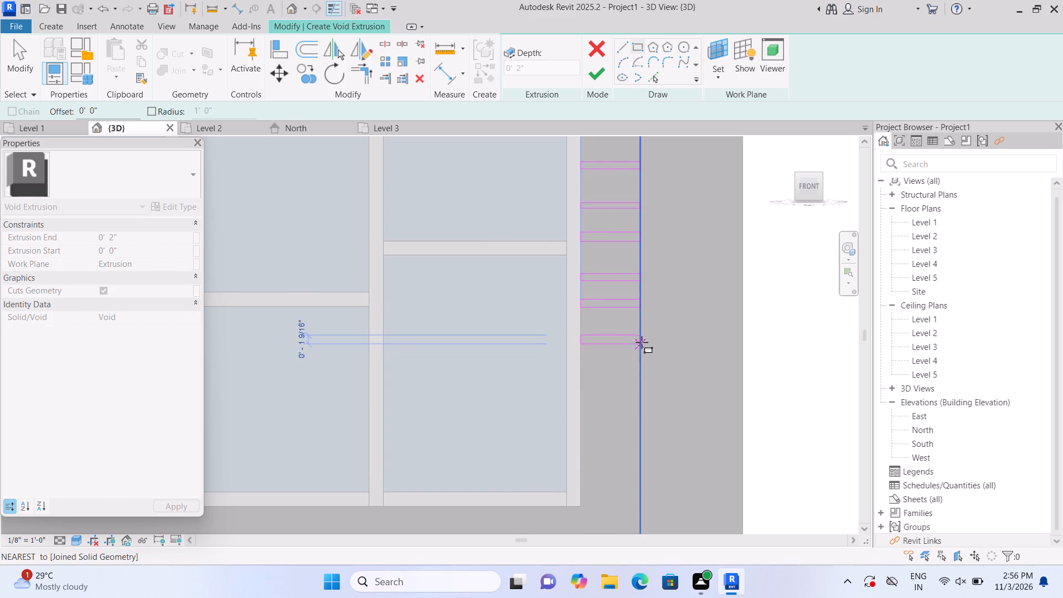
click(642, 341)
click(585, 368)
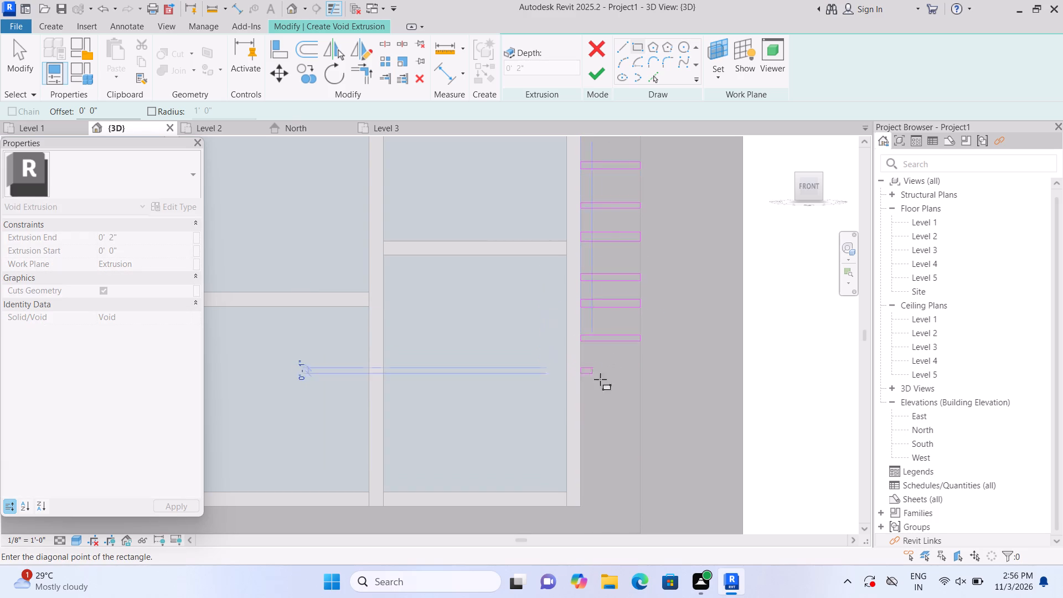
click(637, 375)
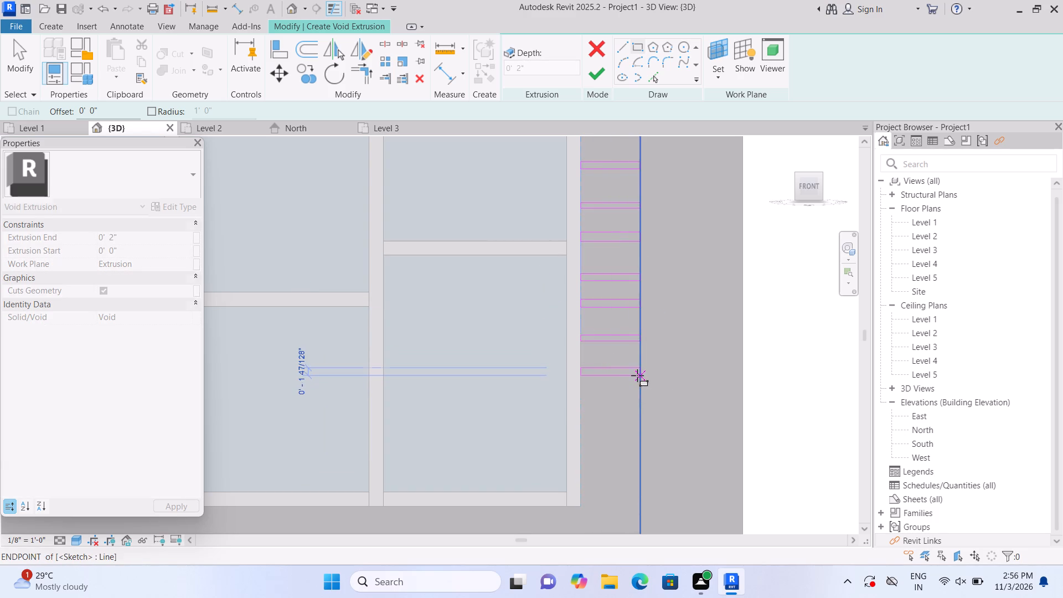
Complete the right-side column with four groove rectangles 10 1/2" wide and about 1 1/2" high, the lowest aligned with the window's bottom.
click(583, 402)
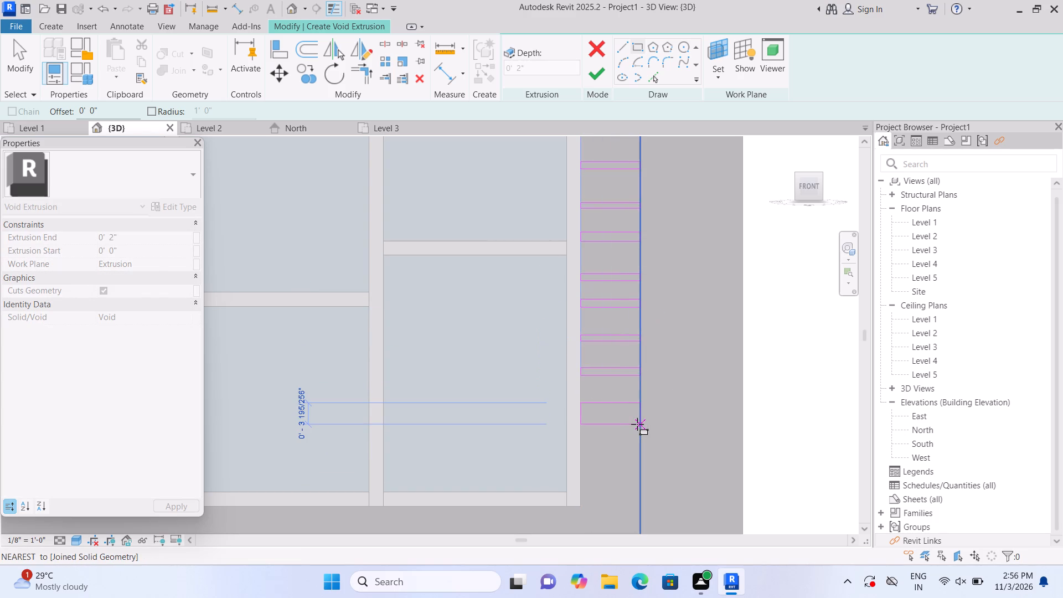
click(636, 410)
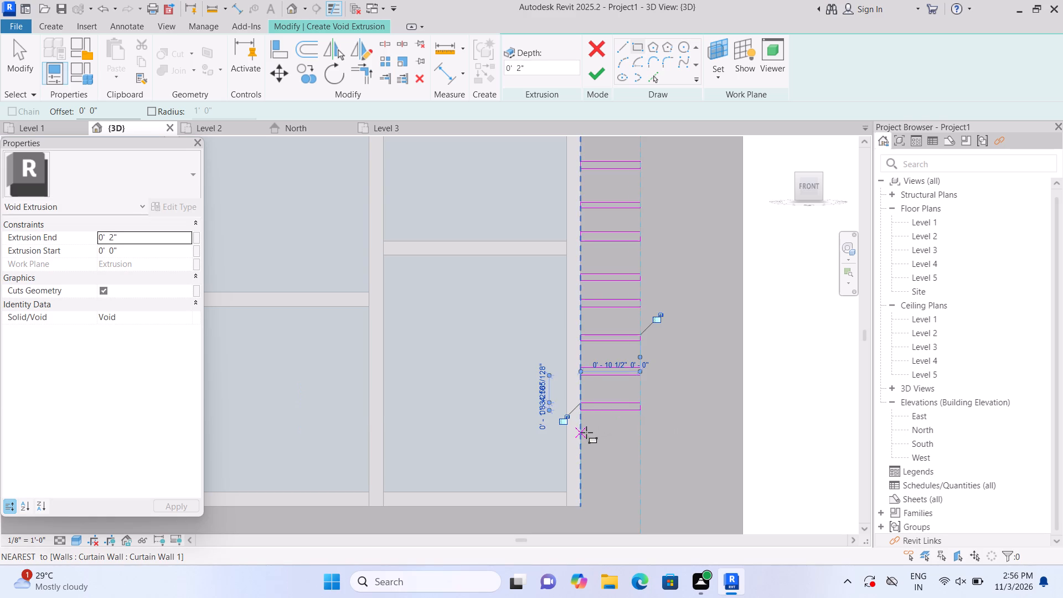
click(586, 433)
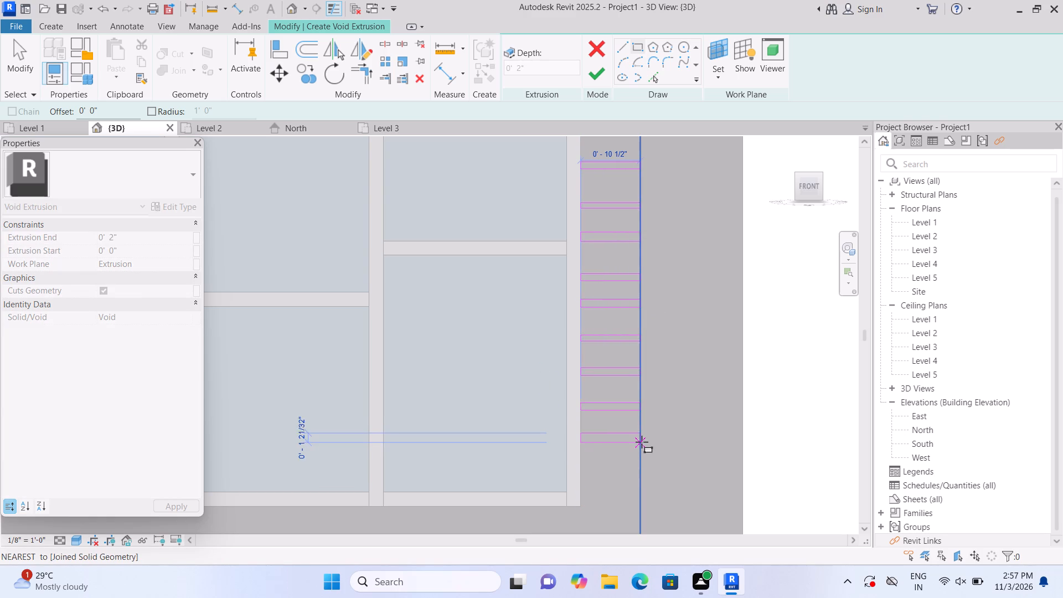
click(642, 442)
click(582, 466)
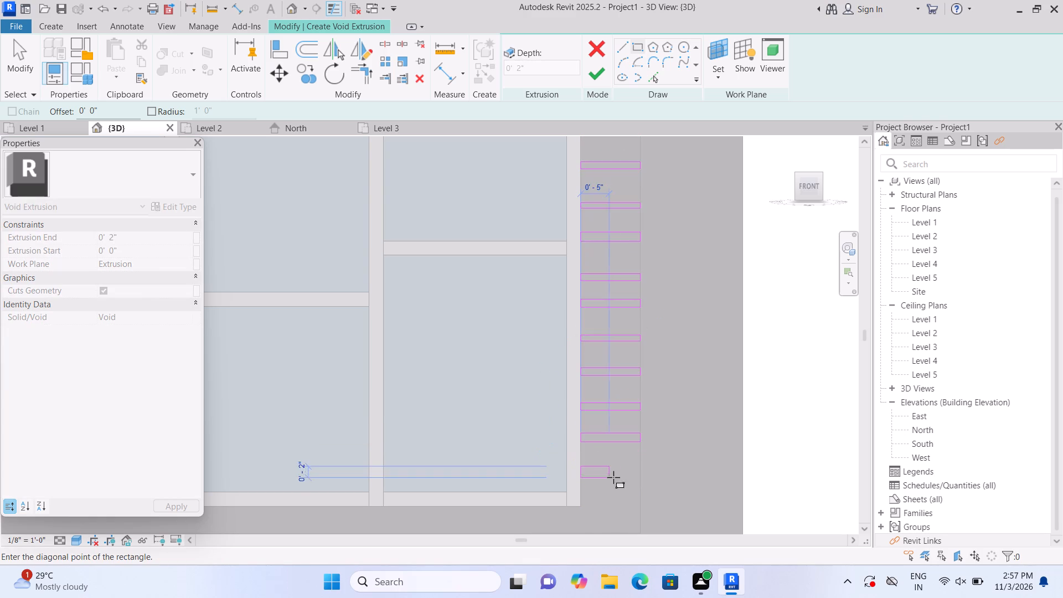
click(640, 474)
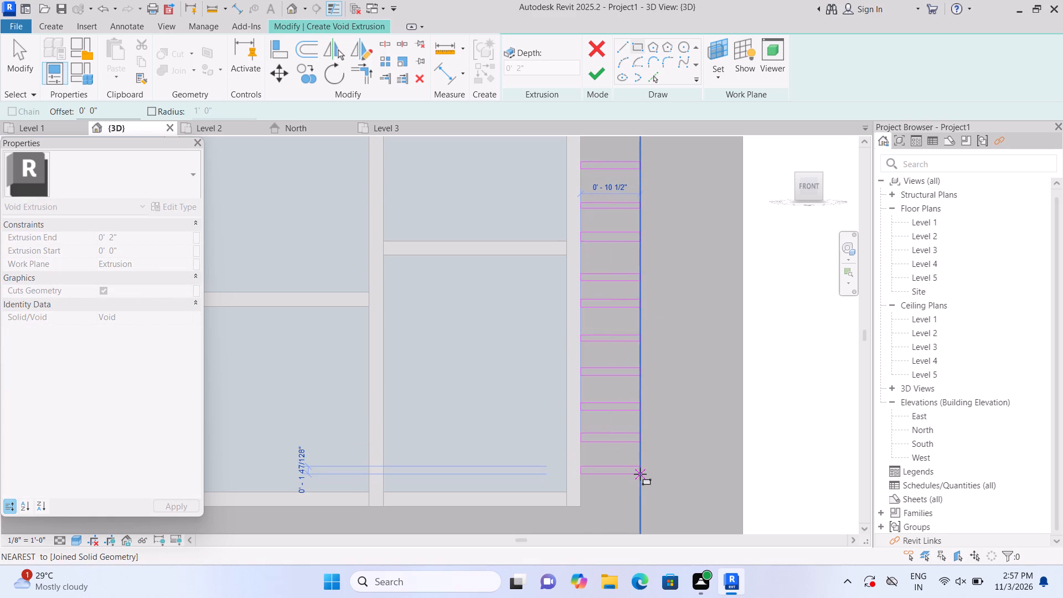
click(586, 506)
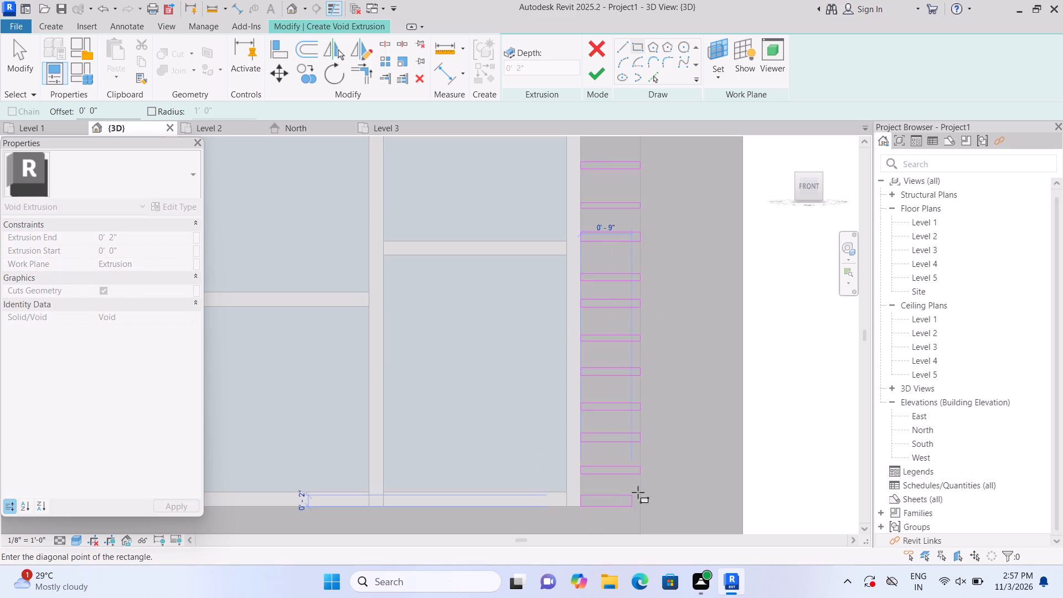
click(642, 497)
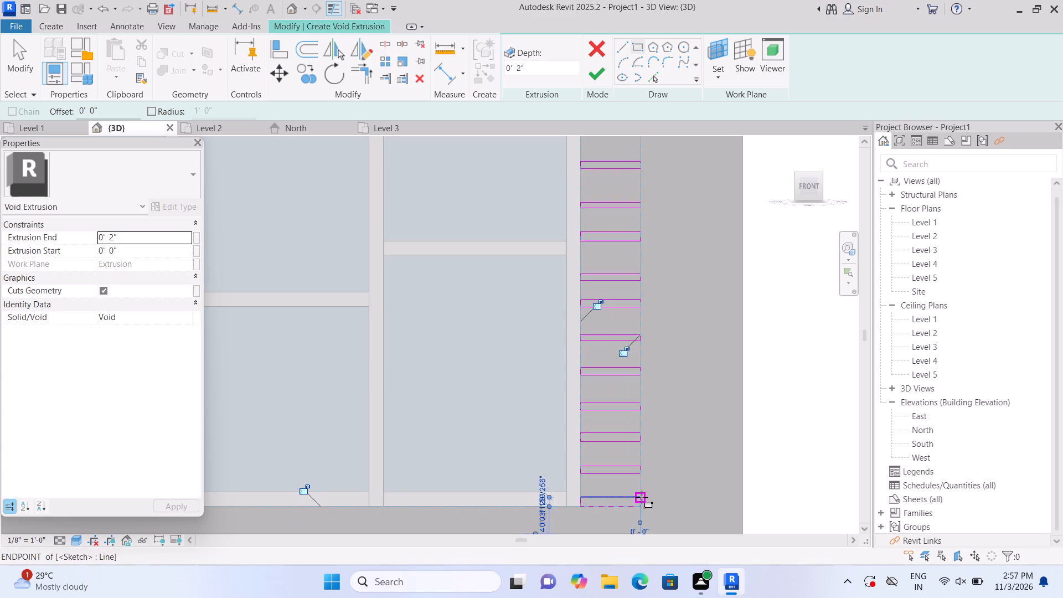
Finish the horizontal groove sketch around the upper window and set the void's extrusion end to 1".
scroll(647, 489, down, 4)
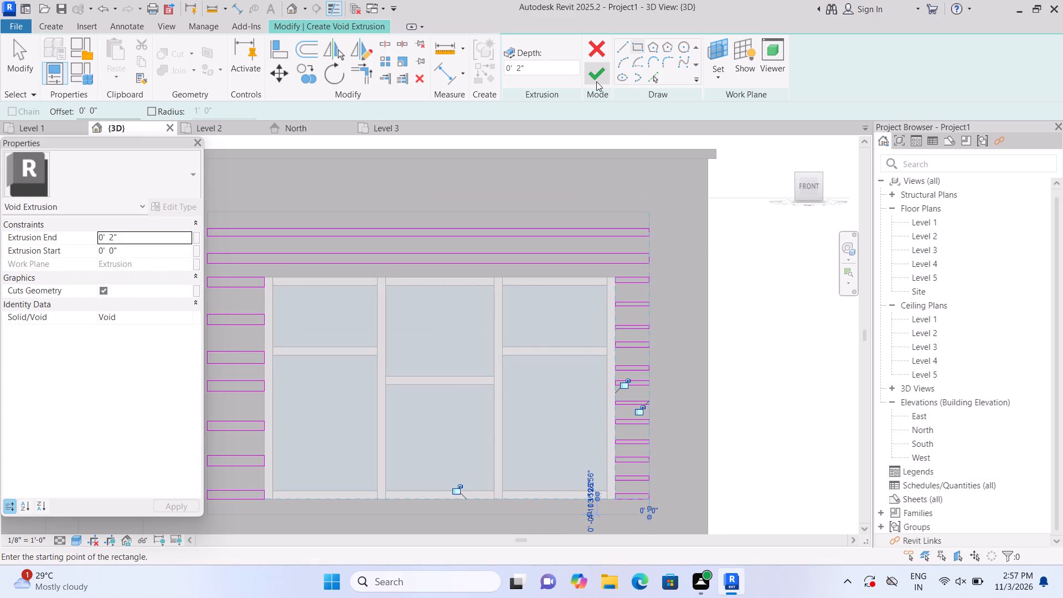
click(596, 80)
click(148, 238)
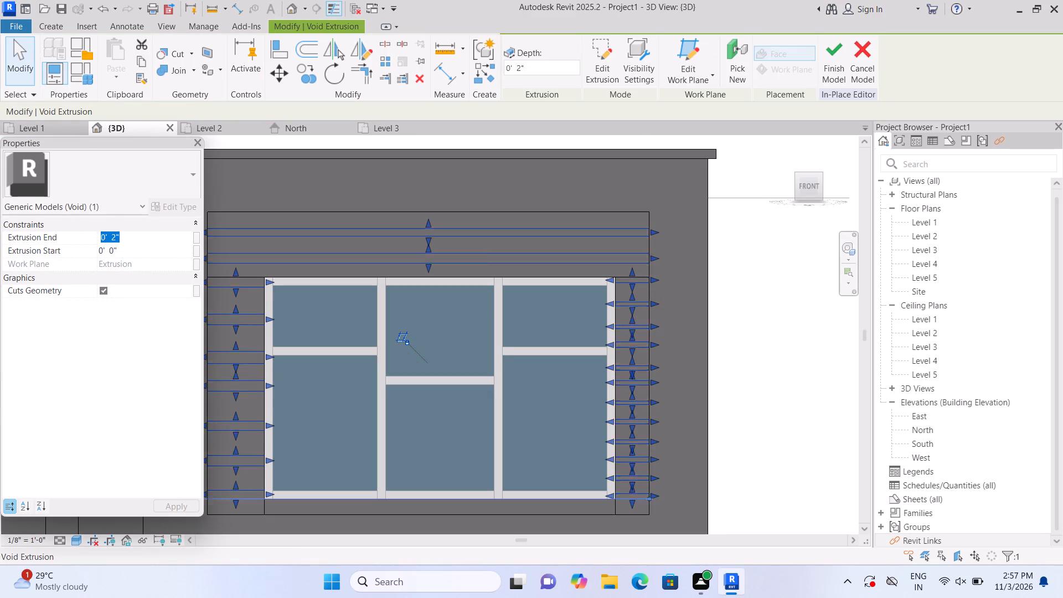
key(BackSpace)
text(1")
key(Return)
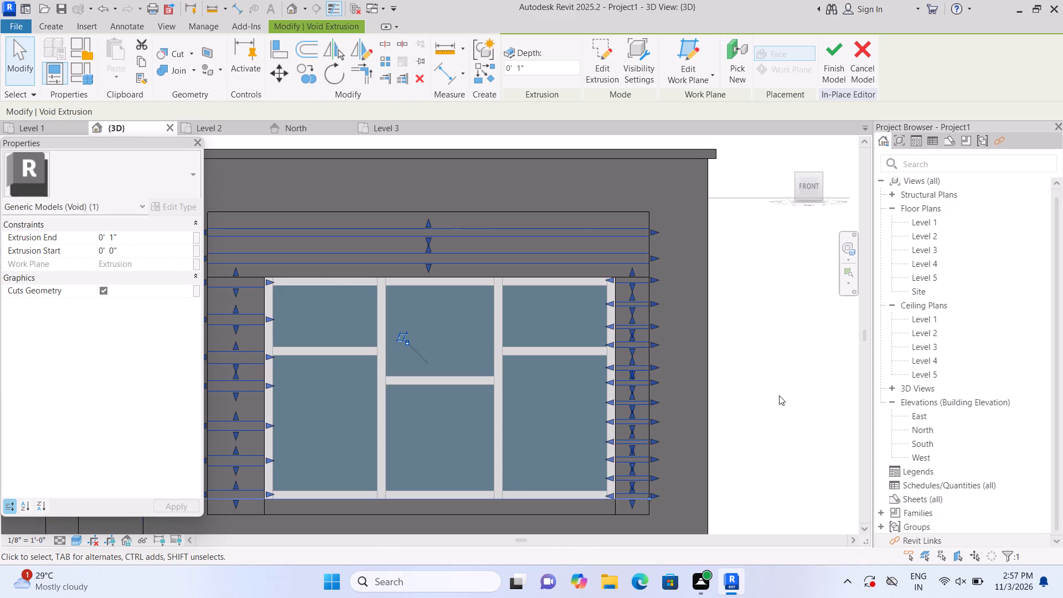
click(781, 395)
Start a new void extrusion with the recessed panel face around the right-hand upper window as its work plane.
scroll(781, 389, down, 3)
middle_drag(775, 376, 762, 346)
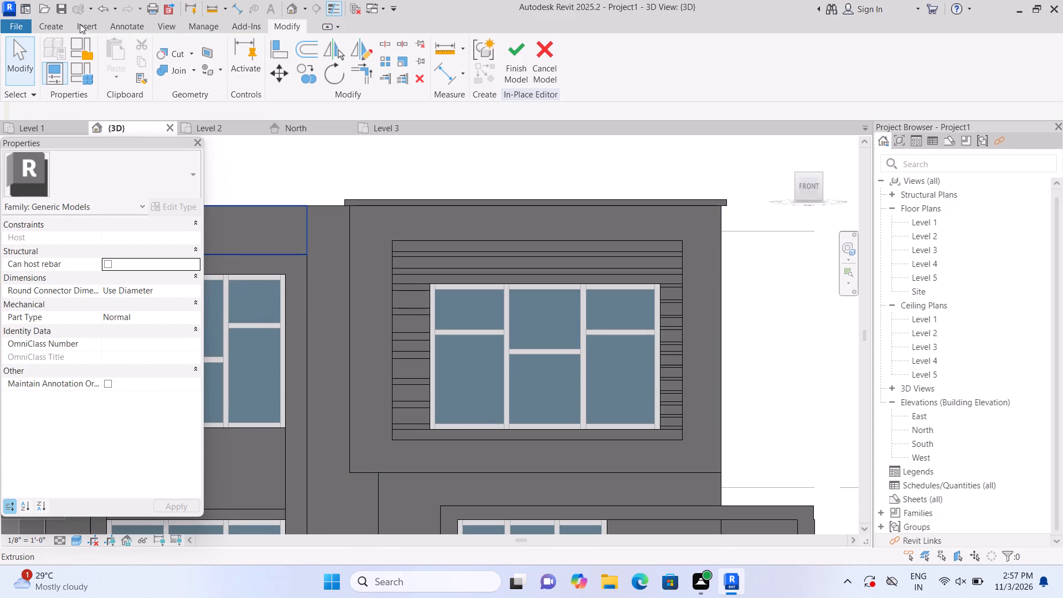
click(58, 25)
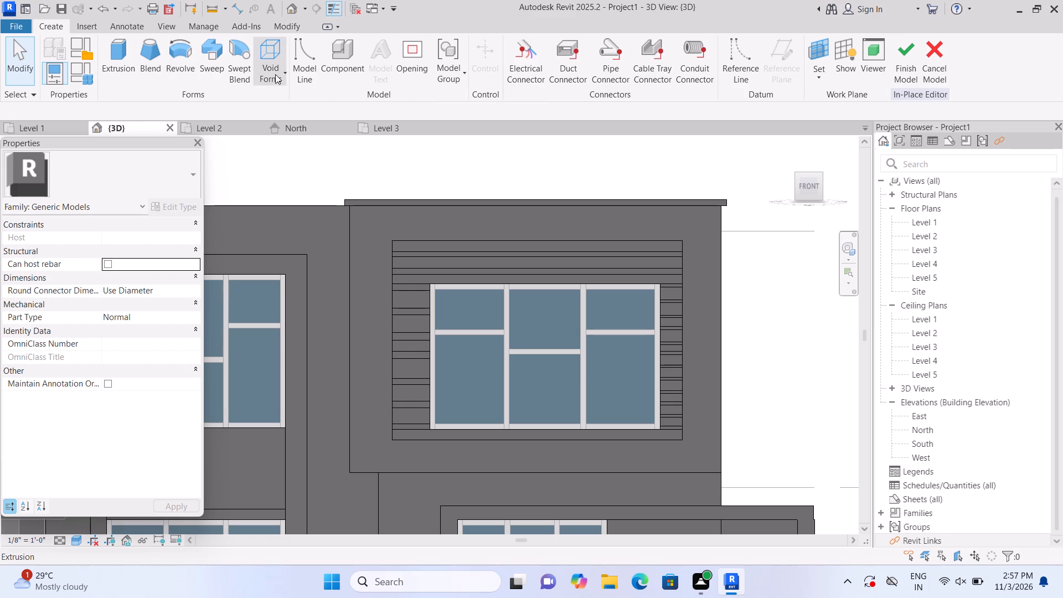
click(285, 68)
click(293, 96)
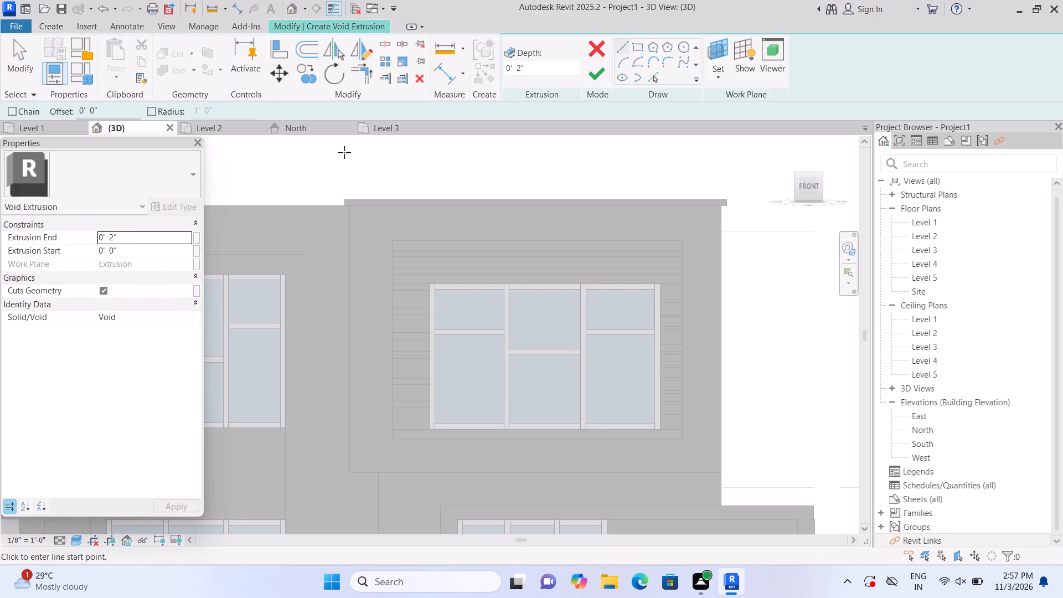
click(718, 76)
click(729, 132)
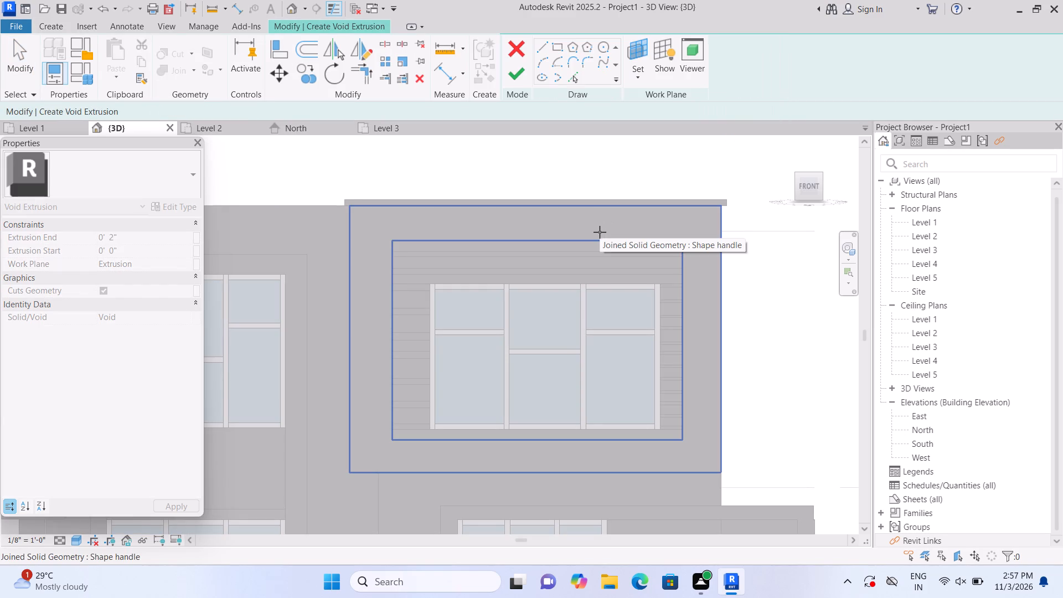
click(582, 255)
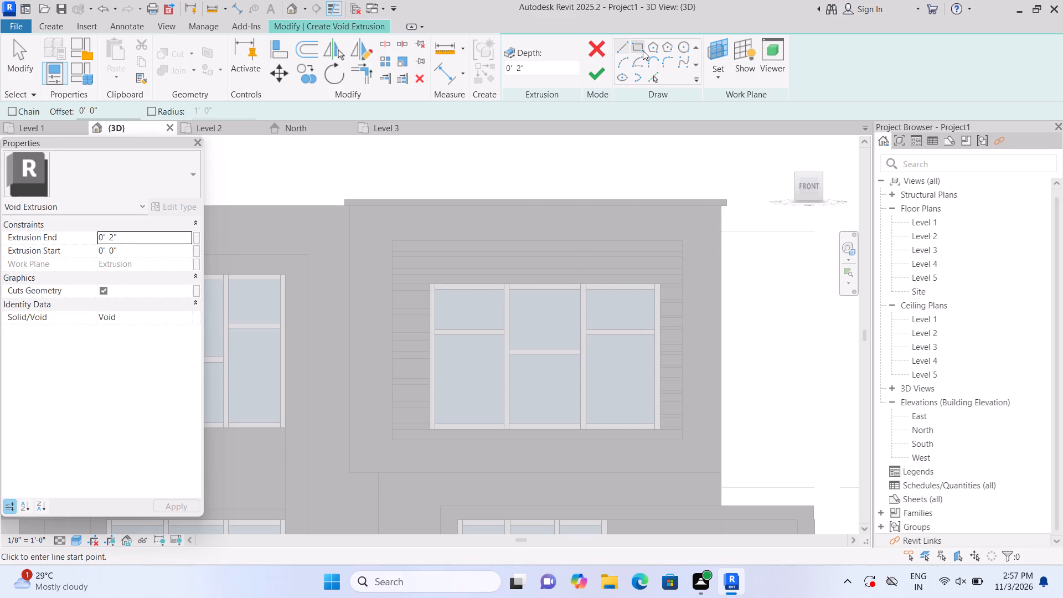
Sketch a vertical groove rectangle about 2 1/4" wide from the window's top-left corner up to the recess's top edge.
click(643, 50)
middle_drag(590, 193, 632, 171)
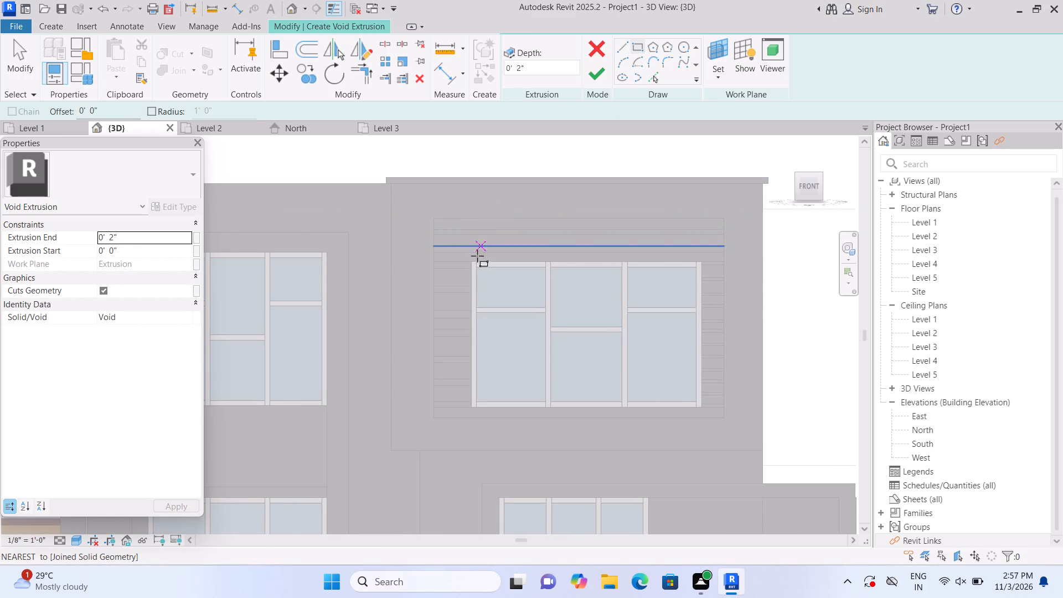
click(473, 260)
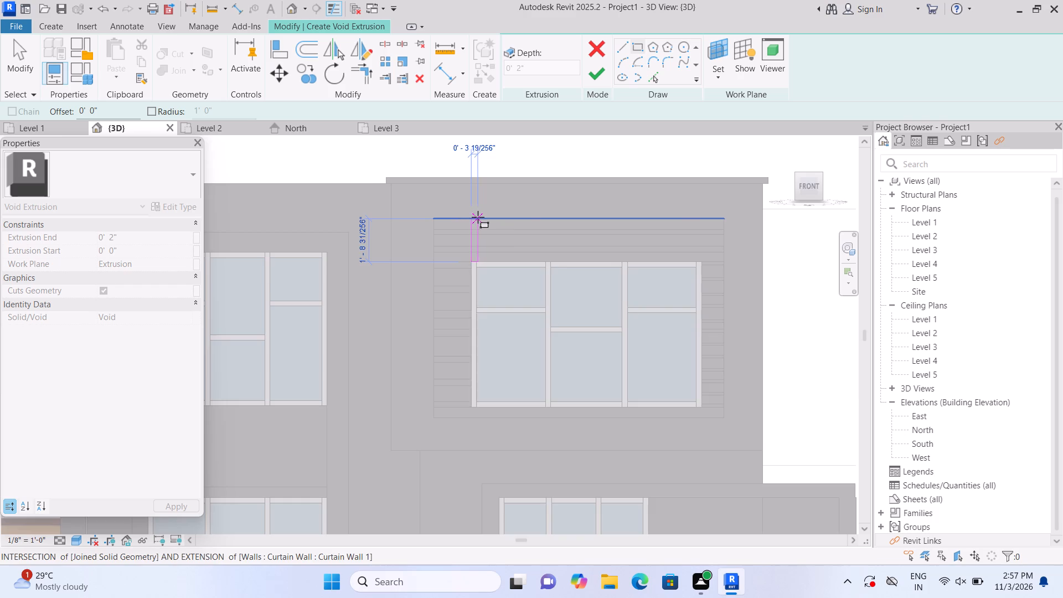
scroll(478, 217, up, 7)
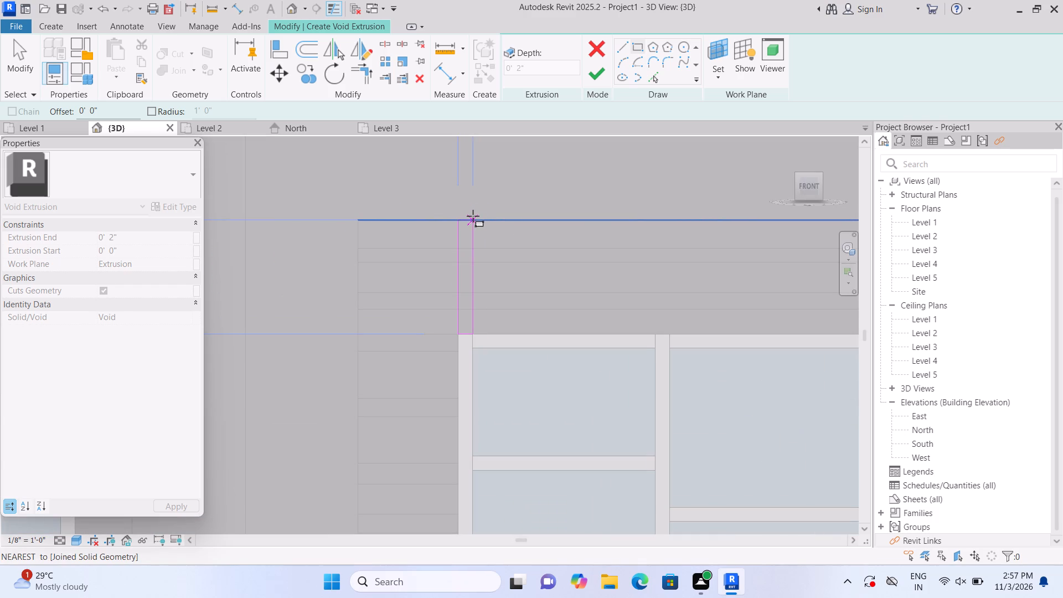
click(471, 217)
scroll(550, 250, up, 1)
scroll(547, 249, down, 3)
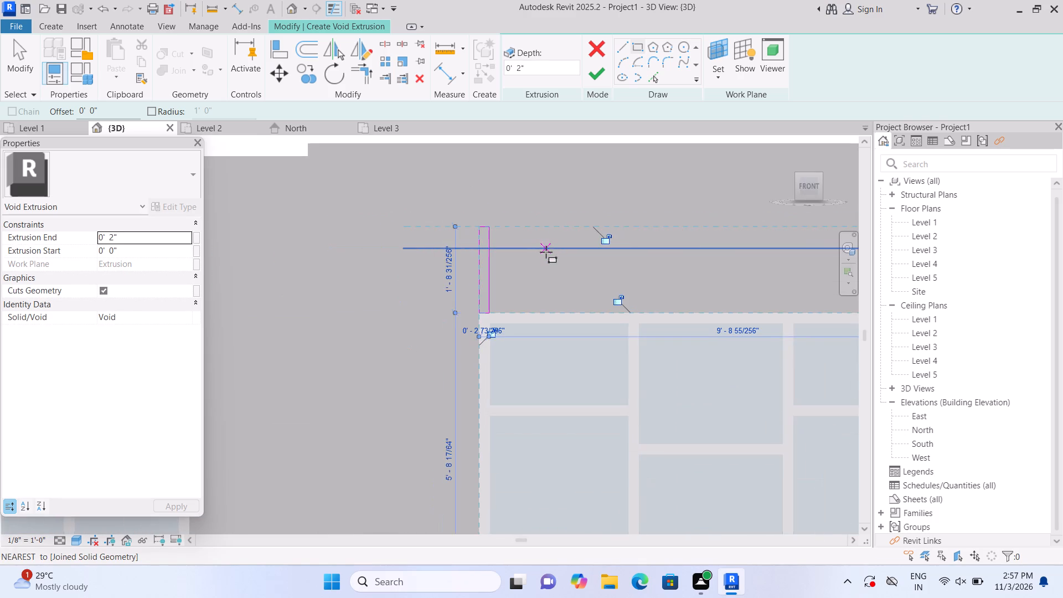
middle_drag(545, 252, 409, 229)
key(Escape)
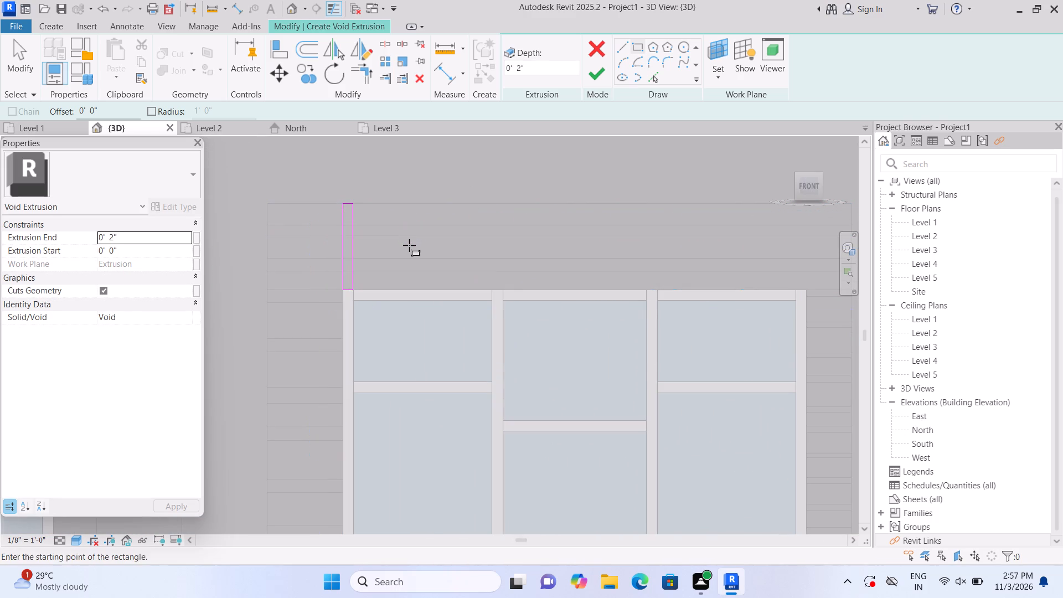
double_click(490, 289)
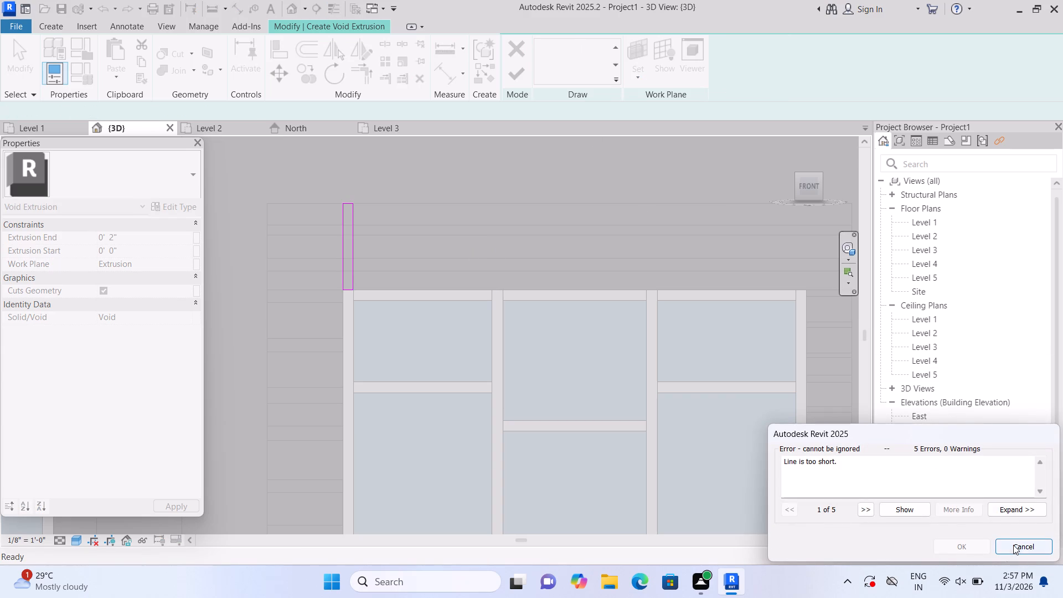
click(1013, 545)
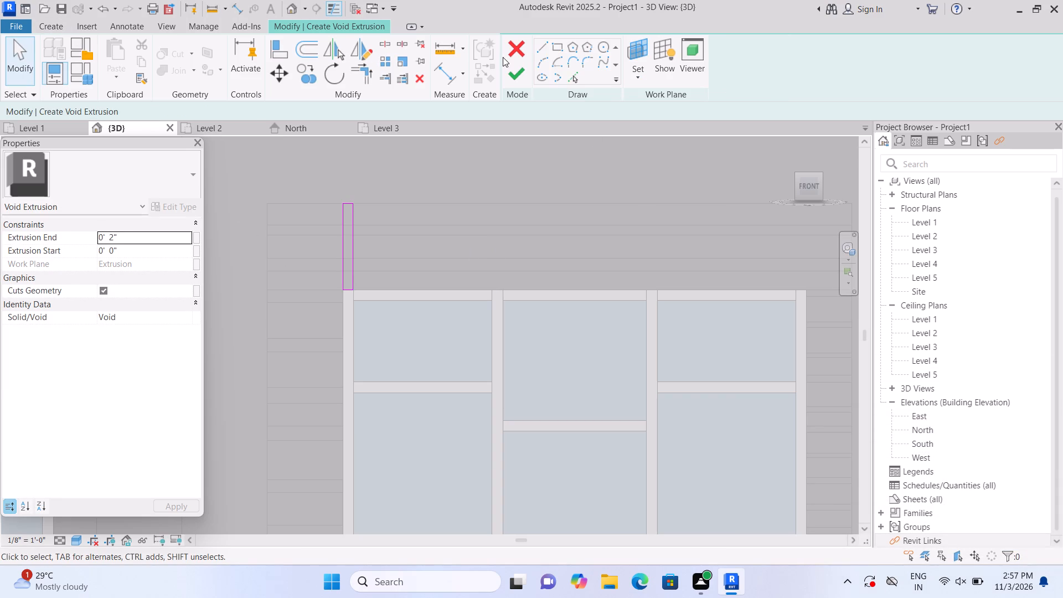
Sketch three more spaced vertical groove rectangles about 1 3/4" wide between the window's top and the recess's top edge.
click(550, 47)
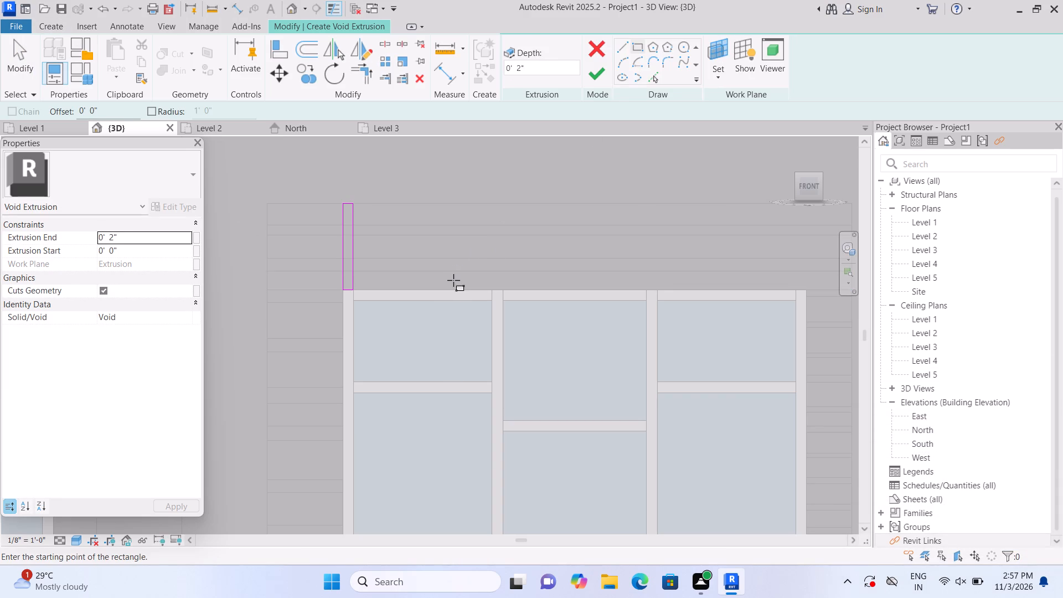
click(451, 286)
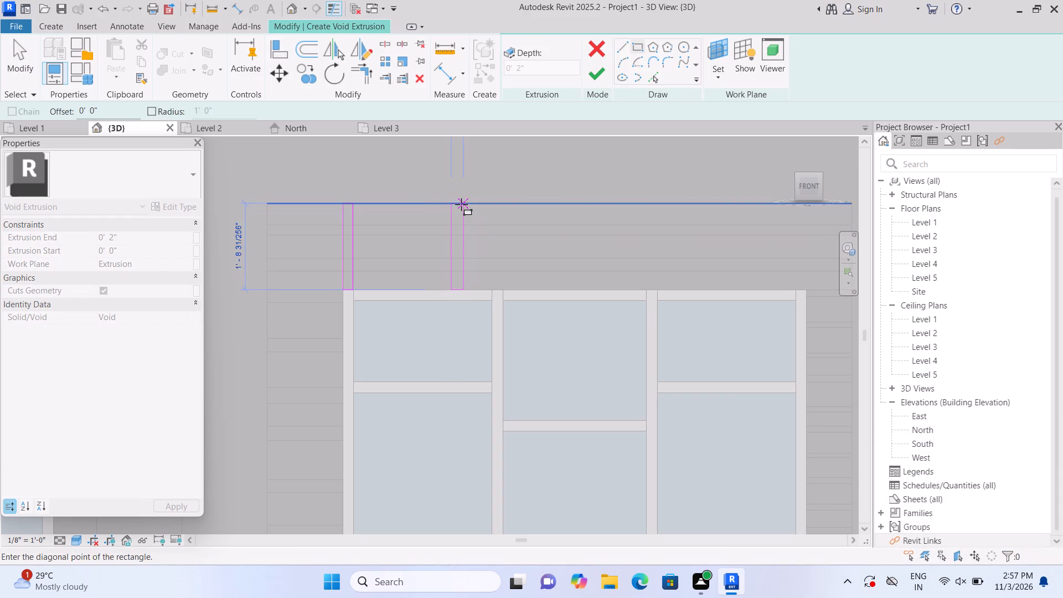
click(459, 203)
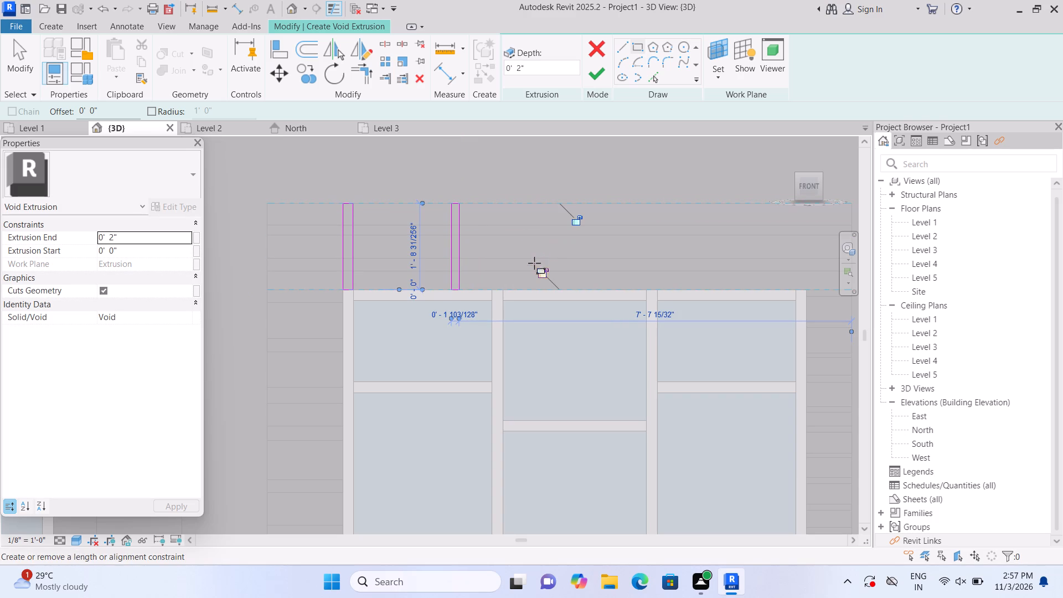
key(Escape)
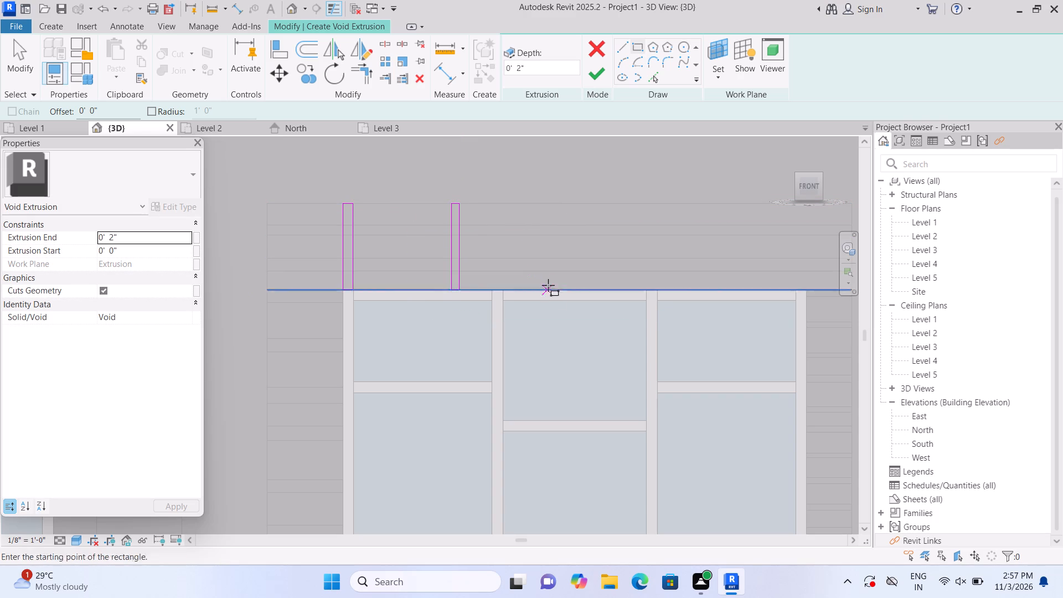
click(551, 285)
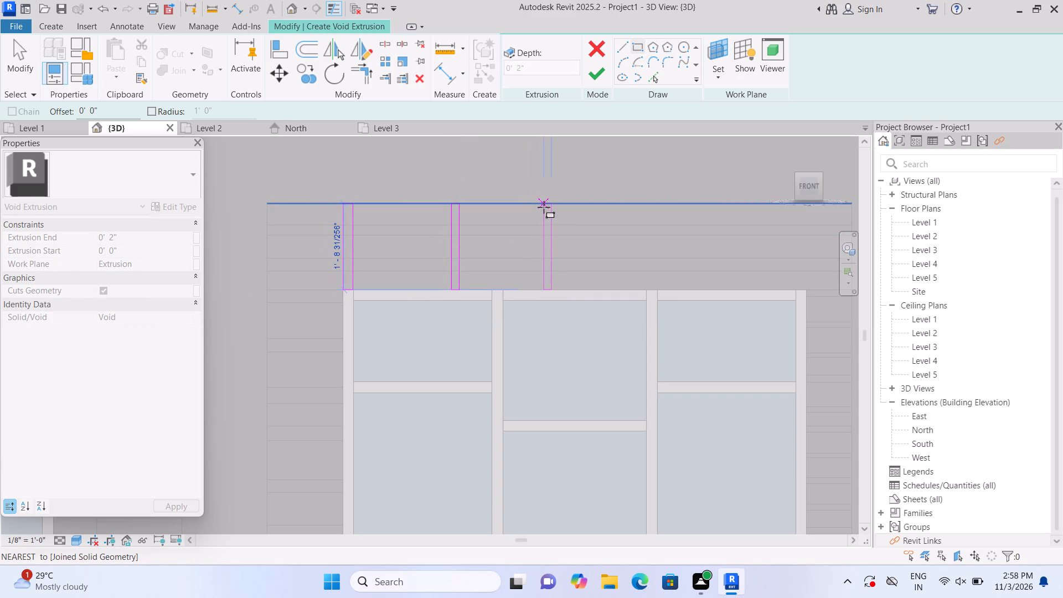
double_click(544, 207)
key(Escape)
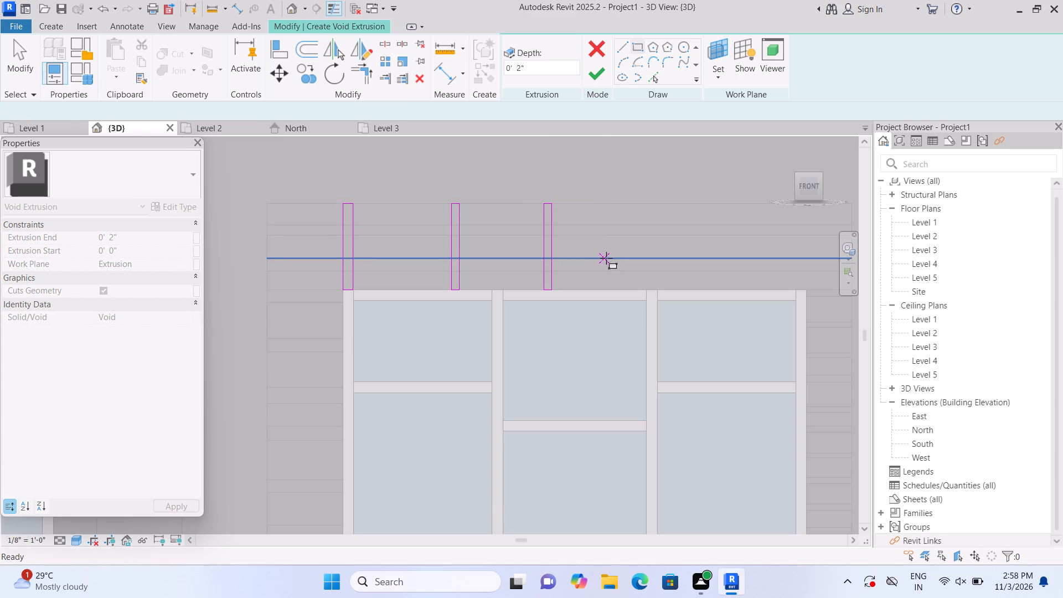
click(627, 285)
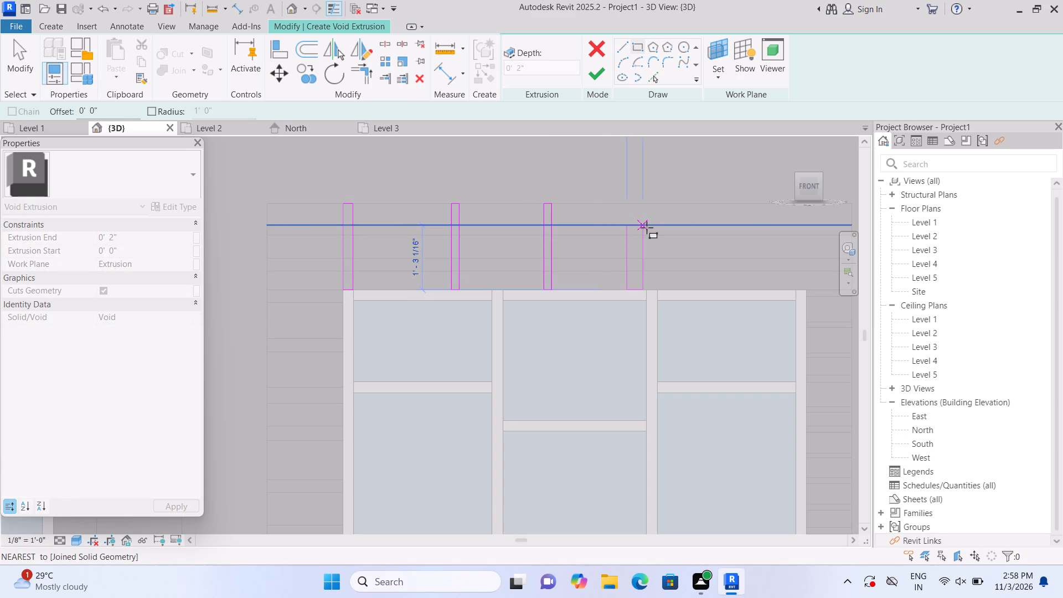
click(634, 205)
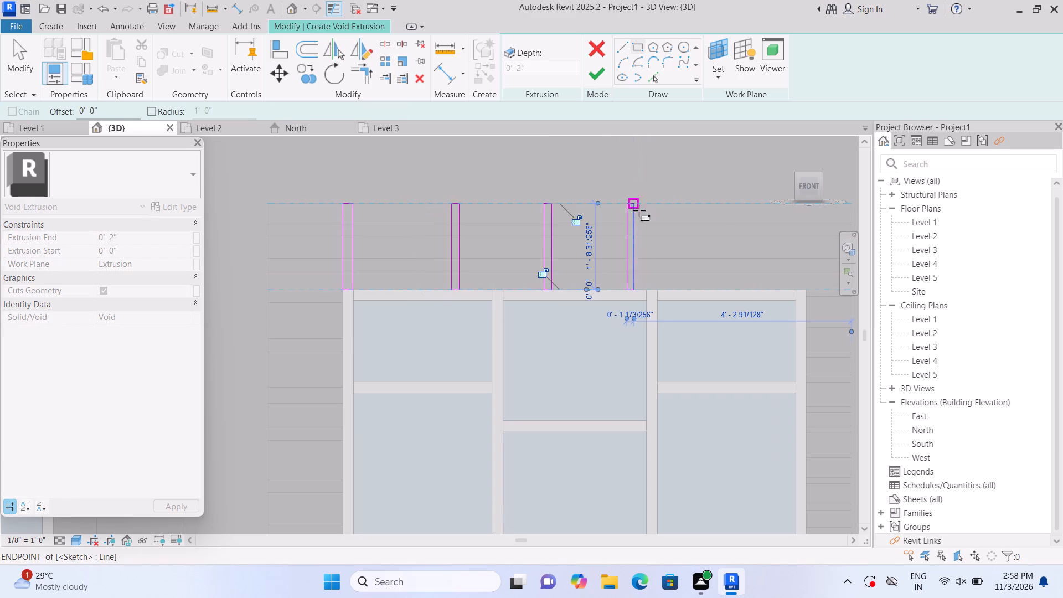
Sketch two more vertical groove rectangles above the window's right part, the last 2 1/2" wide and flush with its right edge.
middle_drag(706, 250, 581, 250)
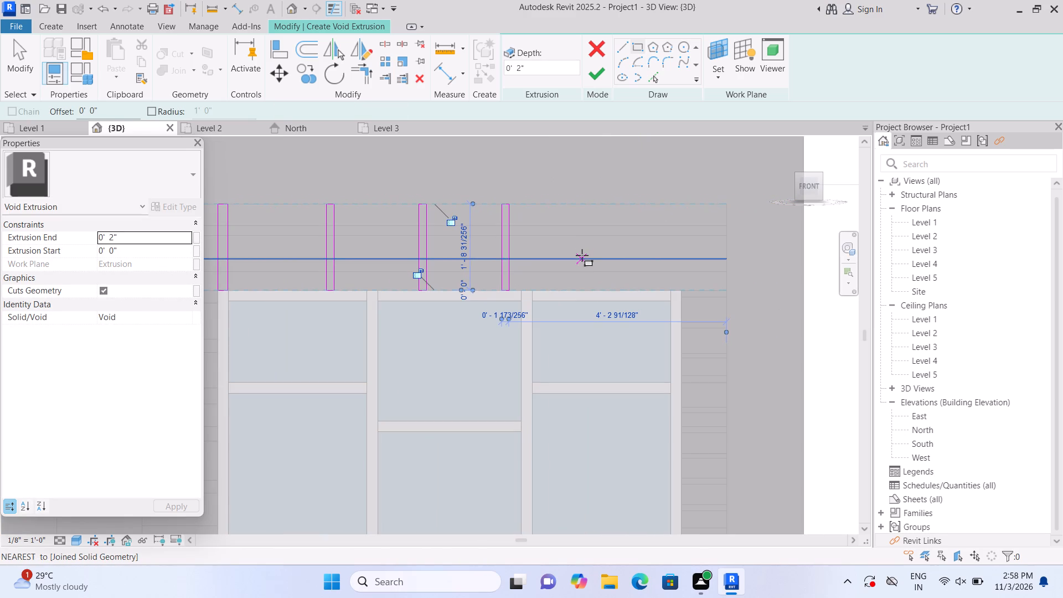
key(Escape)
click(585, 285)
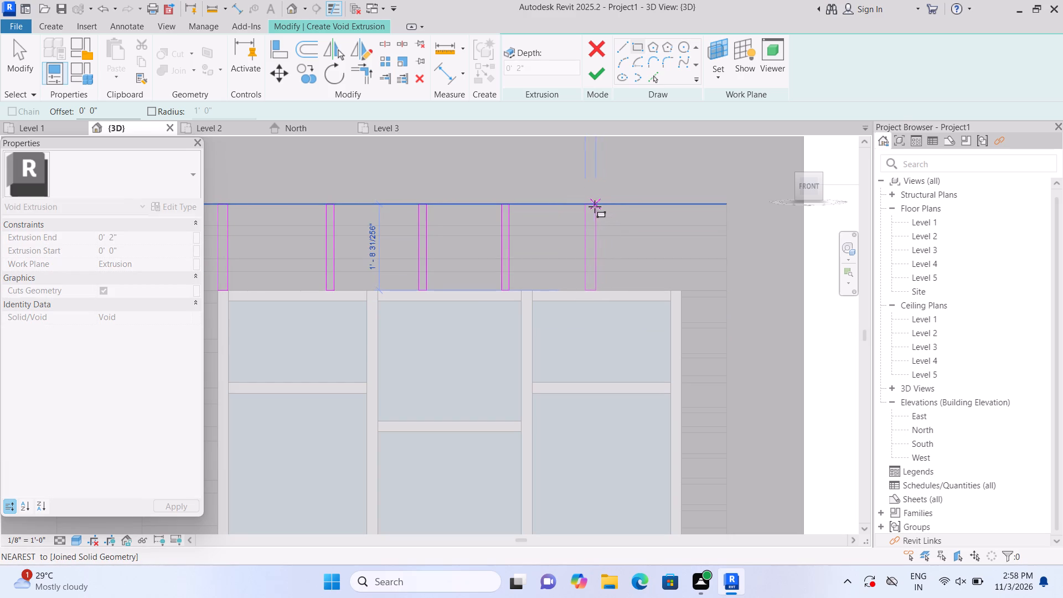
click(595, 206)
click(668, 285)
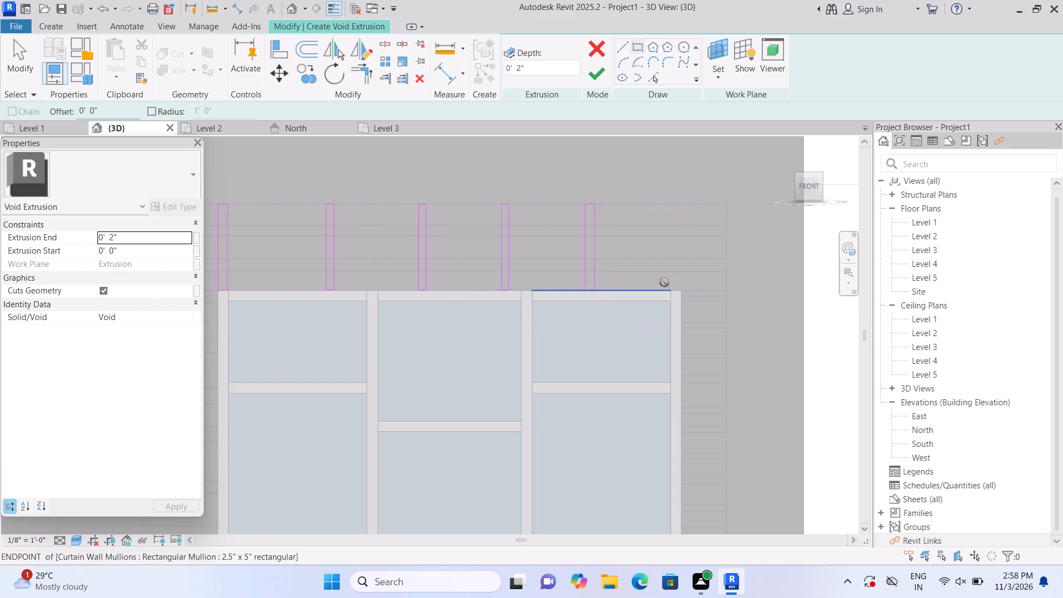
click(681, 208)
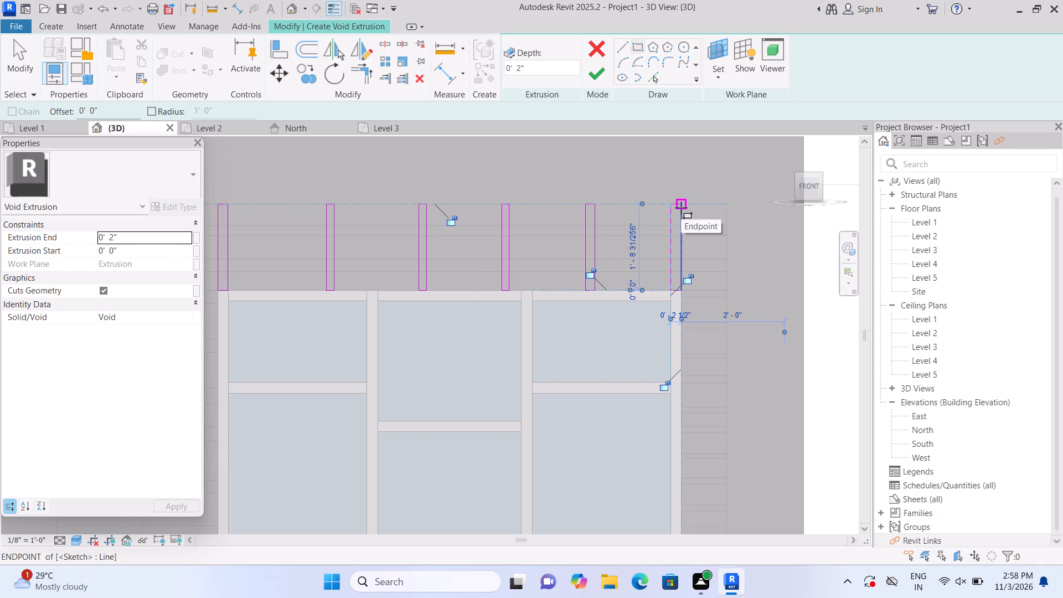
key(Escape)
Finish the vertical groove sketch above the window and set the void's extrusion end to 1".
click(601, 81)
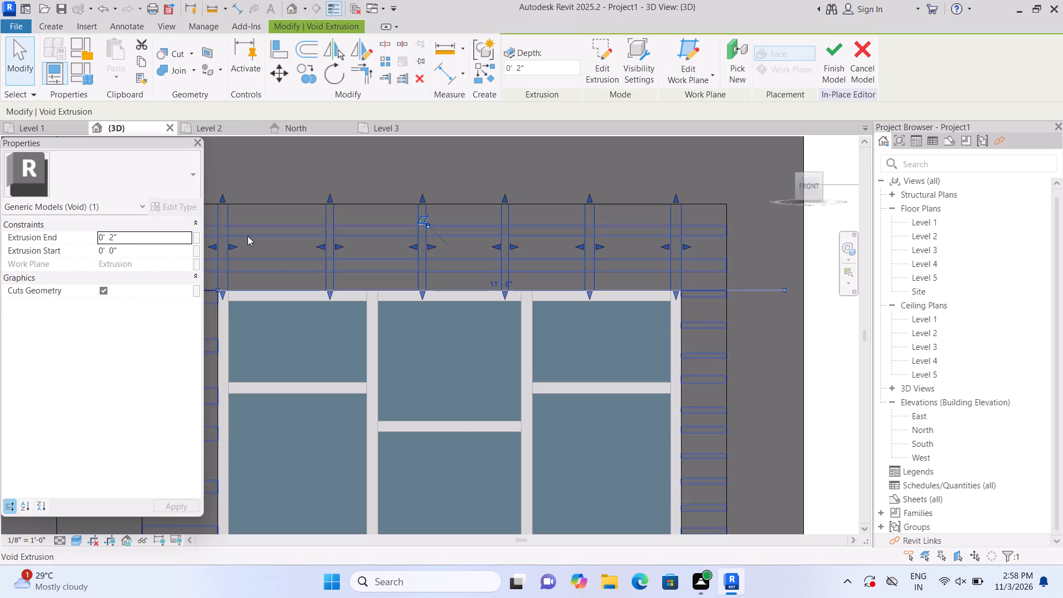
click(141, 231)
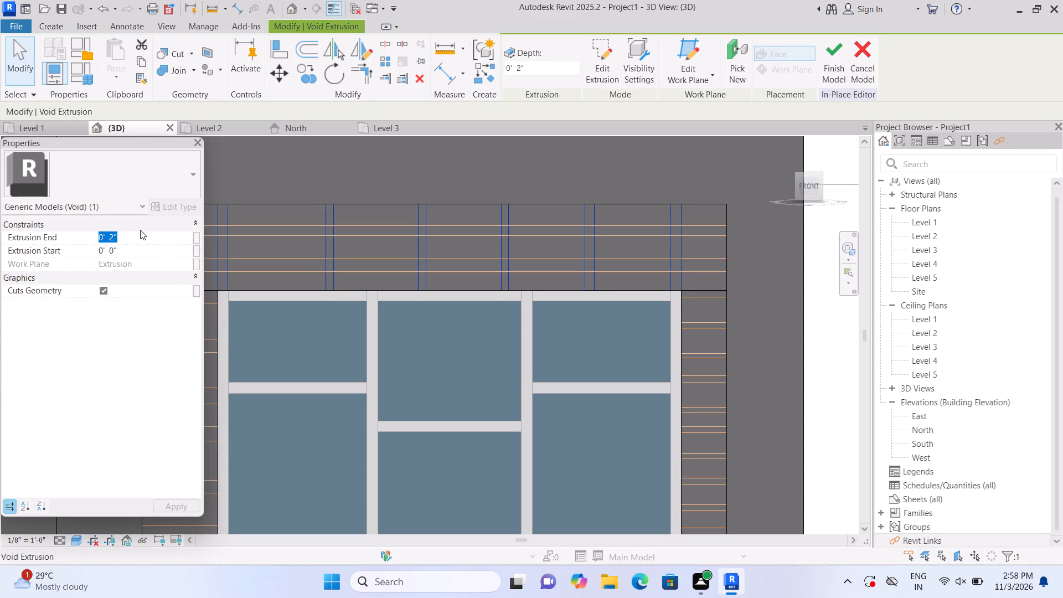
key(BackSpace)
text(1")
key(Return)
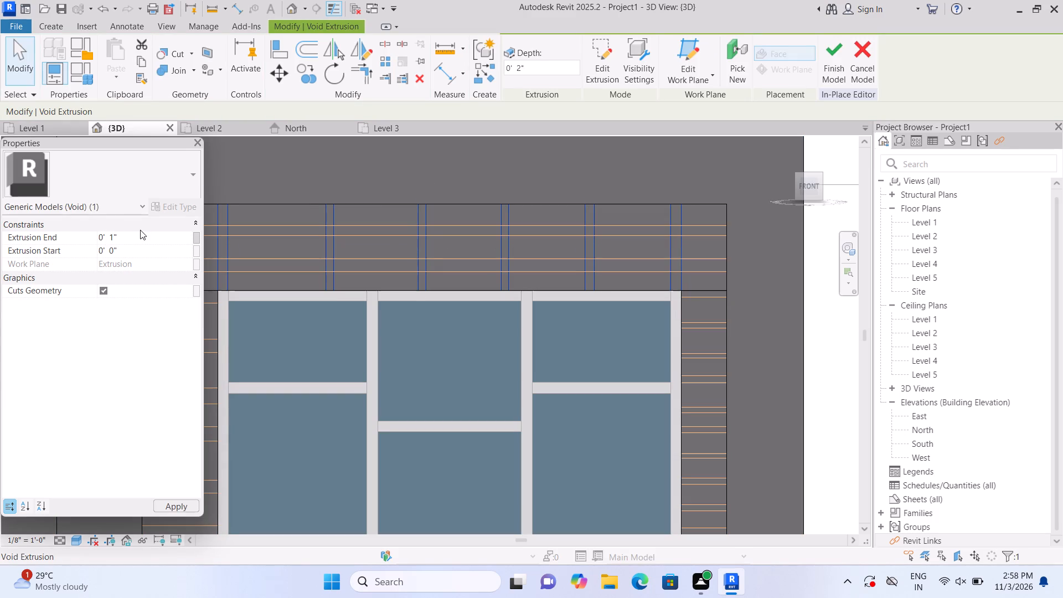
scroll(446, 427, down, 3)
click(760, 446)
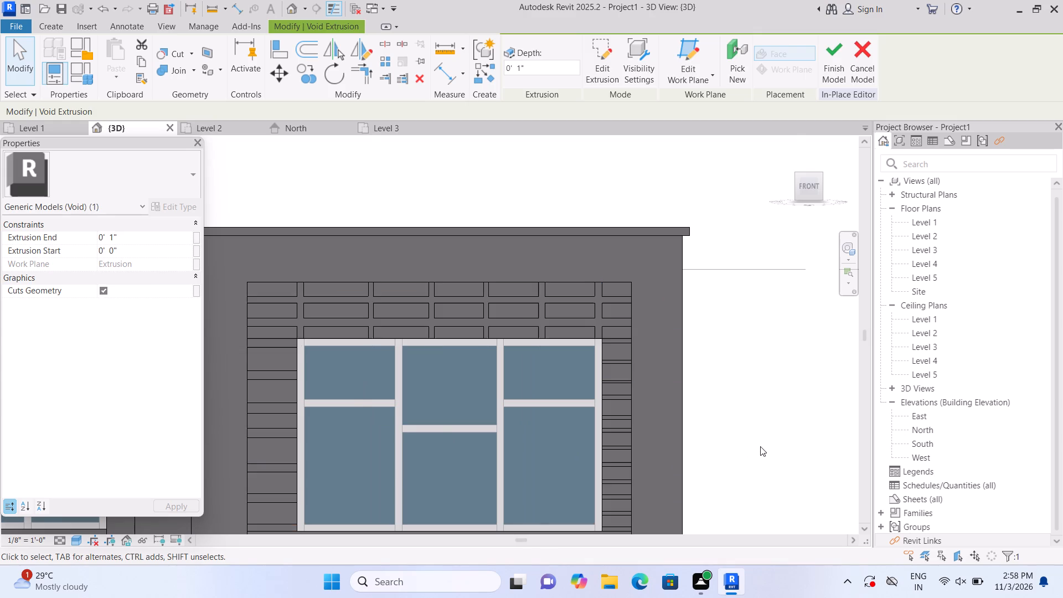
Examine the grooved upper panel and the ground-floor panel around the right-hand lower window.
scroll(759, 445, down, 1)
middle_drag(752, 441, 762, 372)
scroll(765, 384, down, 1)
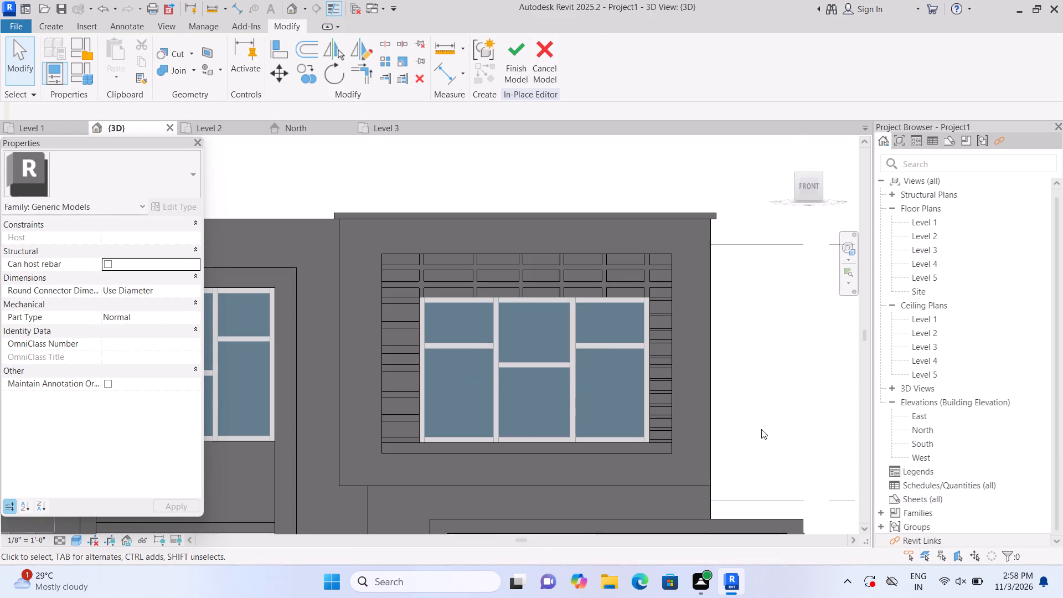
scroll(756, 432, down, 2)
middle_drag(750, 427, 741, 286)
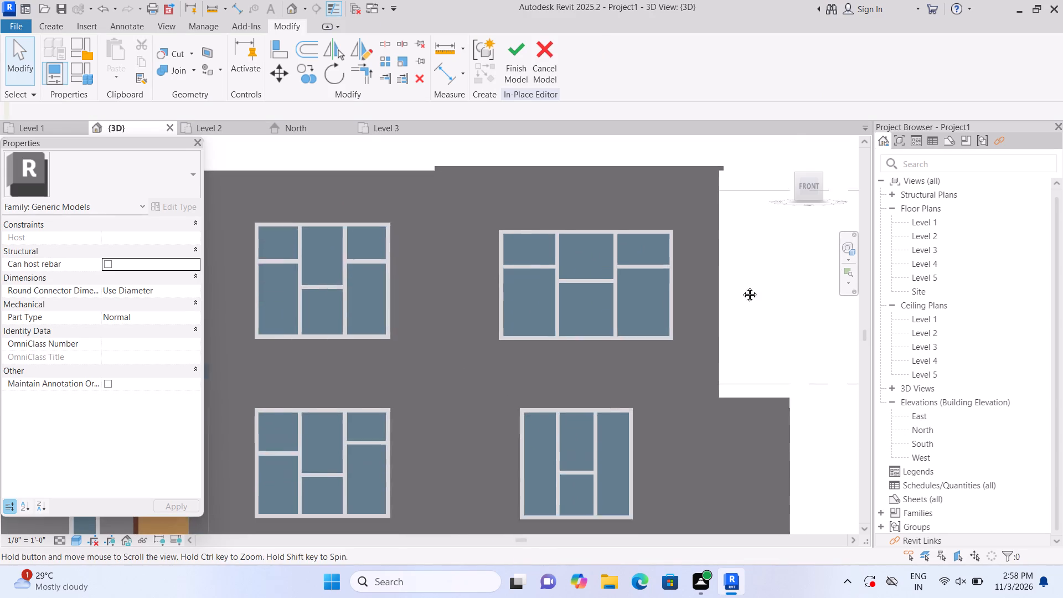
middle_drag(741, 286, 741, 285)
middle_drag(716, 408, 665, 331)
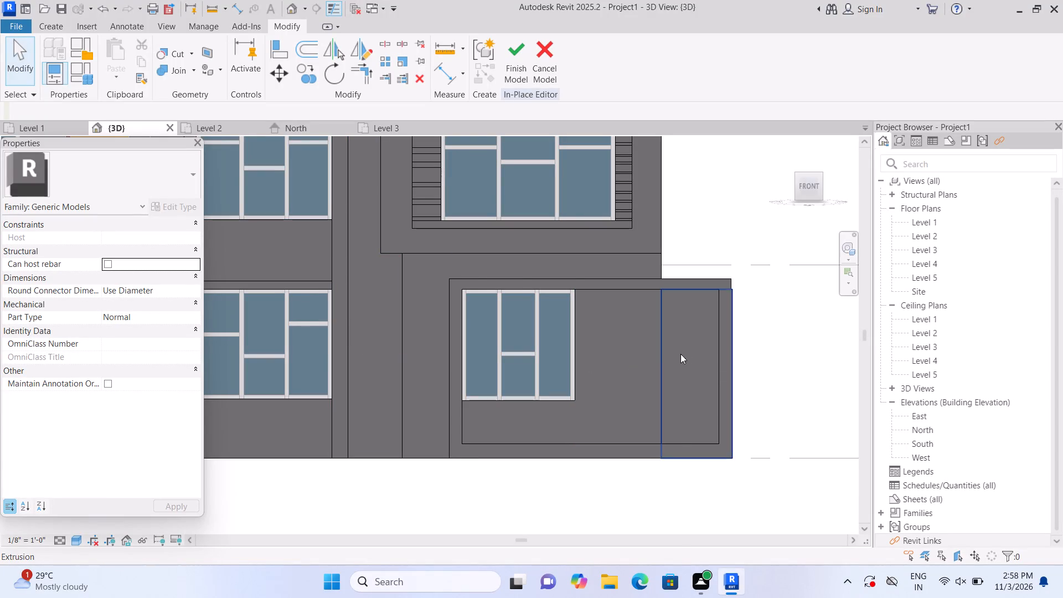
scroll(648, 354, up, 4)
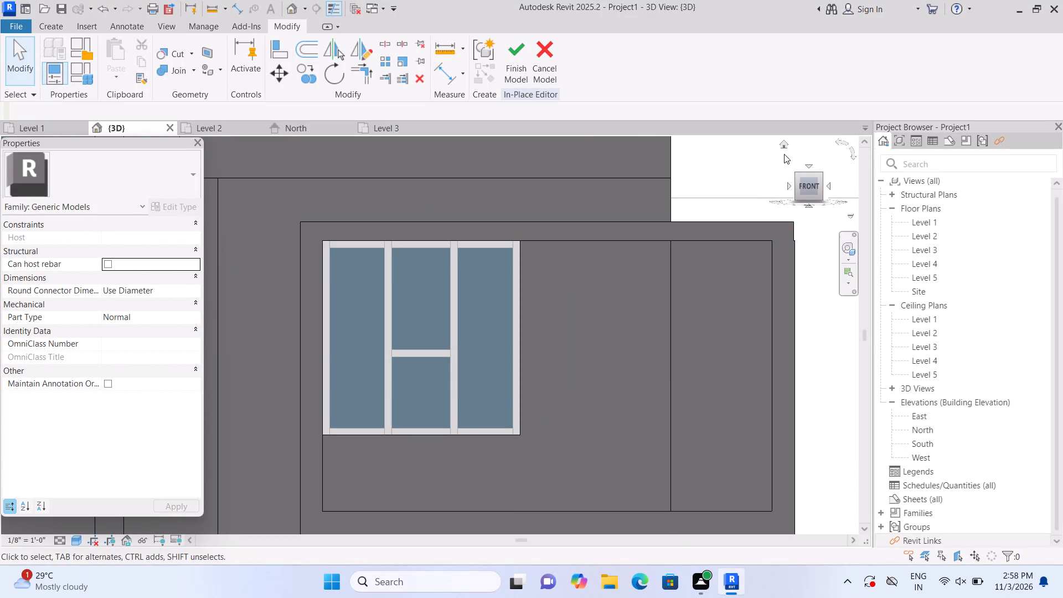
Examine the ground-floor frame and its recess around the right-hand lower window from several angles and from the front.
click(781, 145)
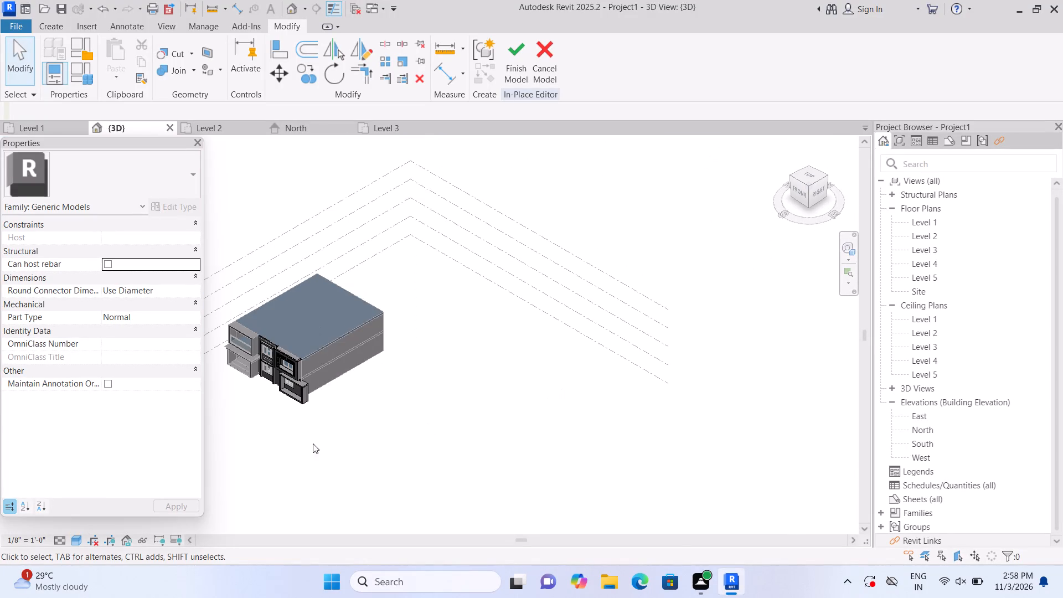
scroll(251, 431, up, 16)
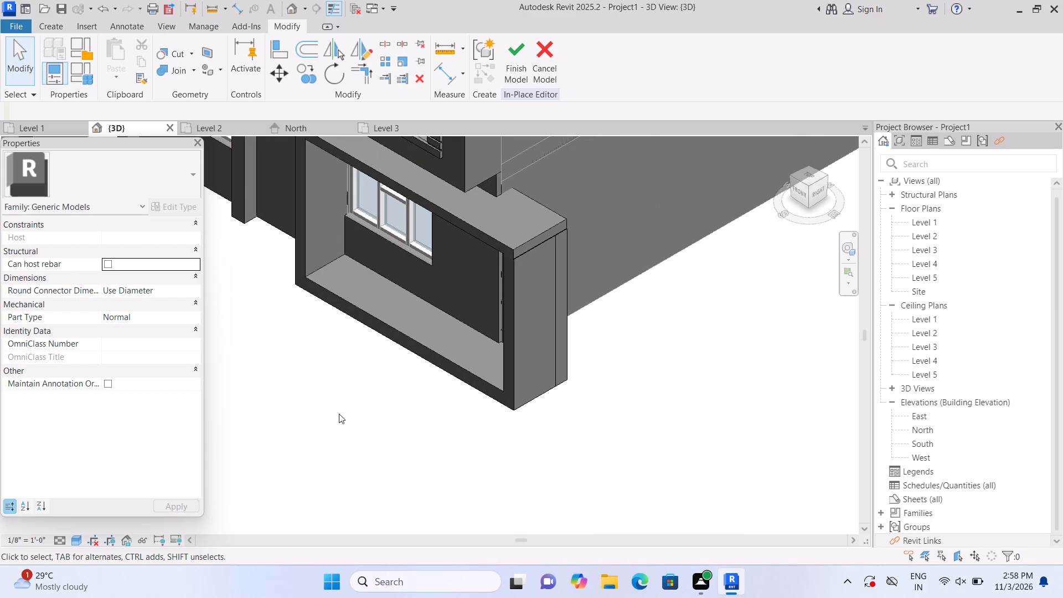
middle_drag(338, 446, 351, 377)
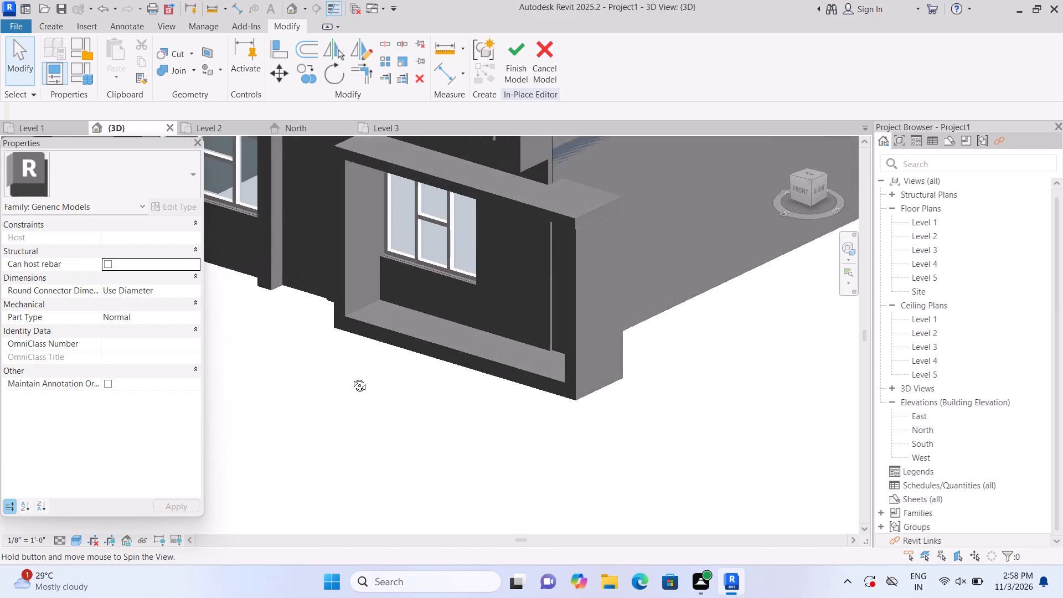
middle_drag(351, 377, 407, 380)
middle_drag(473, 383, 216, 208)
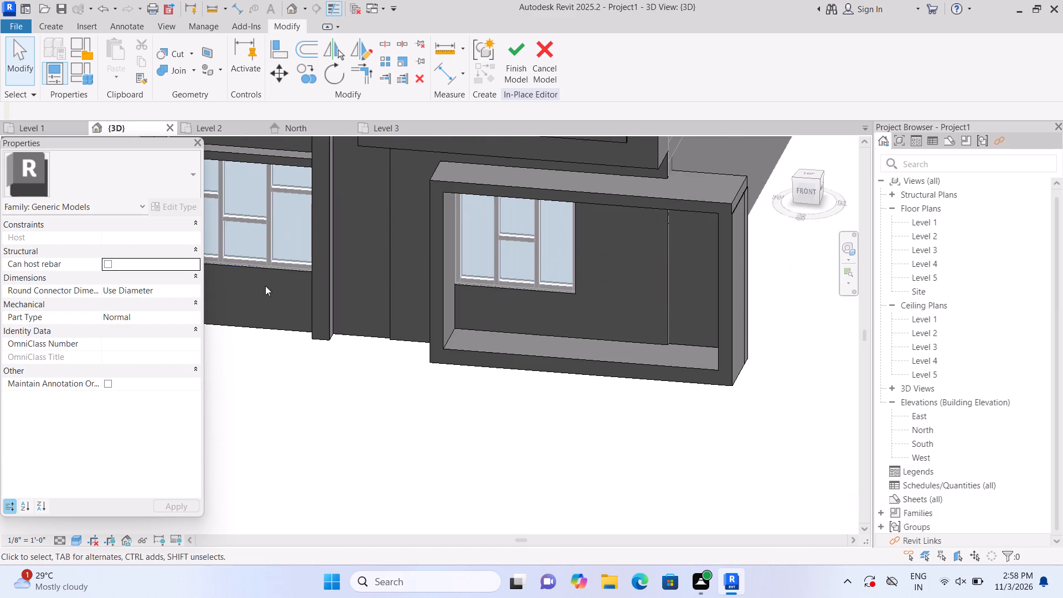
click(804, 189)
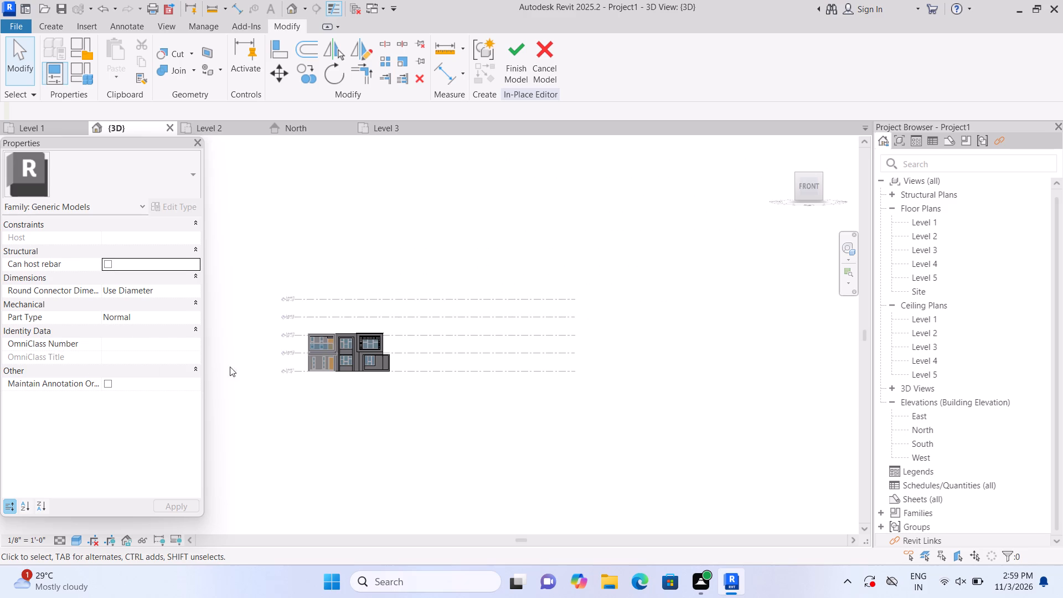
scroll(313, 383, up, 13)
middle_drag(358, 408, 326, 480)
scroll(354, 456, up, 2)
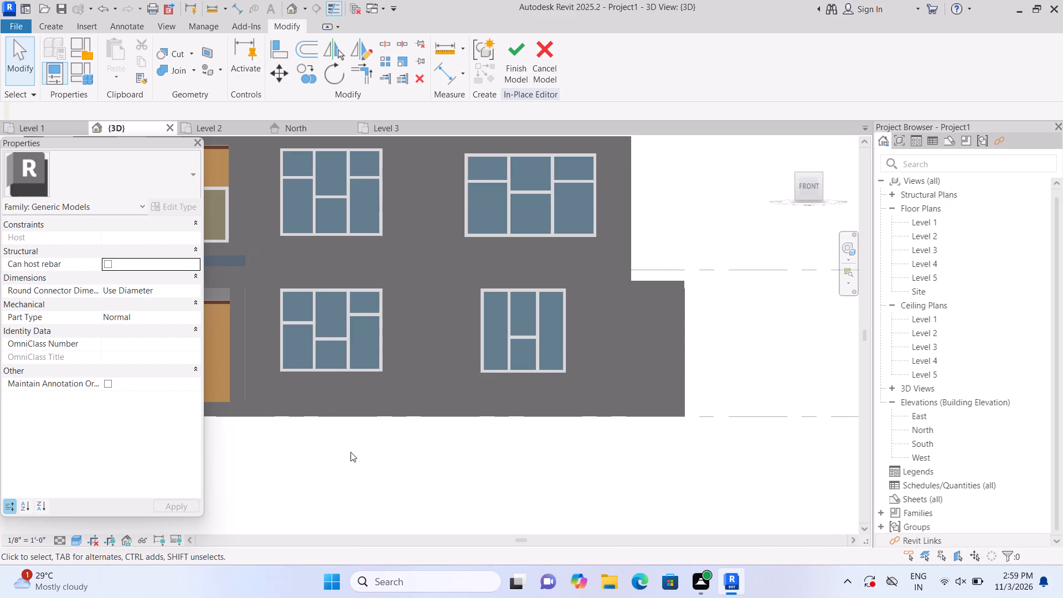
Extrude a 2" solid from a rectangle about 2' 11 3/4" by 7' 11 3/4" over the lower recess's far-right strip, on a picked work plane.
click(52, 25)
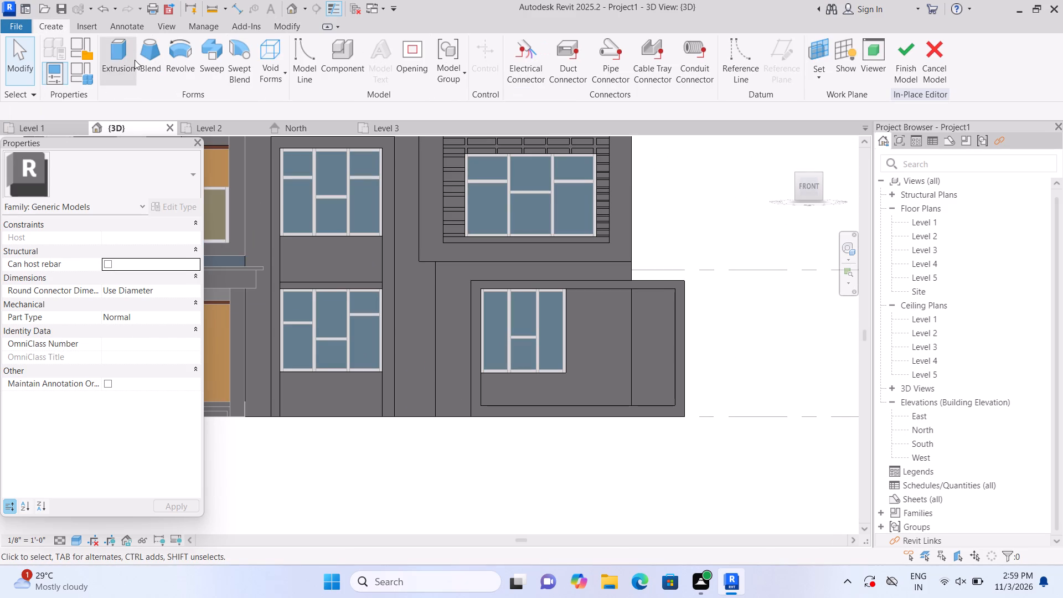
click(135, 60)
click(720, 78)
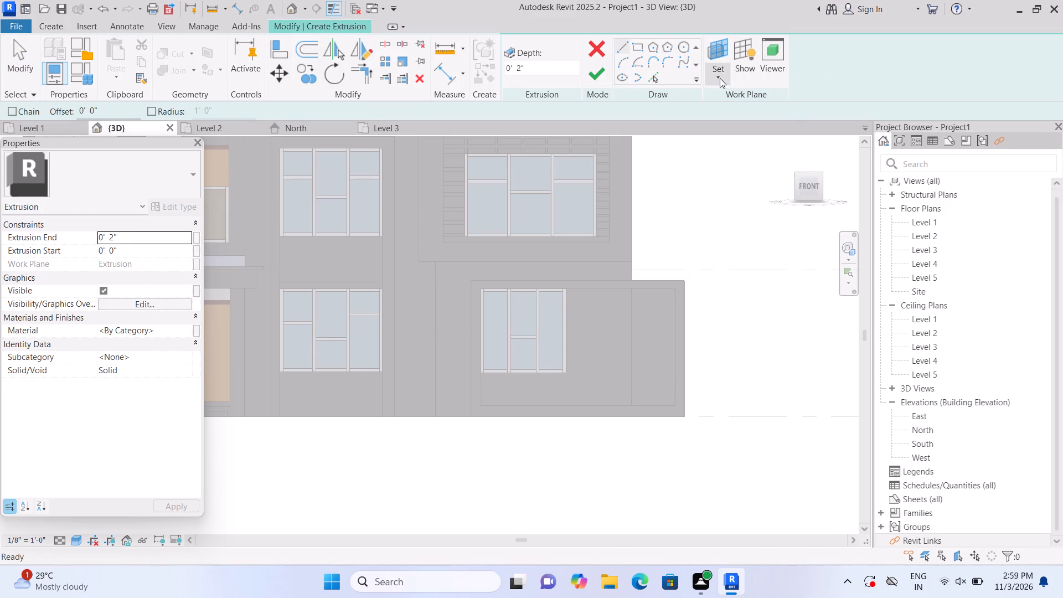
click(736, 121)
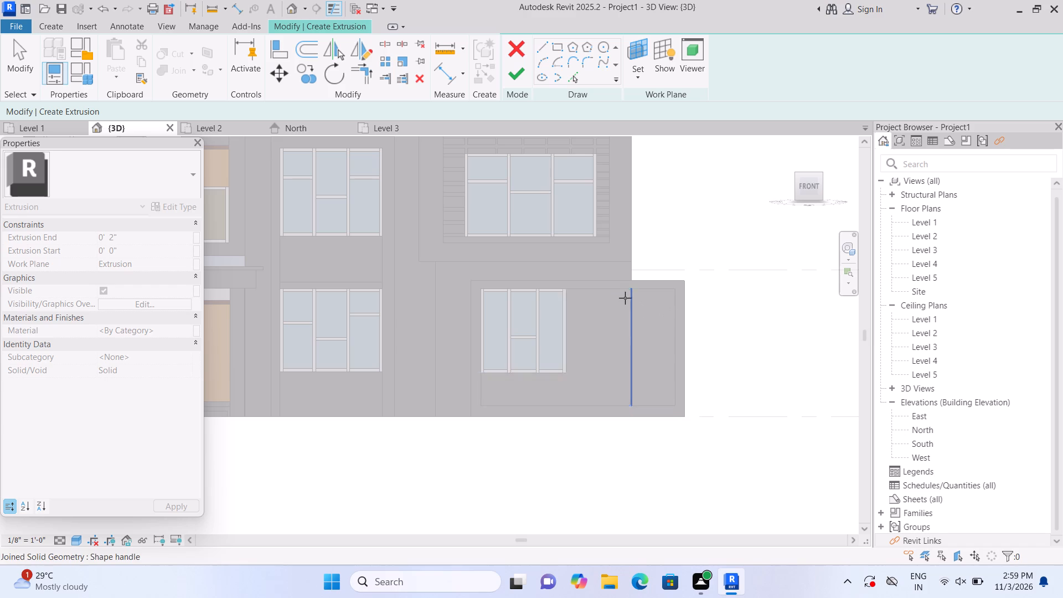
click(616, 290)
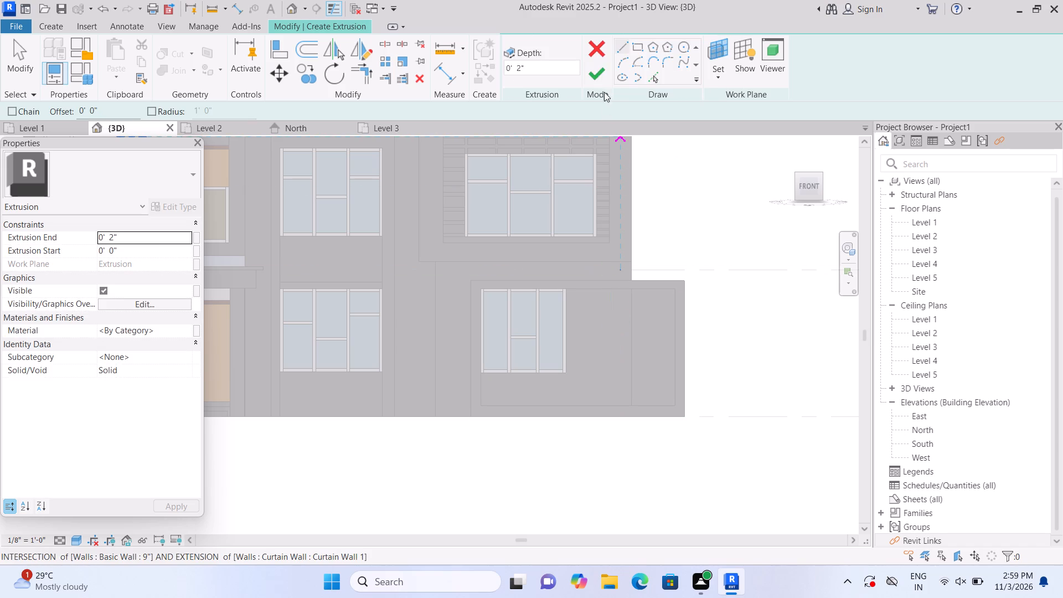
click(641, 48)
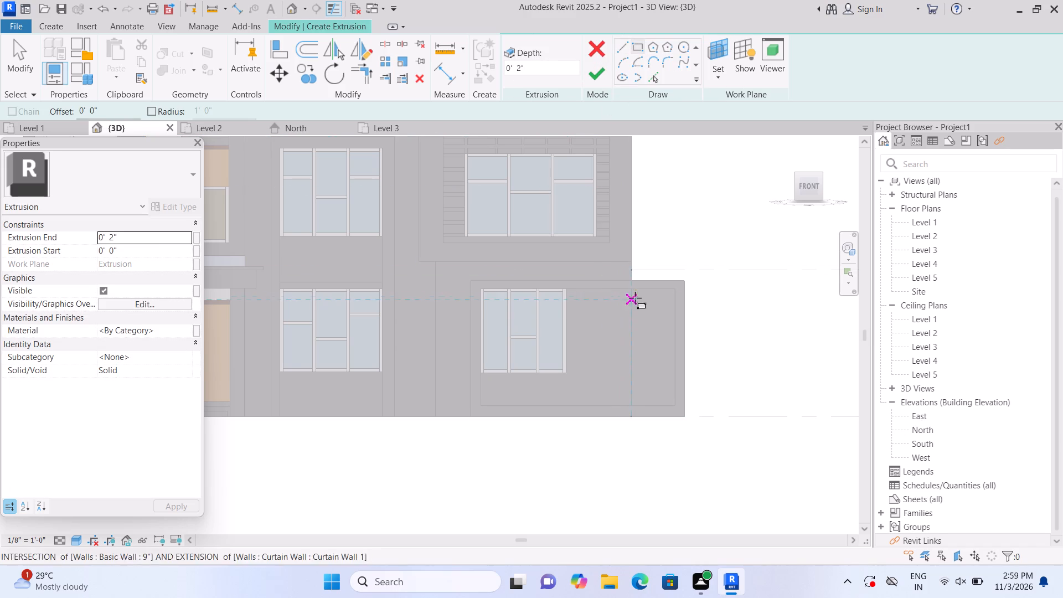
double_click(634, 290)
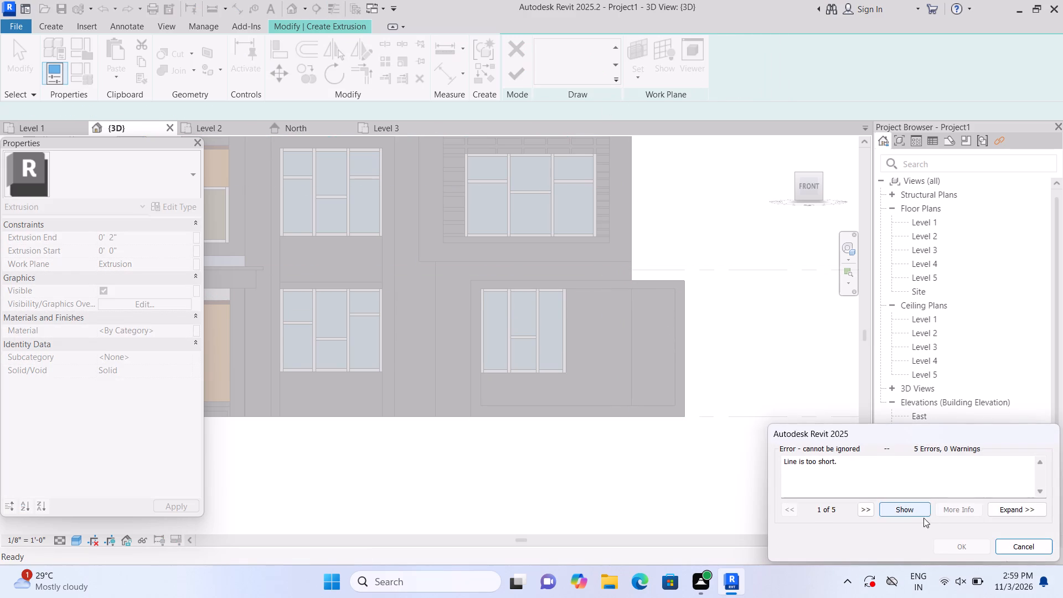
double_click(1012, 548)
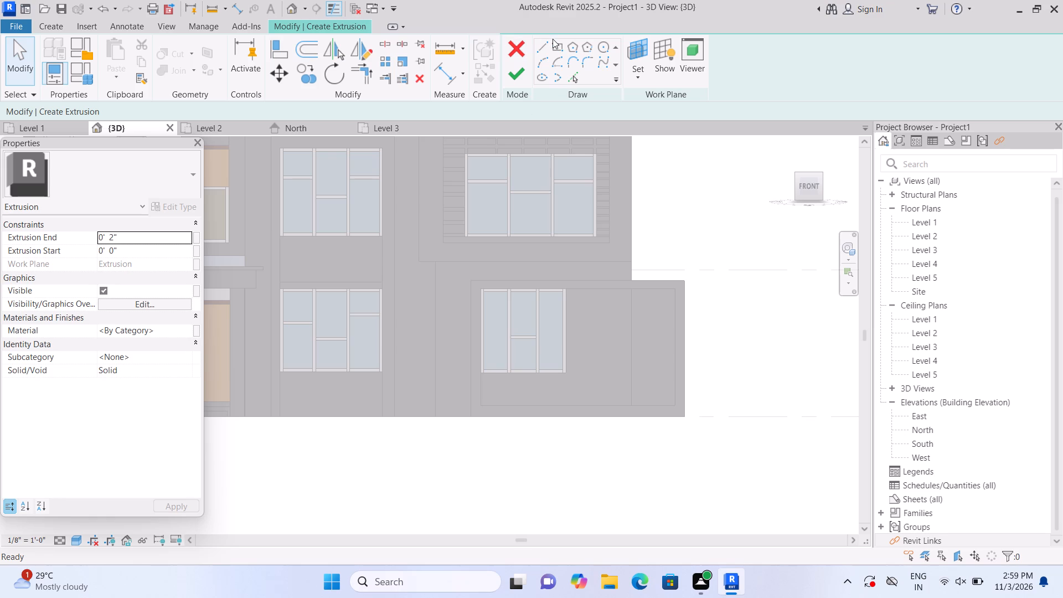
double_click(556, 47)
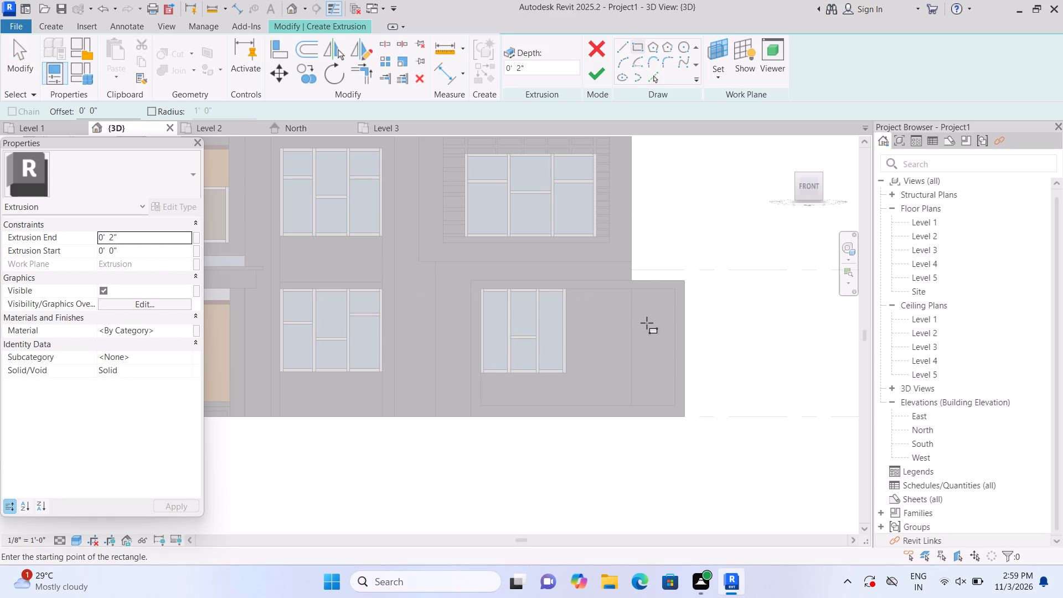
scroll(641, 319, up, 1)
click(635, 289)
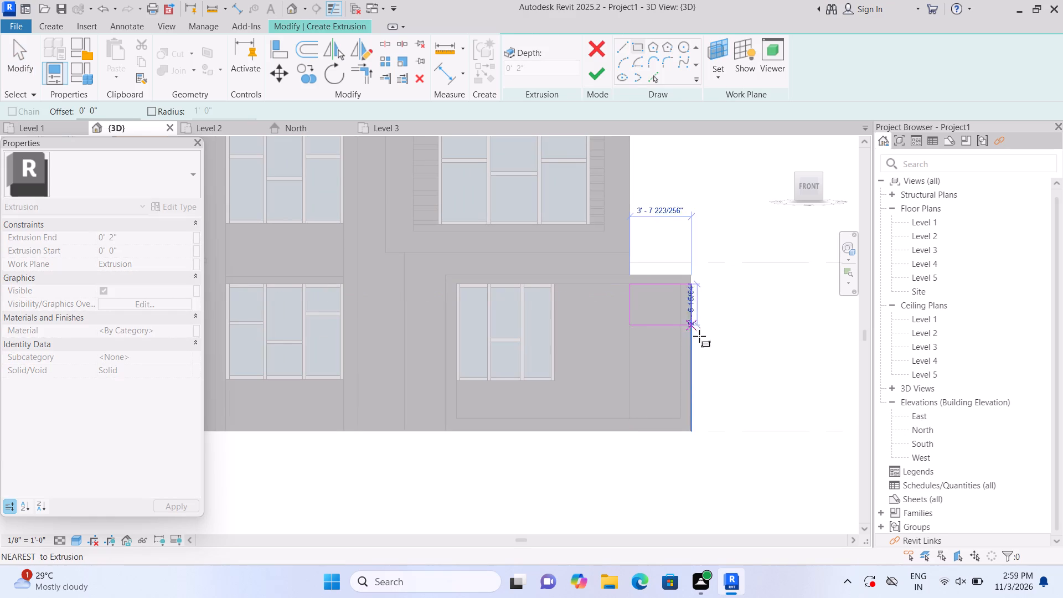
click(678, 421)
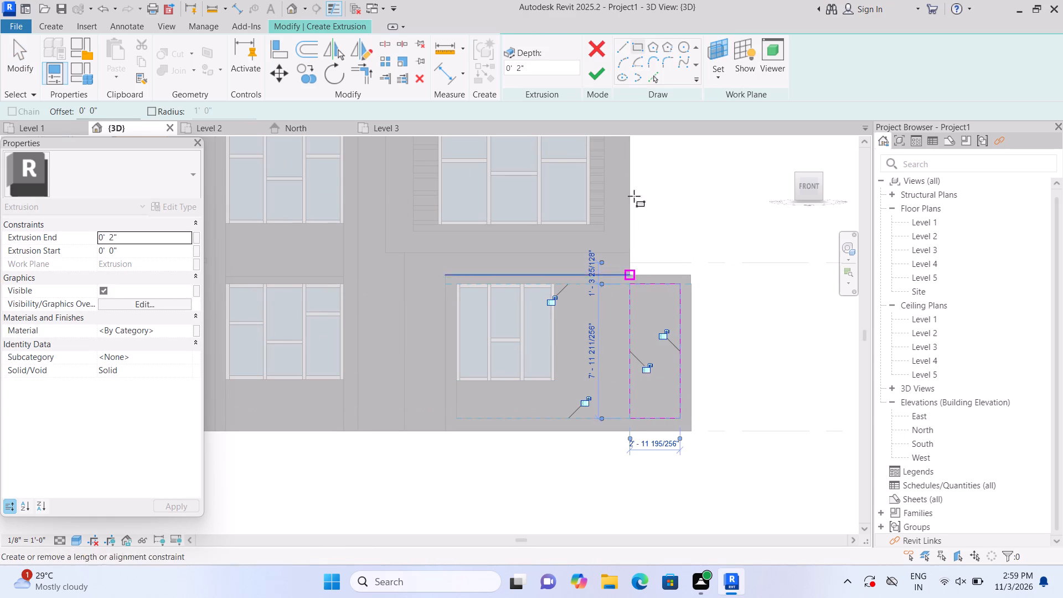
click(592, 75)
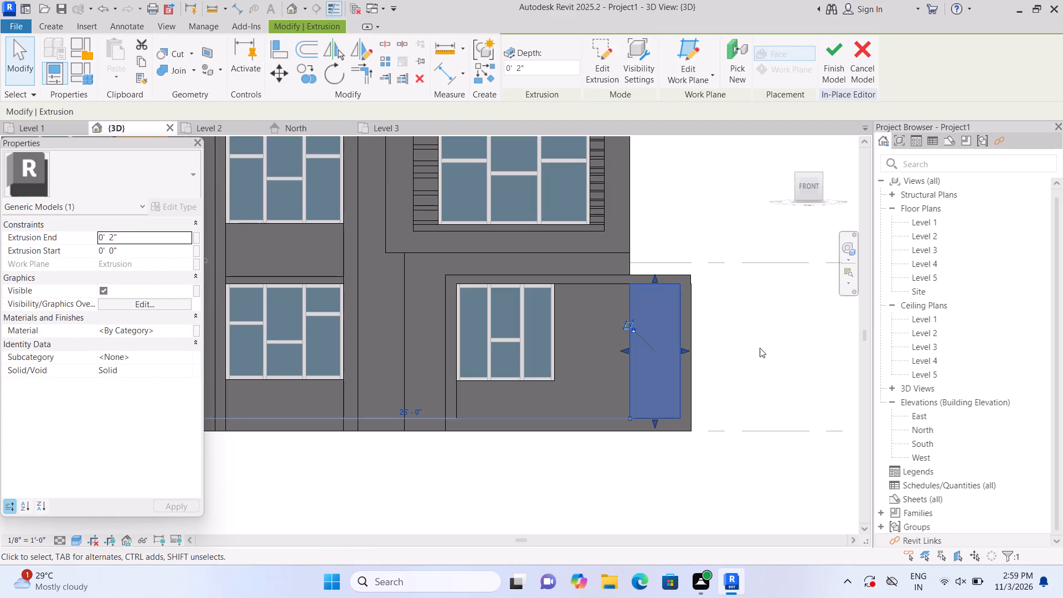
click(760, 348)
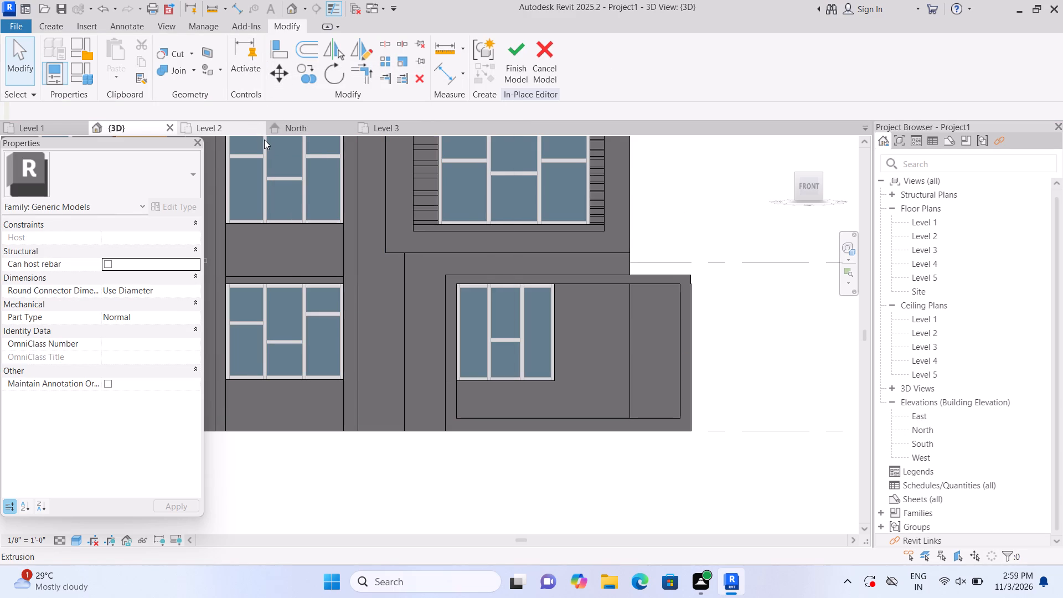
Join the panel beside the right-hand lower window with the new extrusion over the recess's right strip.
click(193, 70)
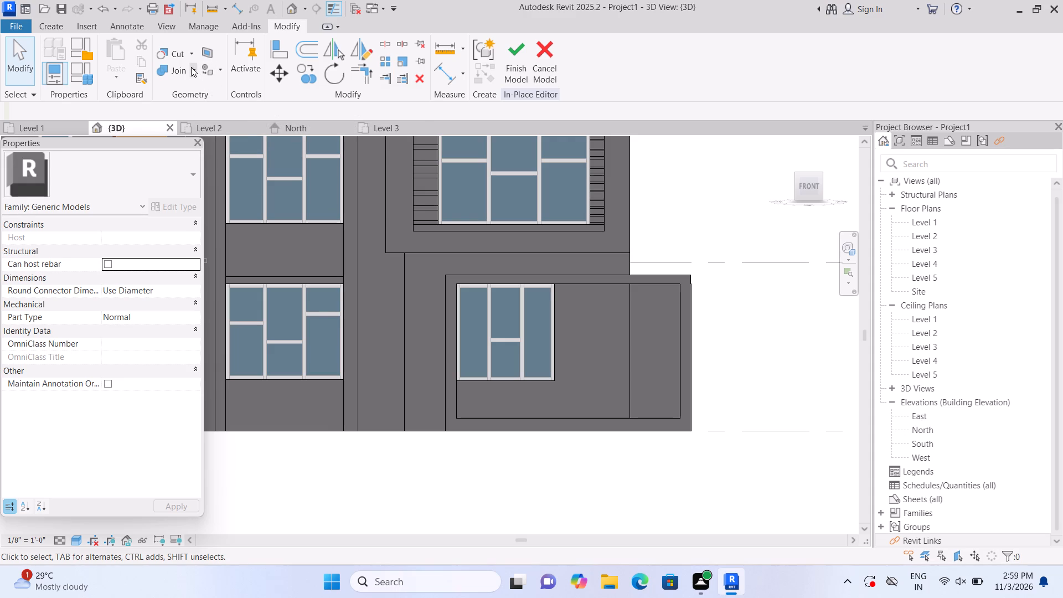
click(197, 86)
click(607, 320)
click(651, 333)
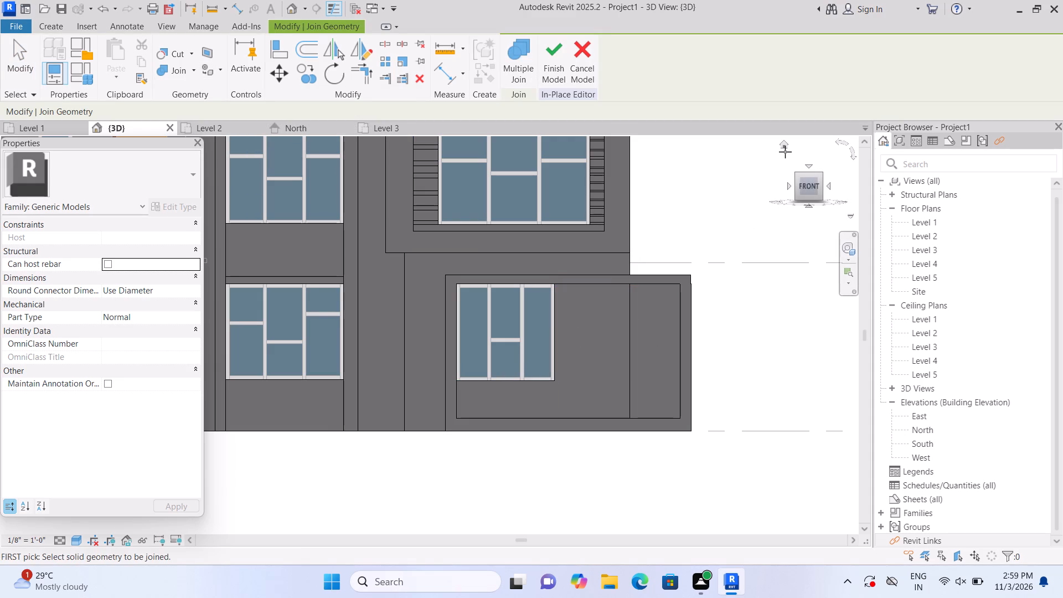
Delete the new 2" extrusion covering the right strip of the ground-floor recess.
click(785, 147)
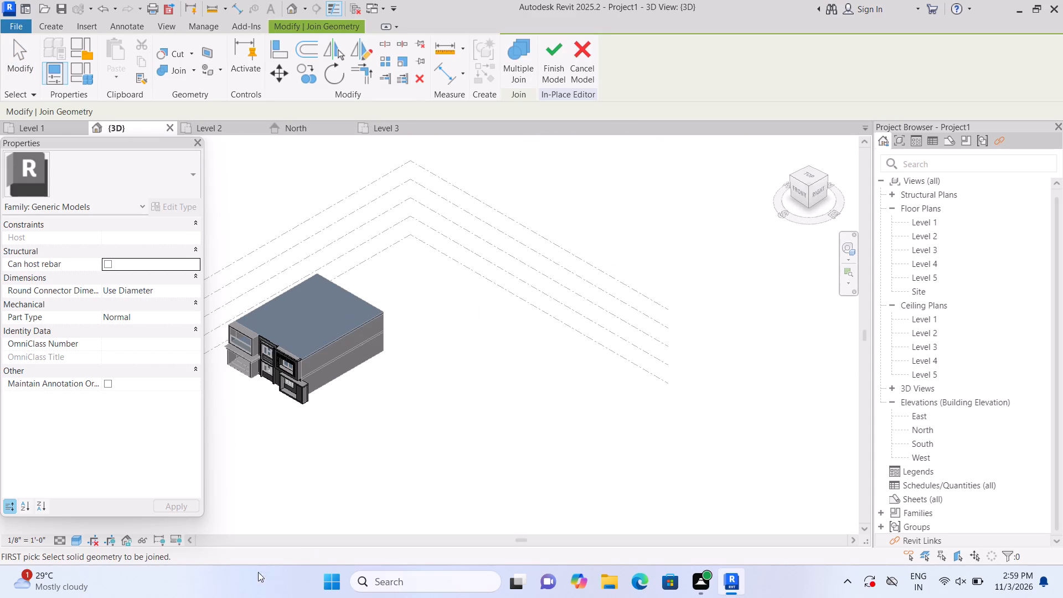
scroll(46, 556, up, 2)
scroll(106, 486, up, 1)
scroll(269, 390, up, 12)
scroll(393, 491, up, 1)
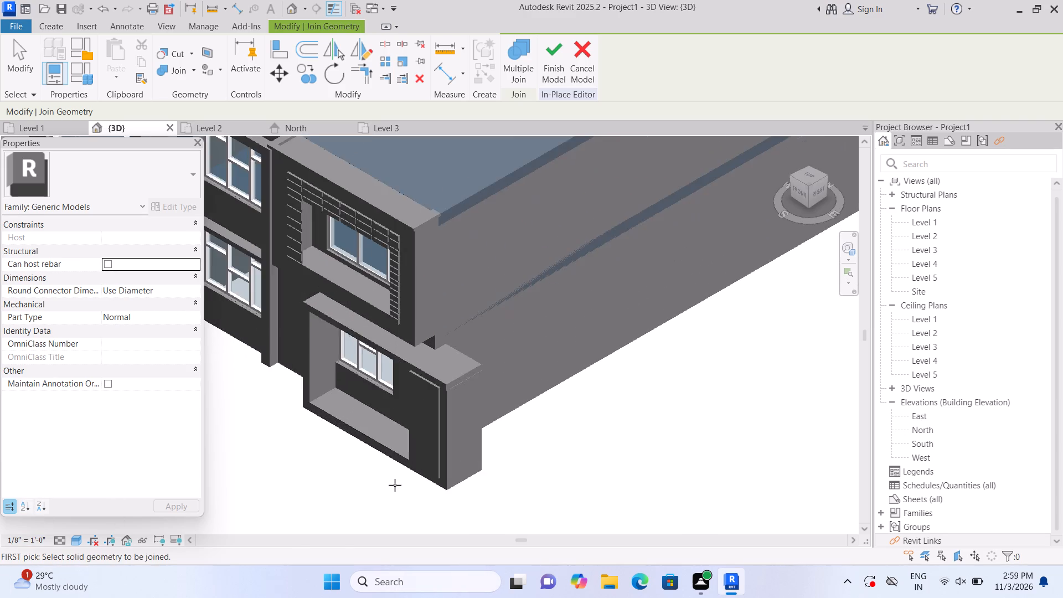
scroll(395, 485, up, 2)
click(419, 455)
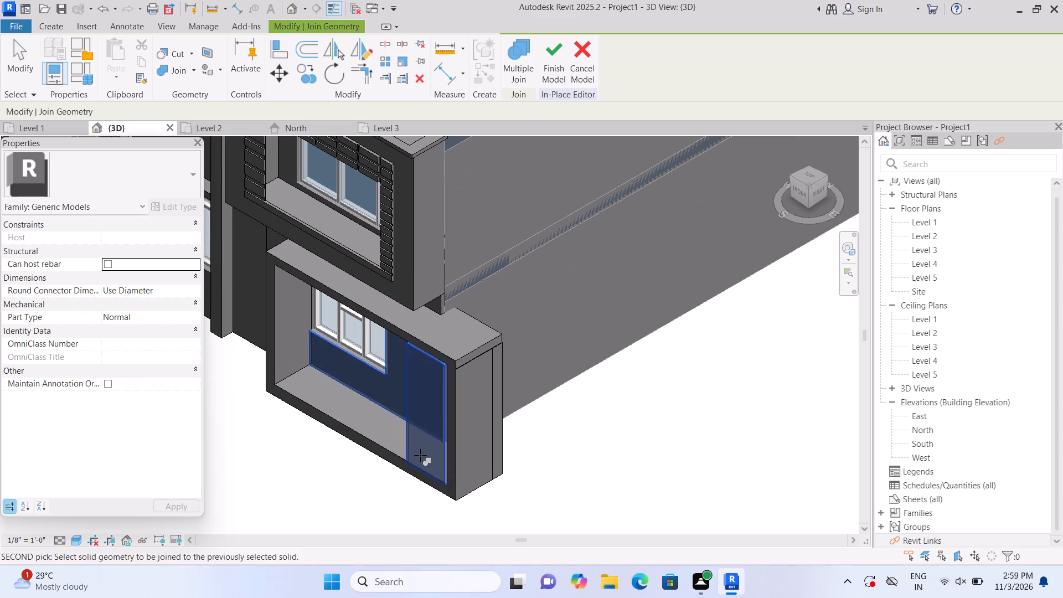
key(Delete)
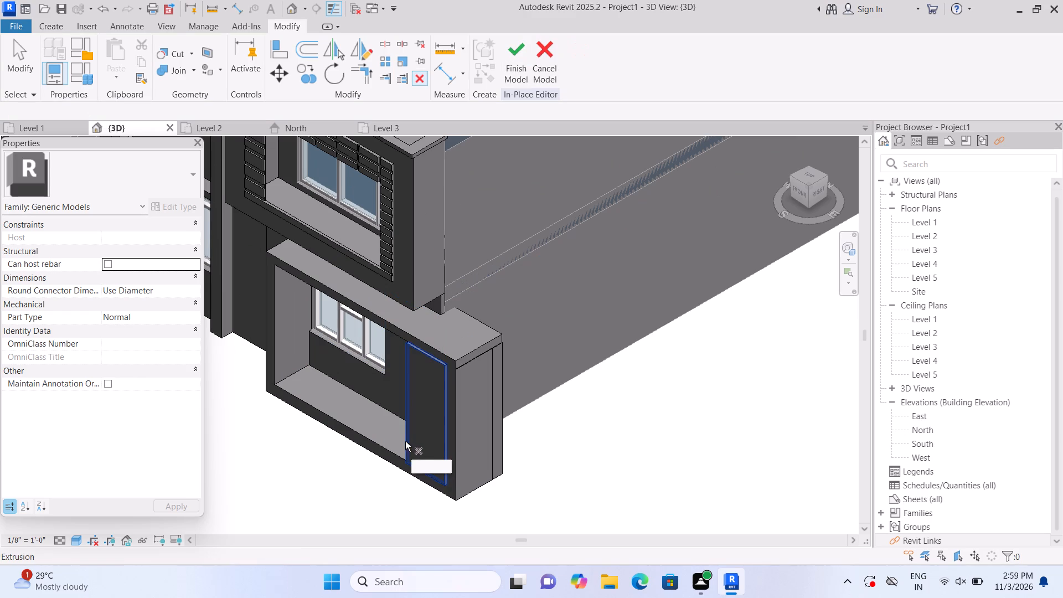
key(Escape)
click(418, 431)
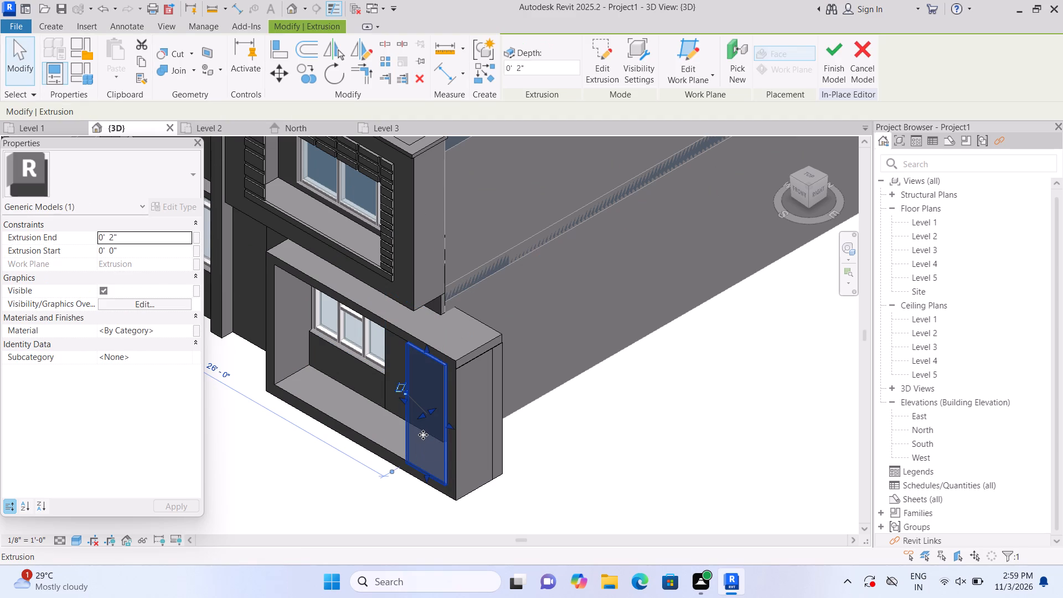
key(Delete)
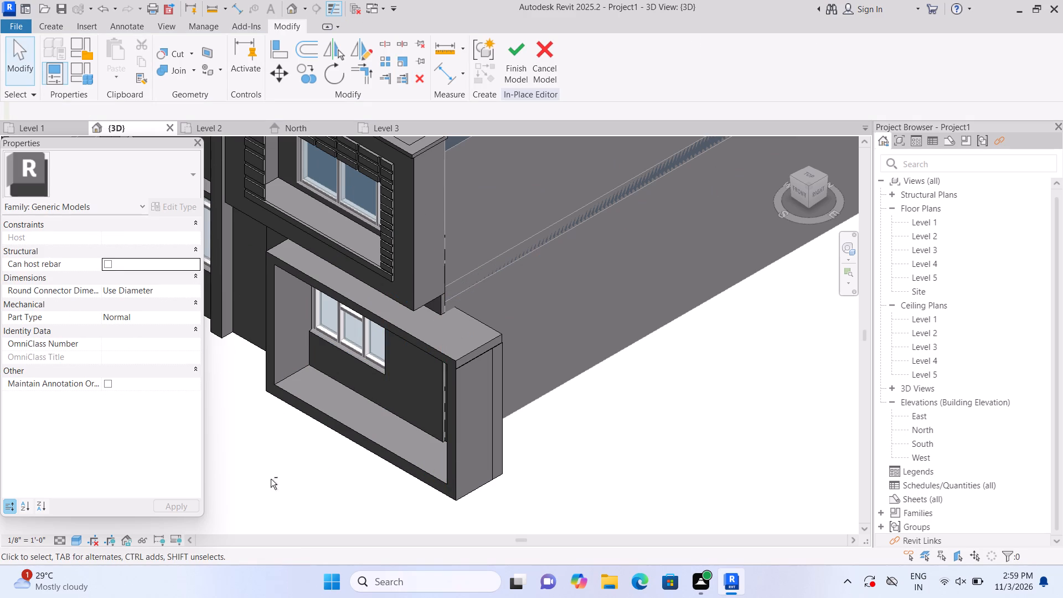
Examine the front facade from several angles, focusing on the ground-floor frame's recess and the grooved upper panel.
shift+middle_drag(274, 484, 389, 490)
shift+scroll(389, 490, up, 1)
middle_drag(375, 473, 209, 26)
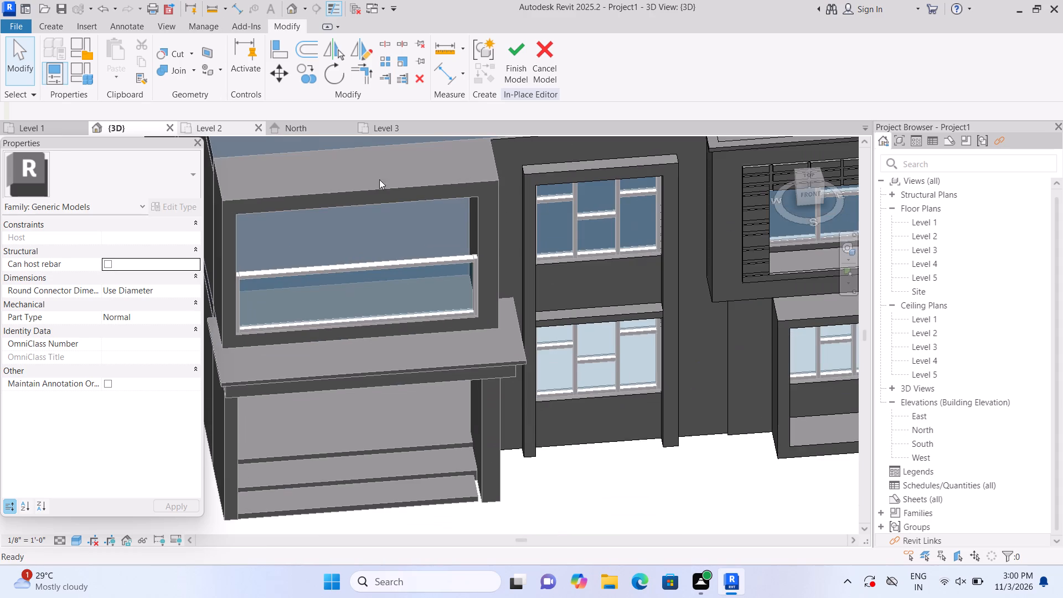
middle_drag(455, 216, 167, 221)
middle_drag(605, 411, 587, 407)
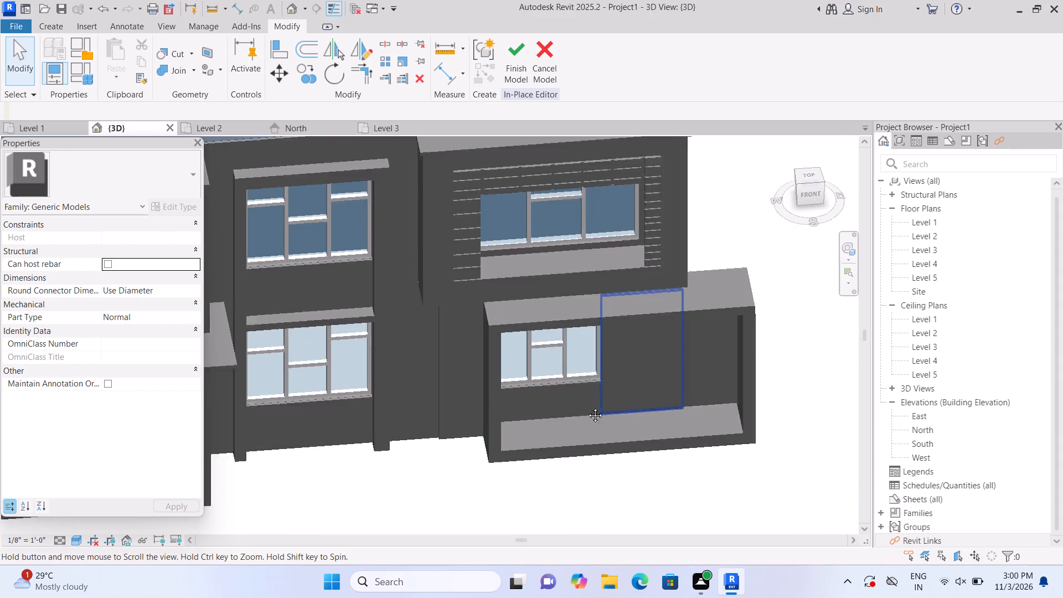
middle_drag(587, 407, 434, 391)
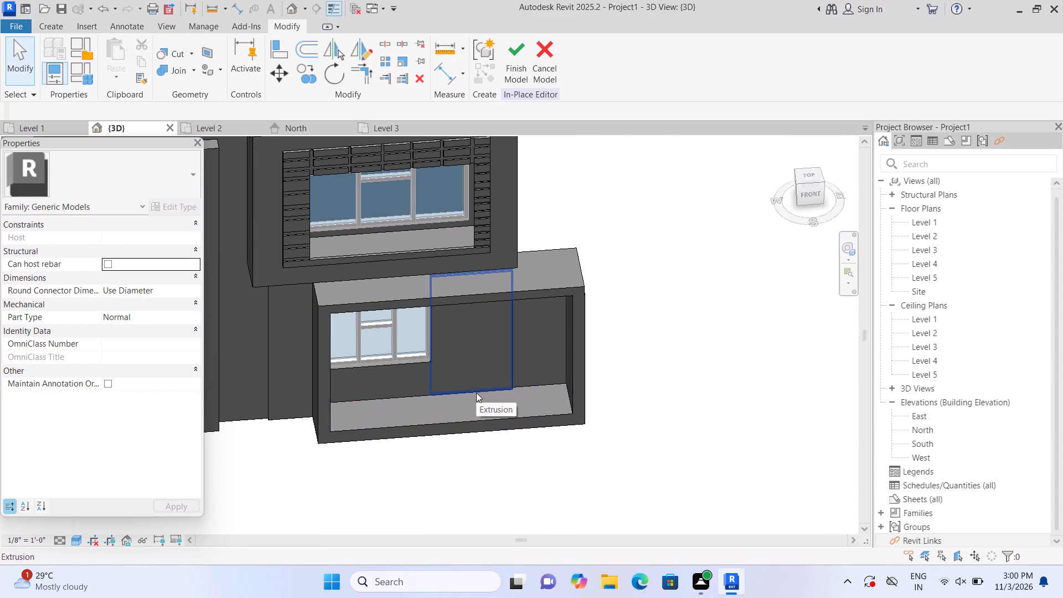
shift+middle_drag(475, 392, 469, 377)
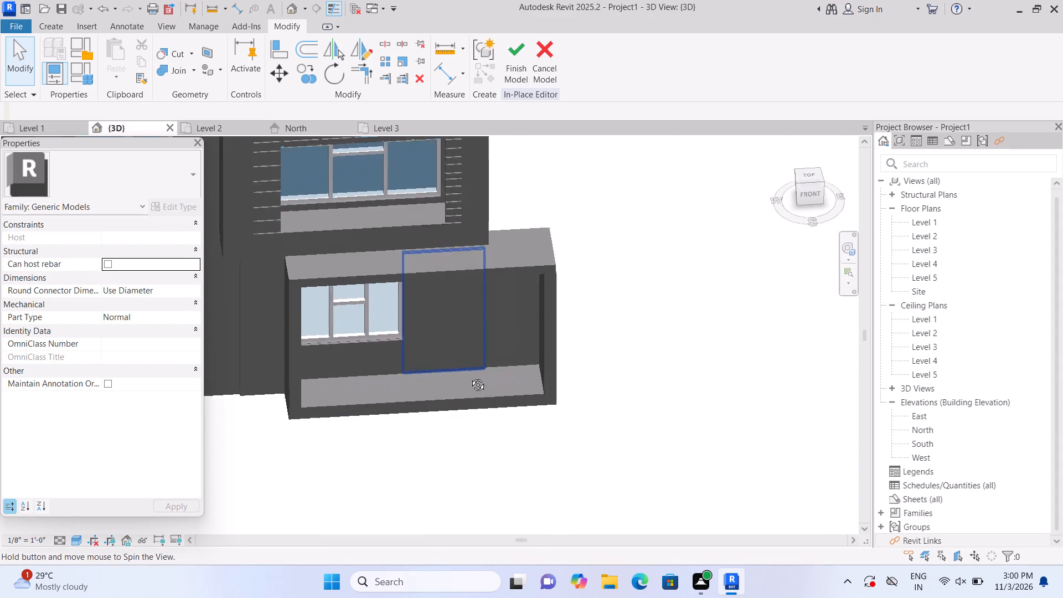
shift+middle_drag(469, 377, 463, 343)
middle_drag(403, 255, 527, 455)
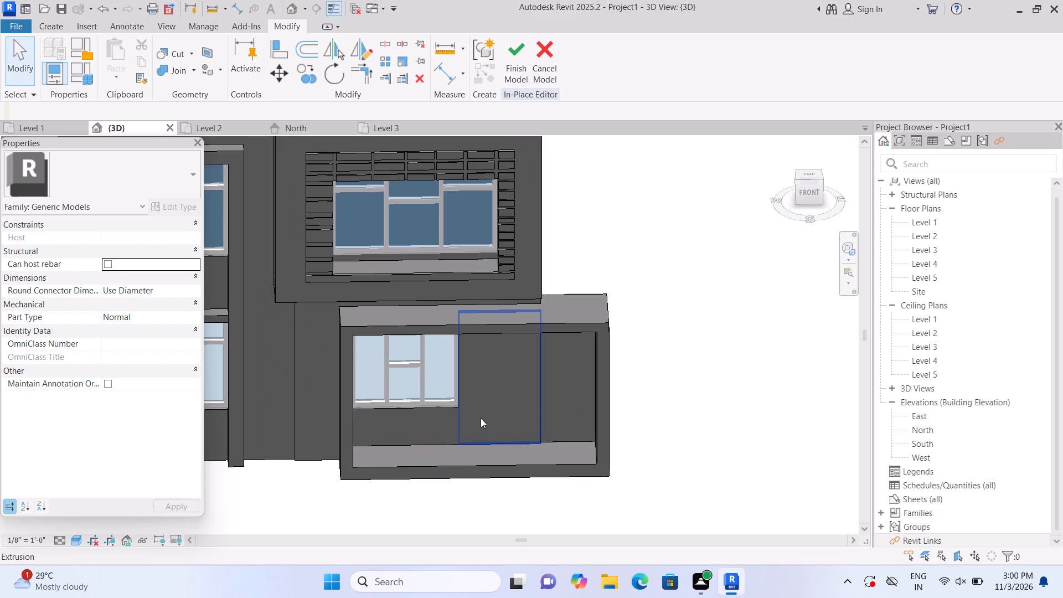
shift+middle_drag(479, 411, 481, 317)
middle_drag(471, 220, 494, 338)
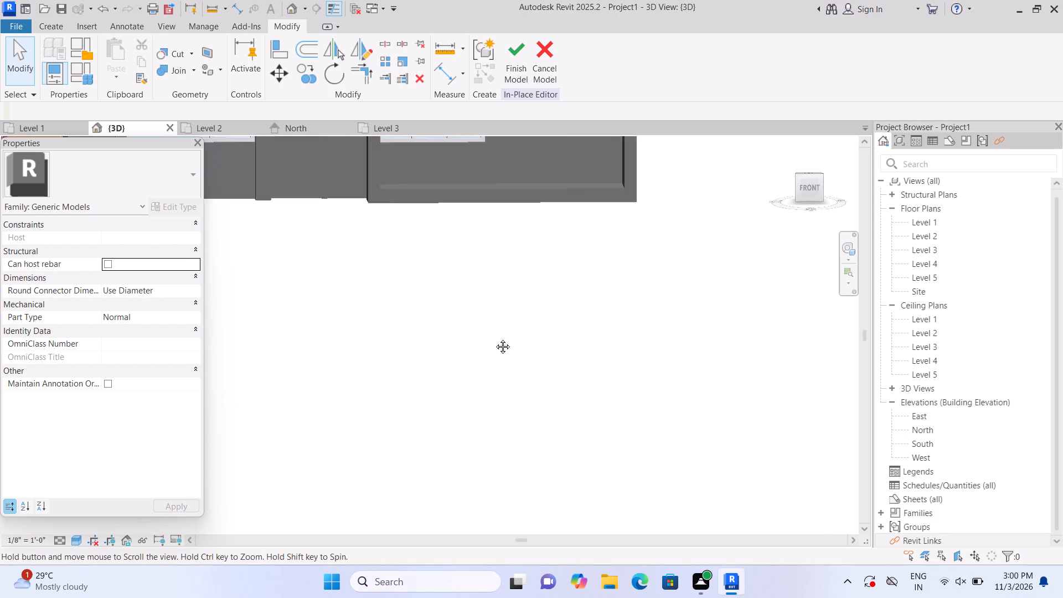
middle_drag(494, 338, 529, 521)
middle_drag(509, 383, 521, 493)
middle_click(520, 495)
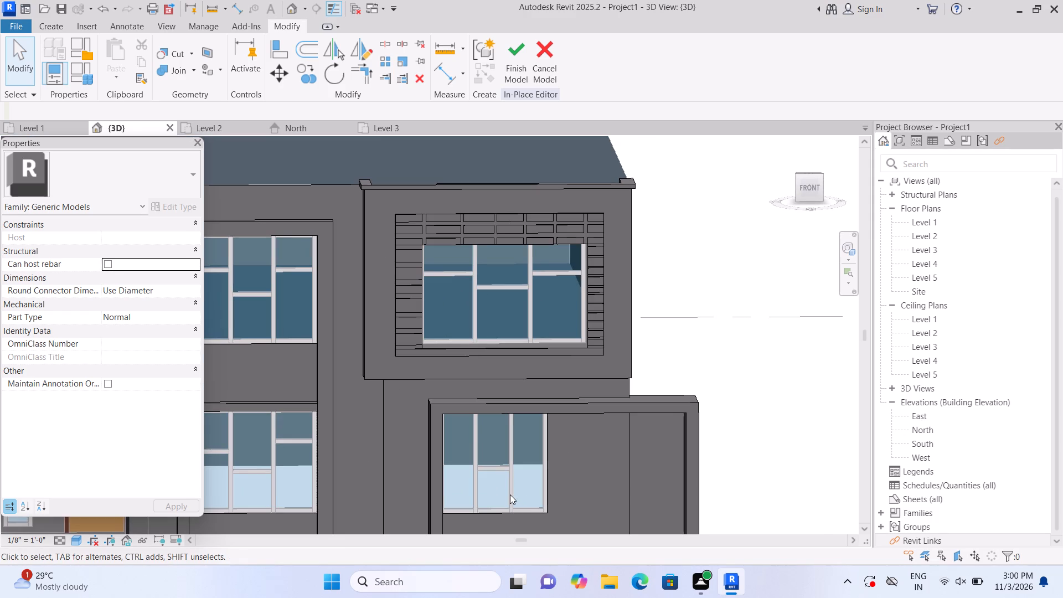
Extrude a 2" solid from a rectangle about 3' 6" by 8' over the ground-floor recess's right strip, using the strip's face as work plane.
shift+middle_drag(510, 494, 516, 435)
middle_drag(515, 324, 505, 520)
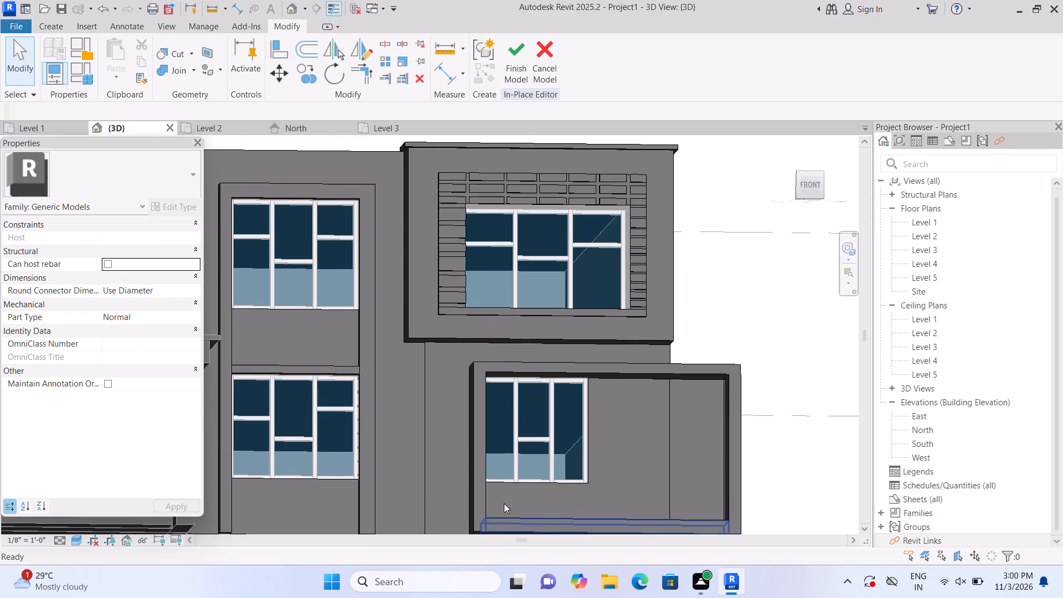
scroll(502, 425, up, 1)
scroll(527, 428, down, 1)
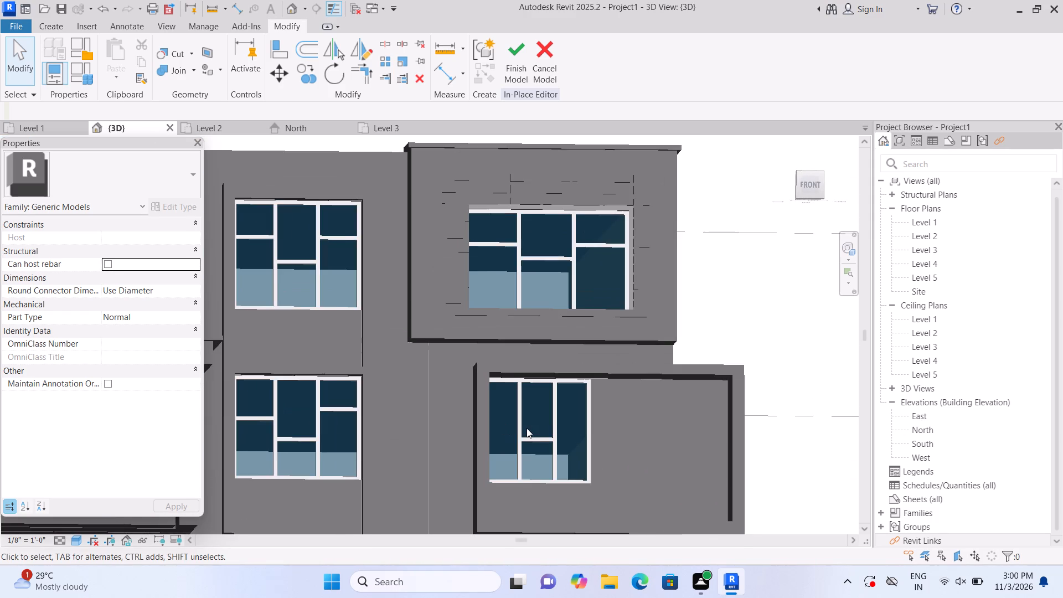
middle_drag(555, 455, 281, 440)
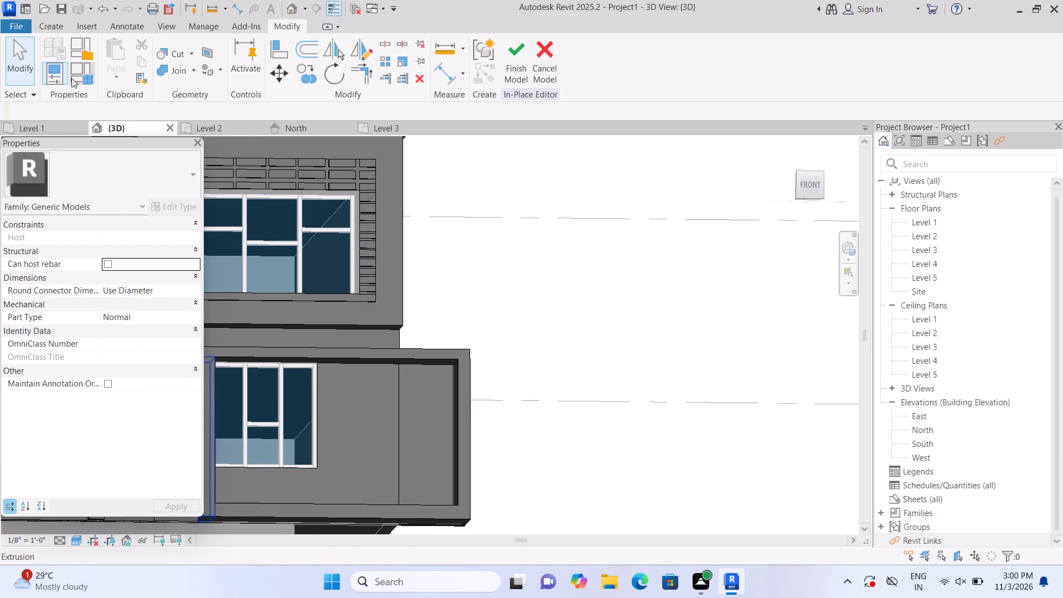
click(43, 21)
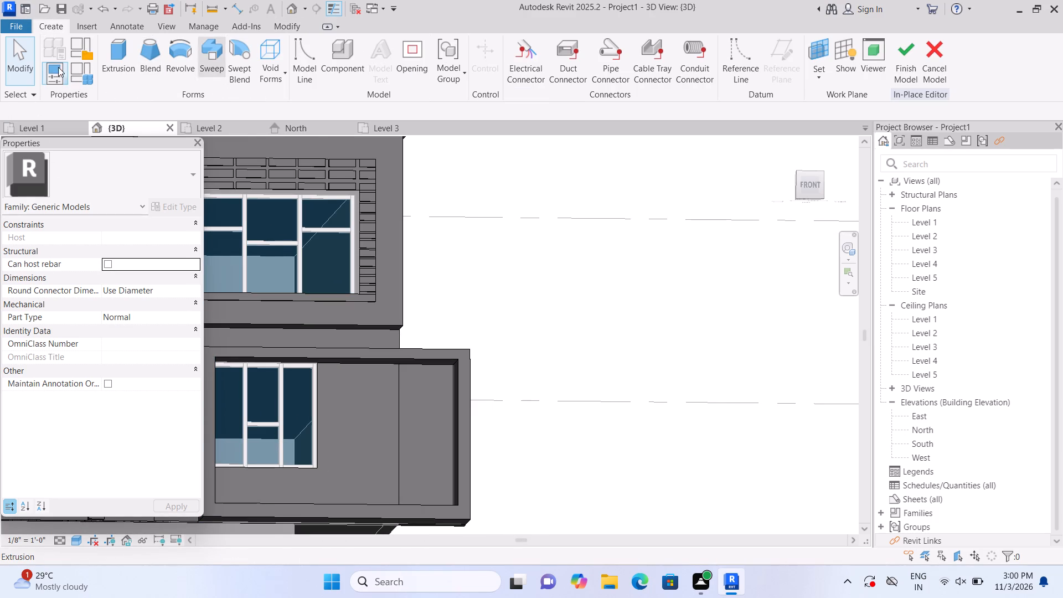
click(116, 65)
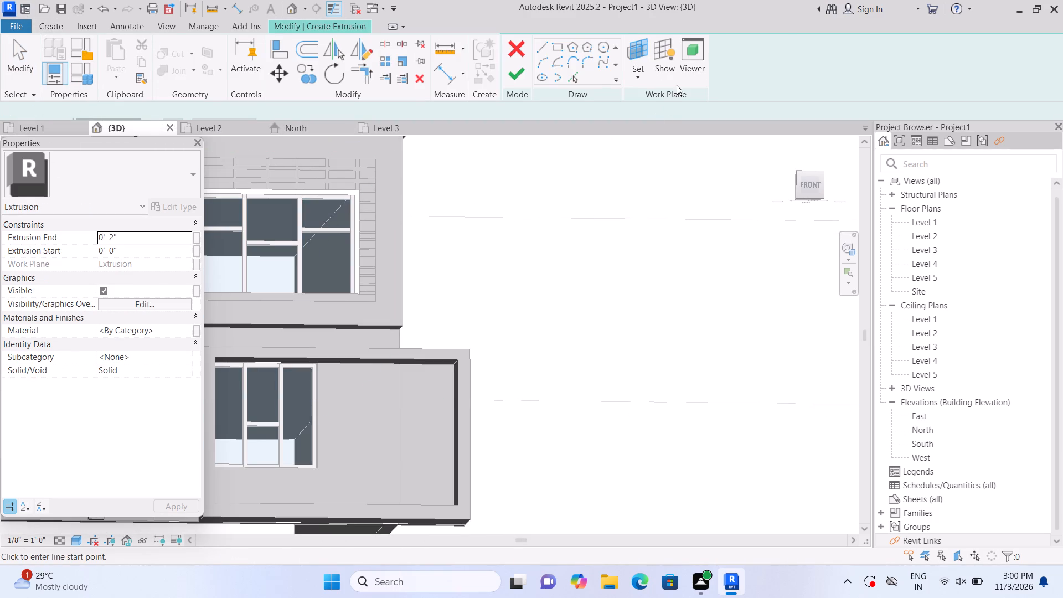
click(727, 78)
click(736, 137)
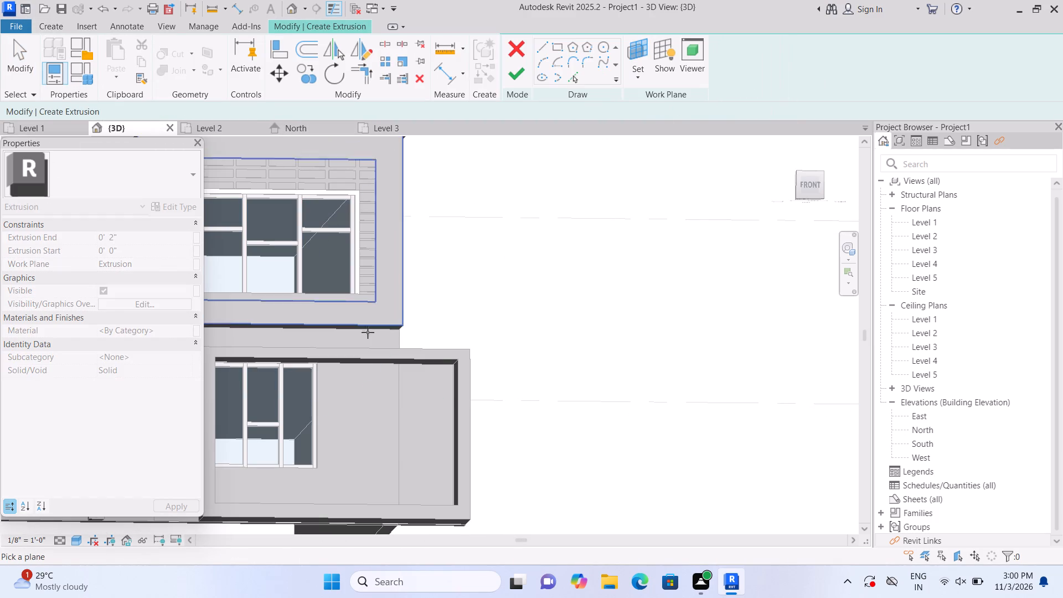
scroll(420, 403, up, 1)
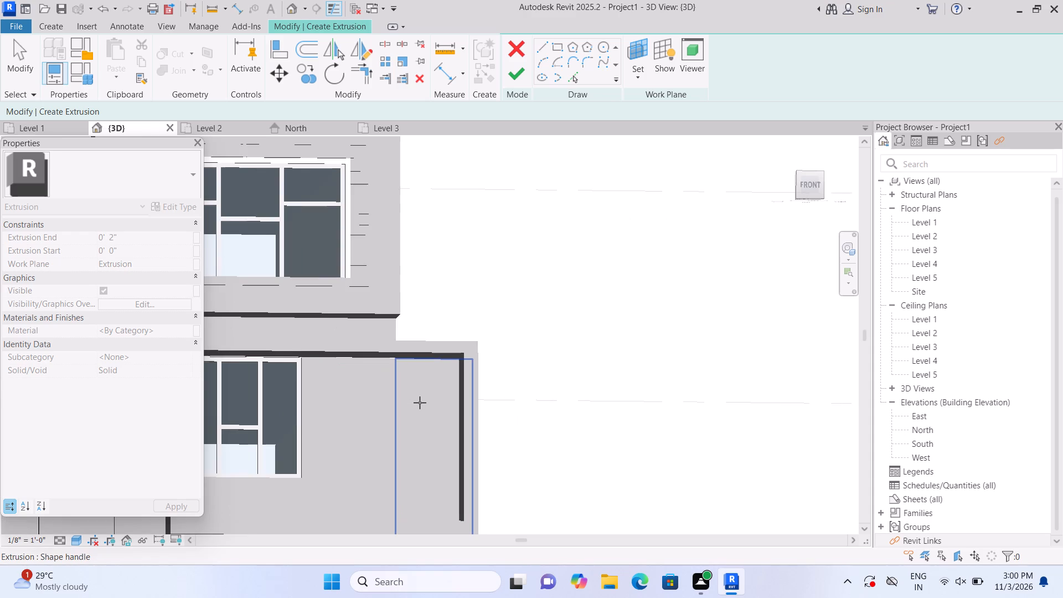
click(420, 403)
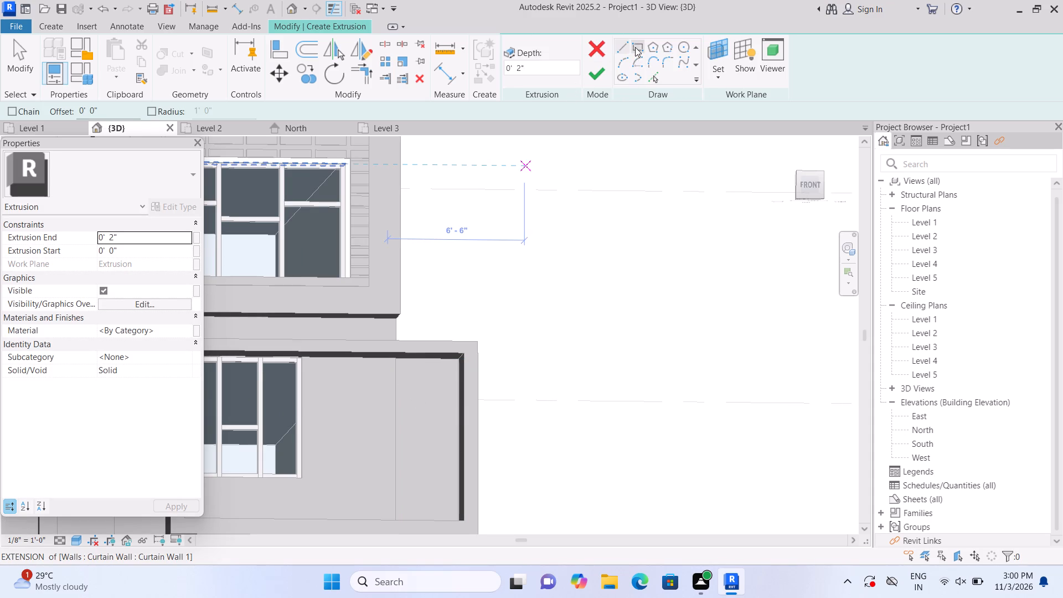
click(636, 47)
middle_drag(426, 380, 430, 289)
scroll(426, 380, up, 1)
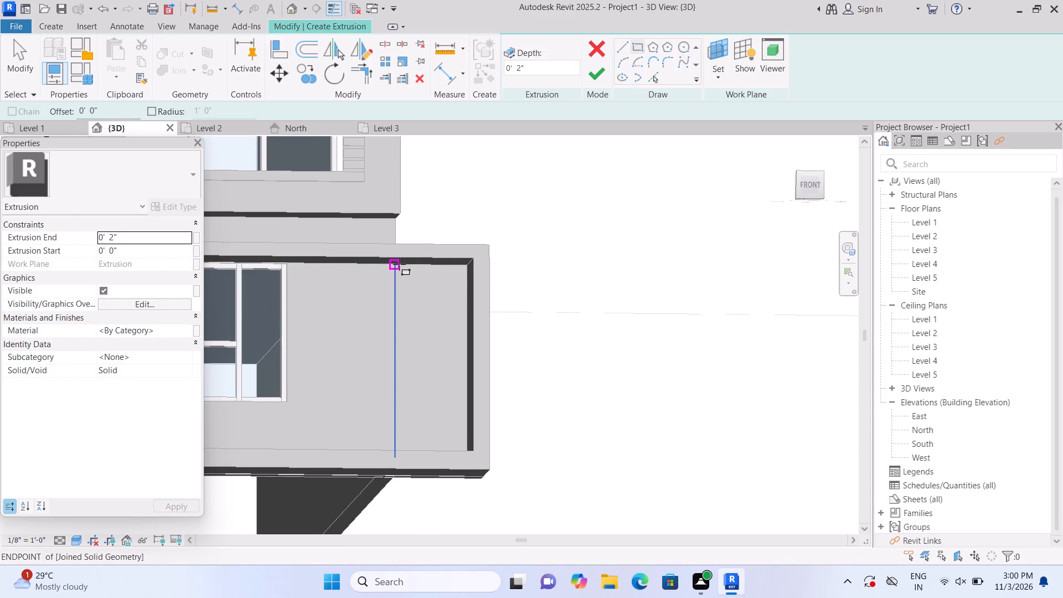
click(399, 265)
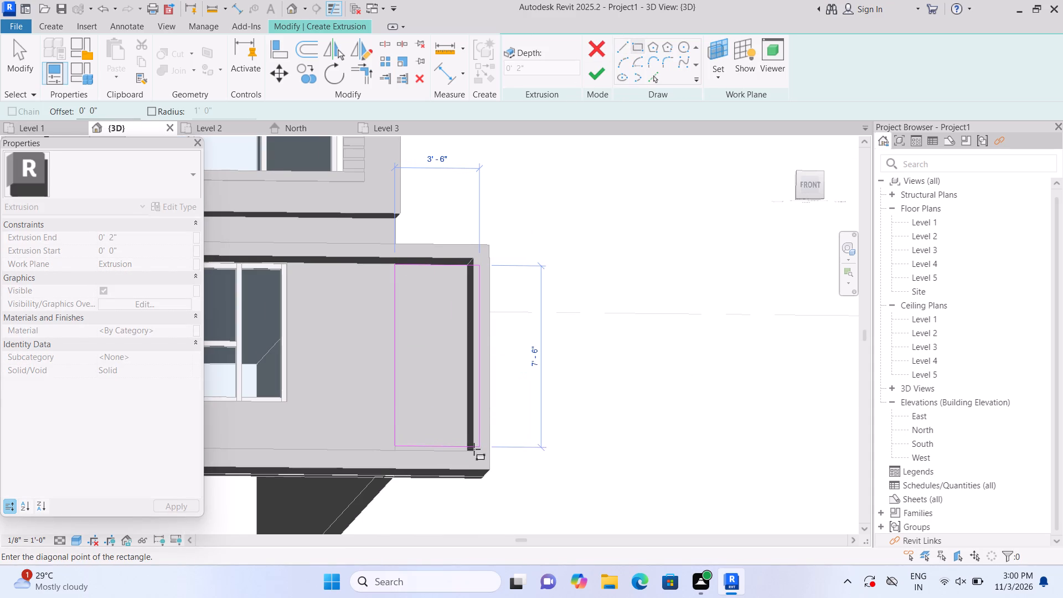
click(477, 454)
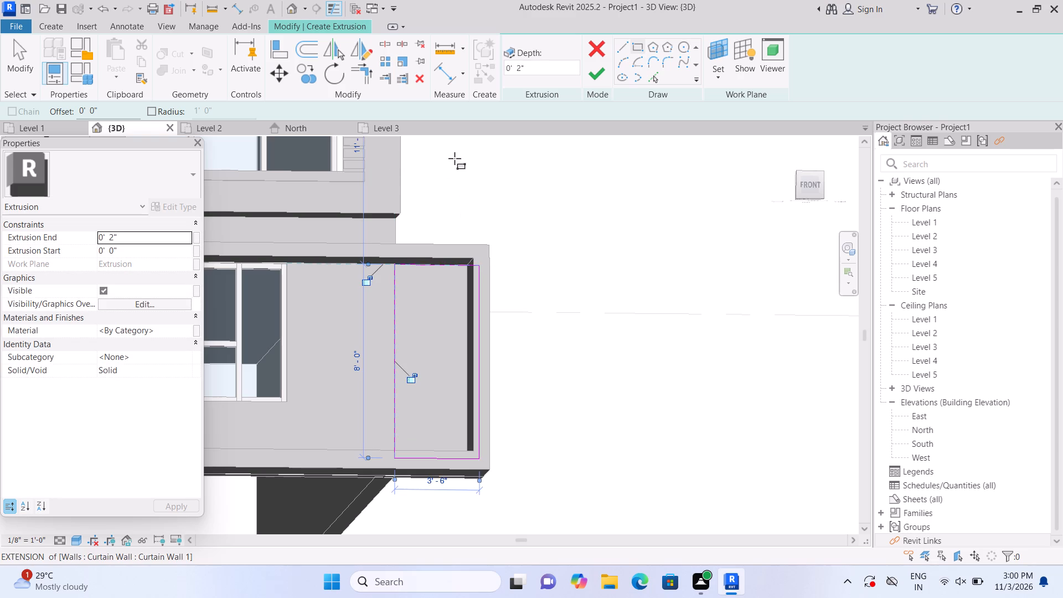
click(602, 74)
click(580, 250)
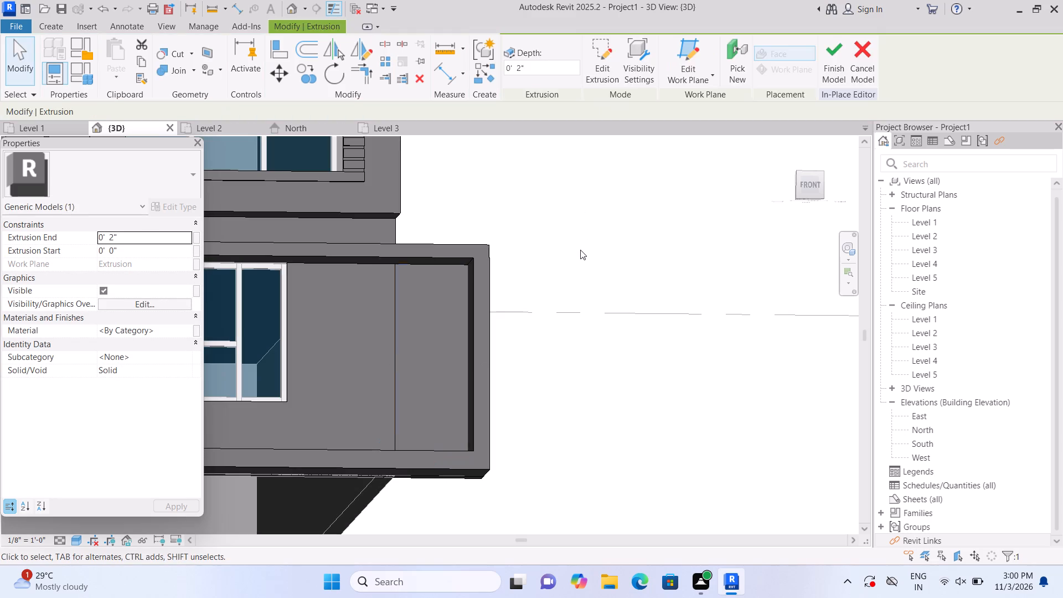
Join the new right-strip extrusion with the panel around the right-hand lower window.
click(192, 63)
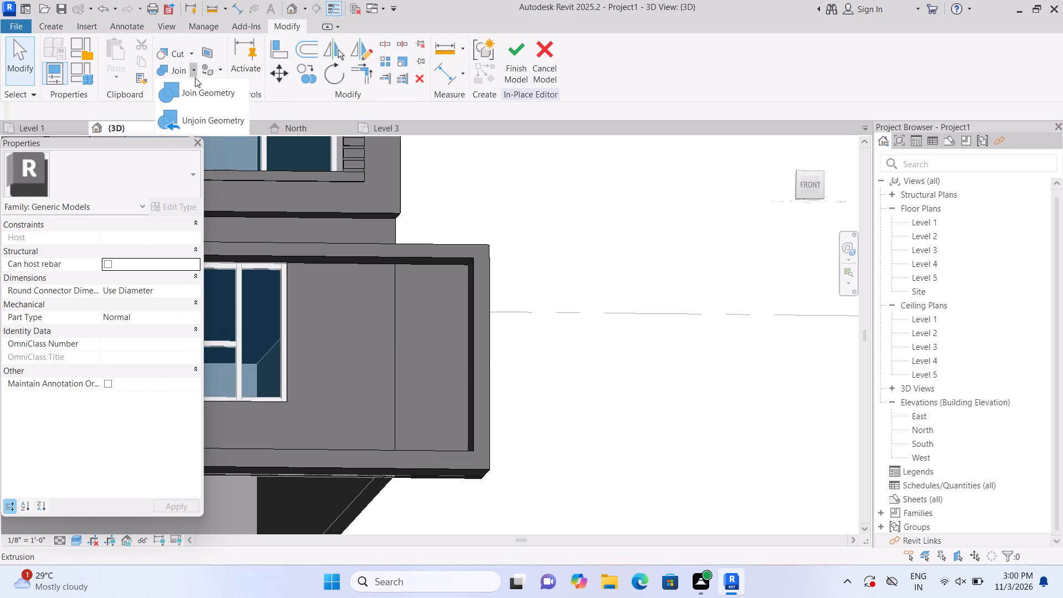
click(195, 88)
click(402, 313)
click(369, 315)
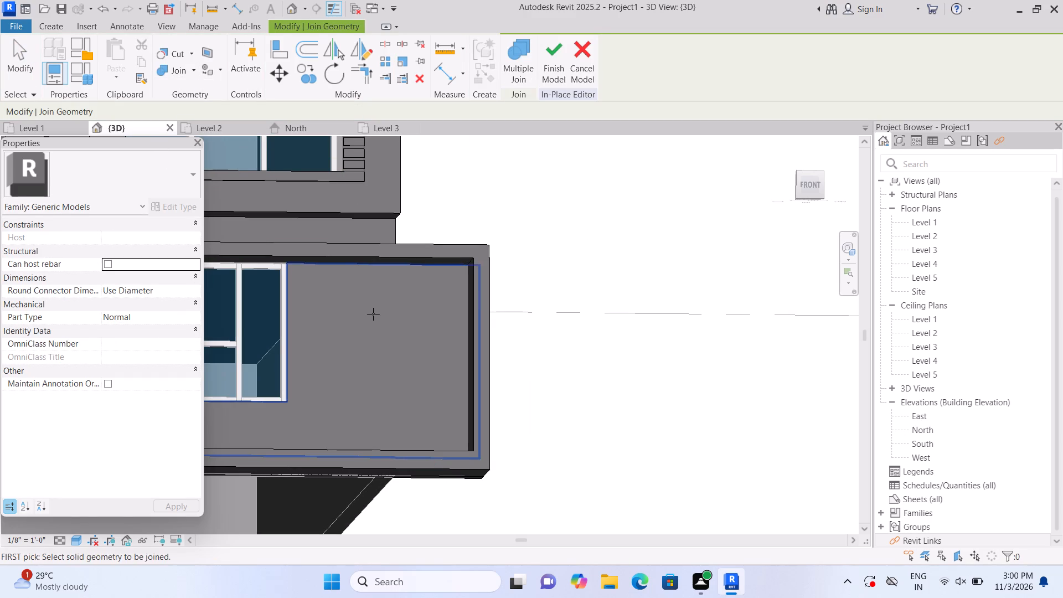
Examine the facade straight on from the front, focusing on the joined ground-floor recess and the grooved upper panel.
scroll(531, 236, down, 3)
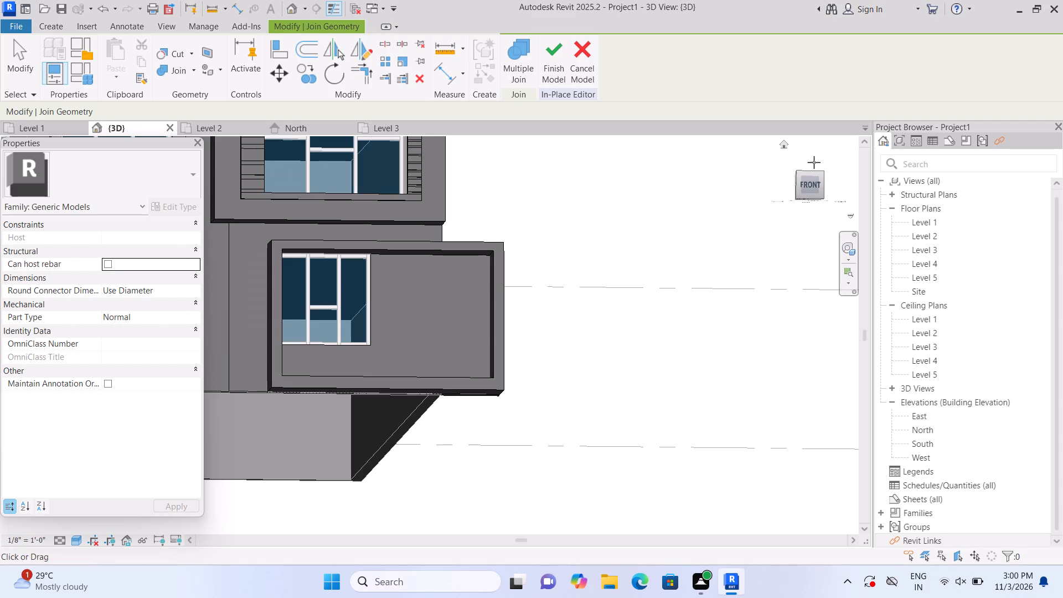
click(820, 185)
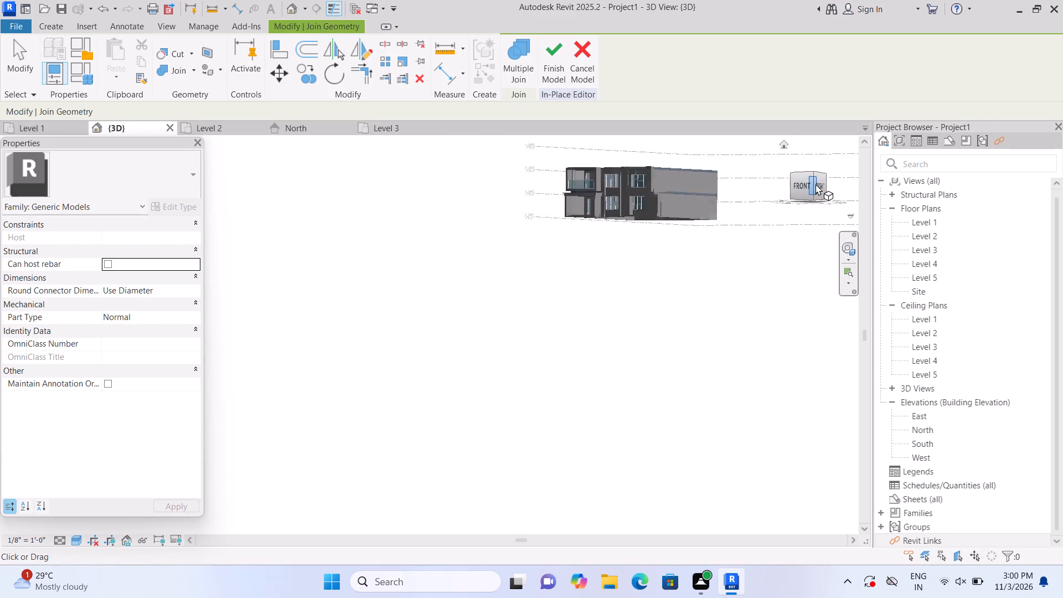
click(799, 186)
scroll(261, 370, up, 2)
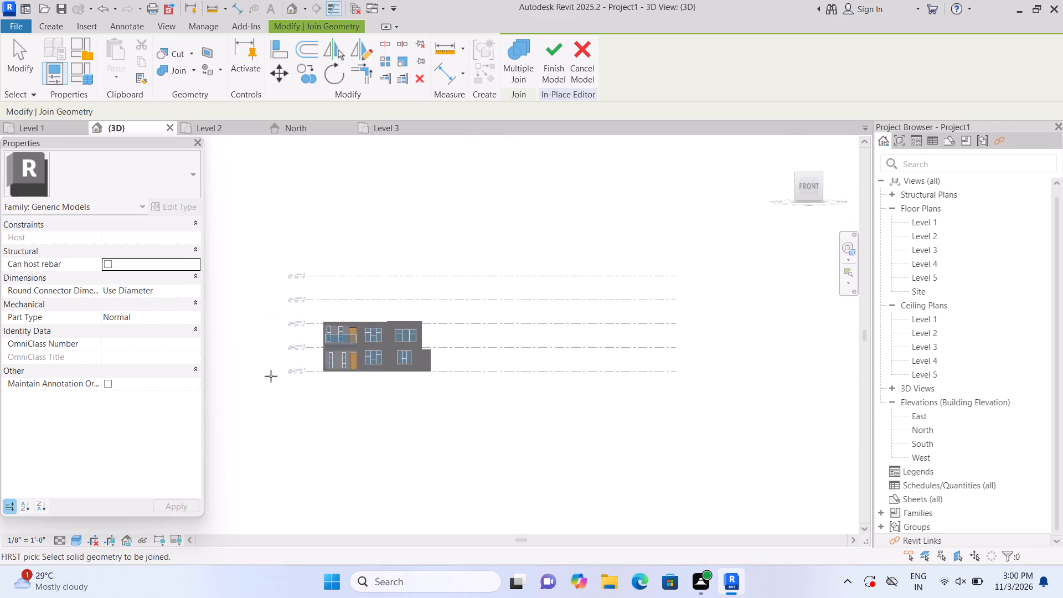
scroll(271, 376, up, 8)
scroll(553, 356, up, 4)
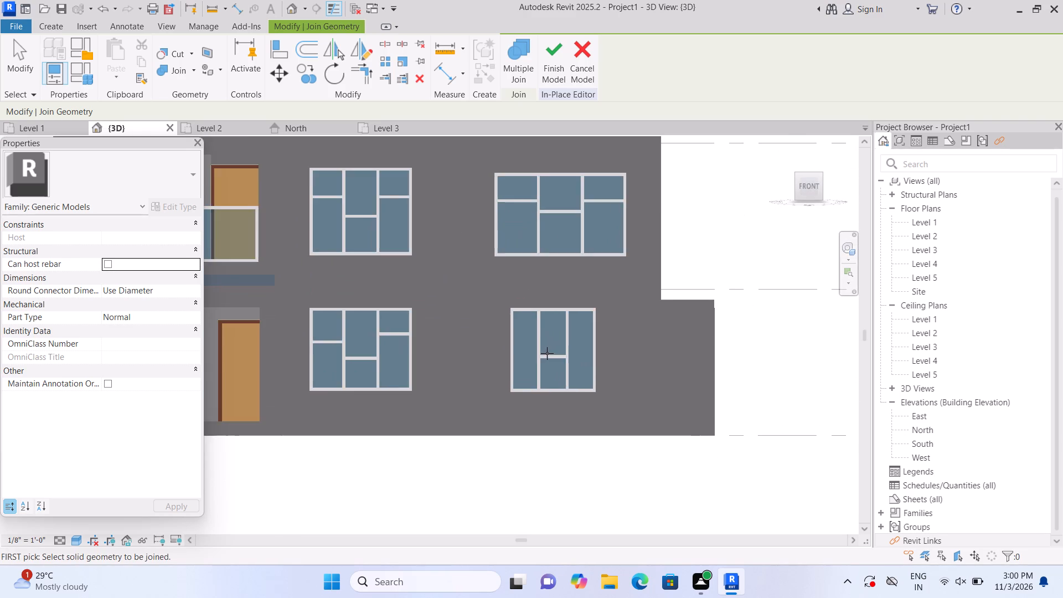
scroll(547, 353, up, 2)
middle_drag(523, 397, 495, 433)
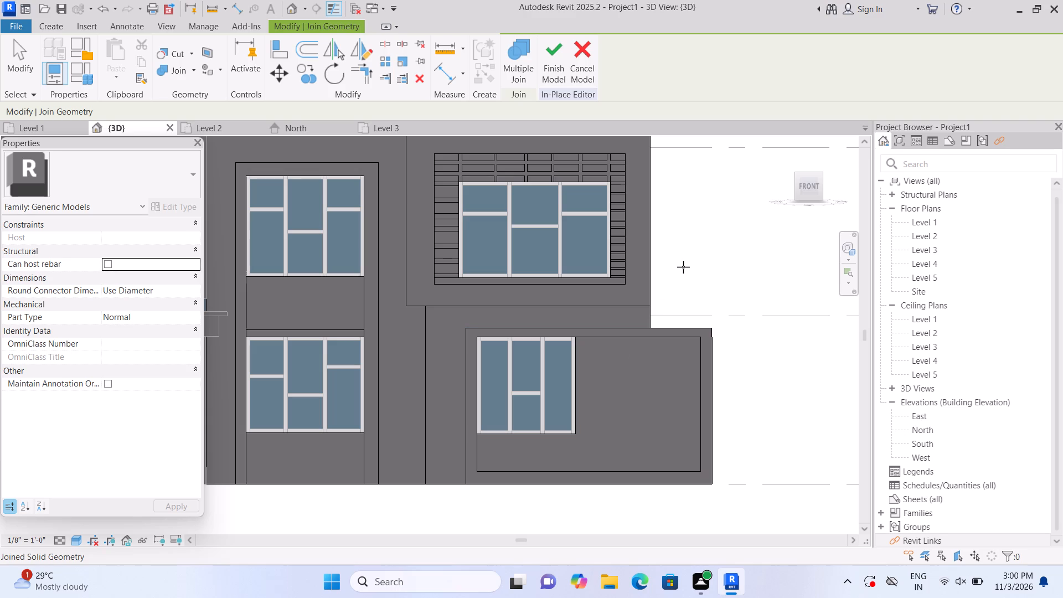
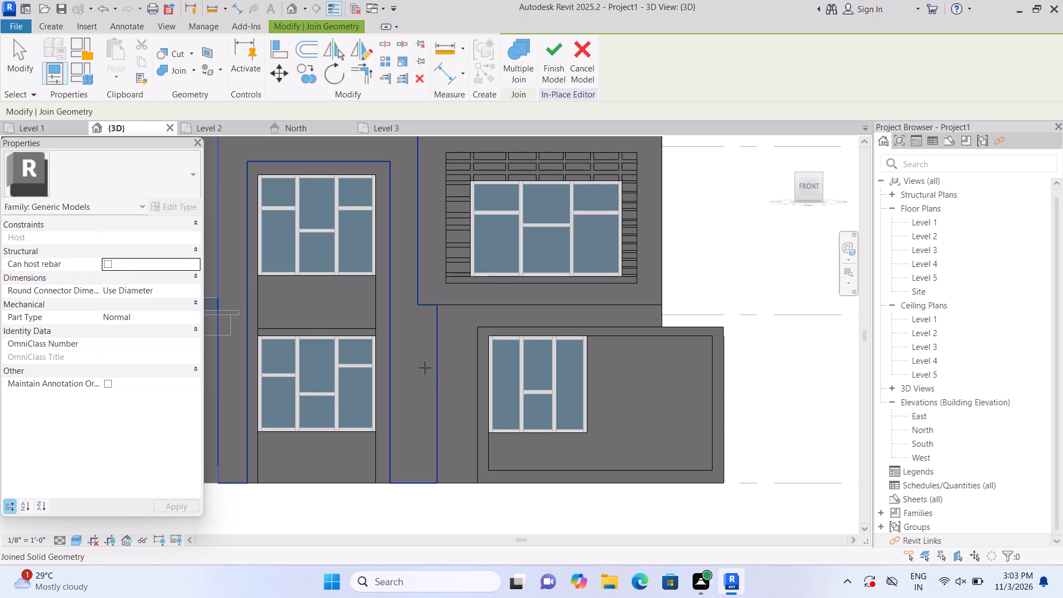
Start a void extrusion and set its work plane to the front face of the L-shaped panel around the ground-floor window.
middle_drag(426, 368, 334, 360)
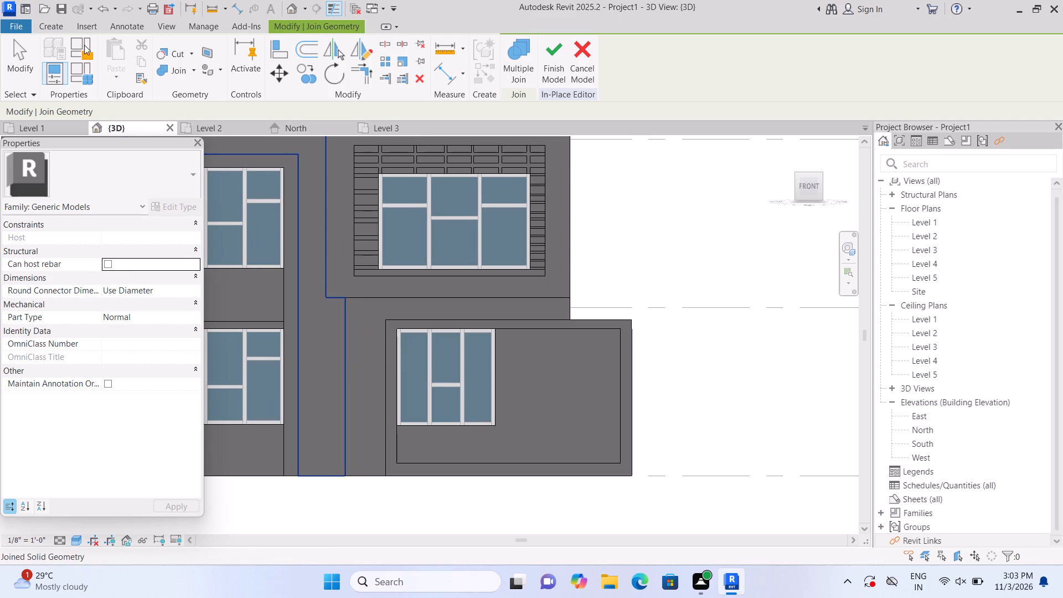
click(56, 22)
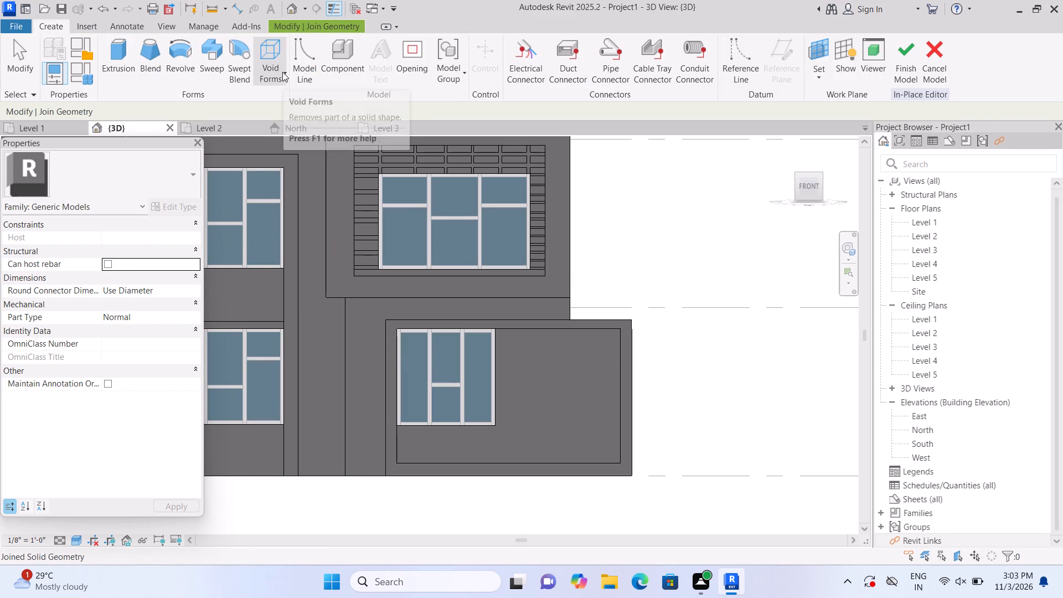
click(283, 73)
click(290, 95)
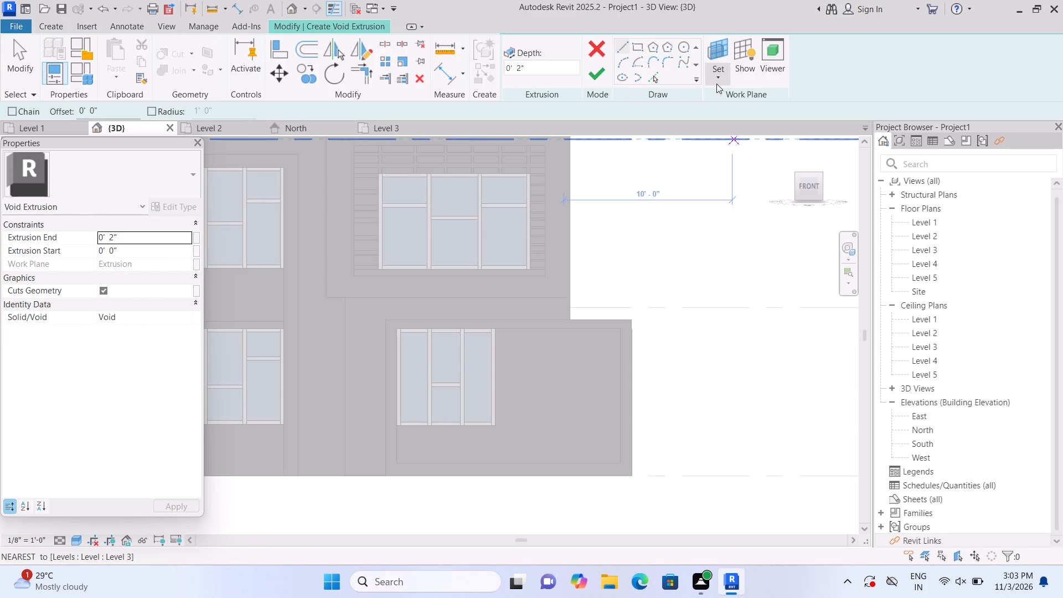
click(718, 83)
click(729, 126)
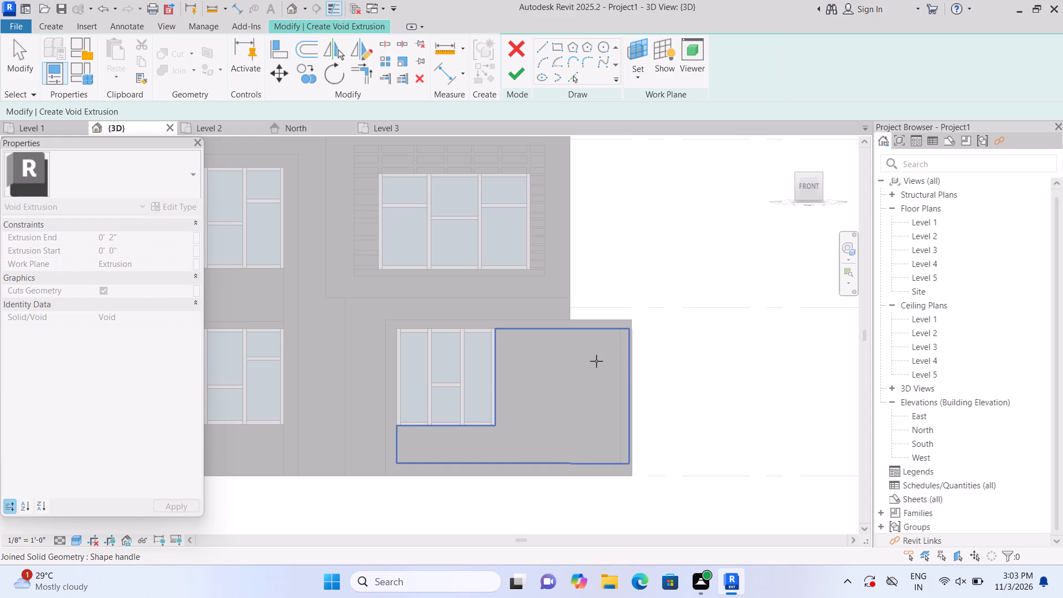
click(596, 361)
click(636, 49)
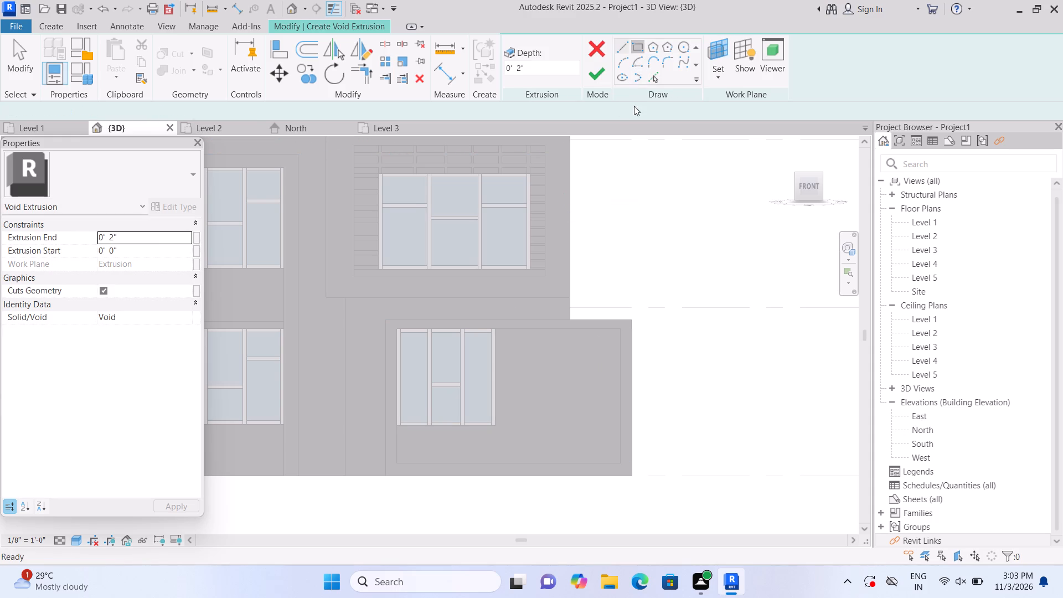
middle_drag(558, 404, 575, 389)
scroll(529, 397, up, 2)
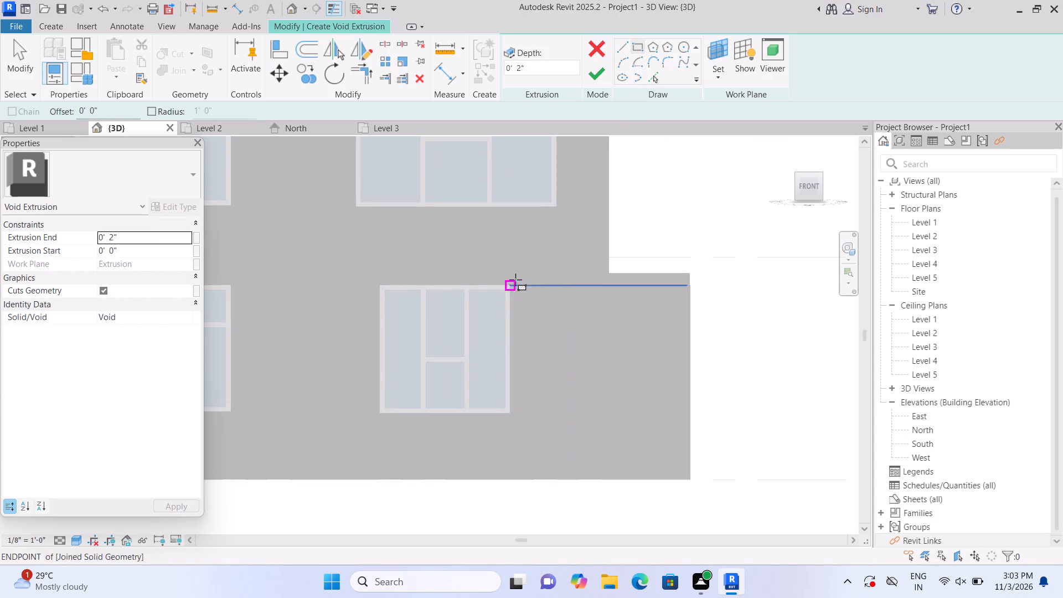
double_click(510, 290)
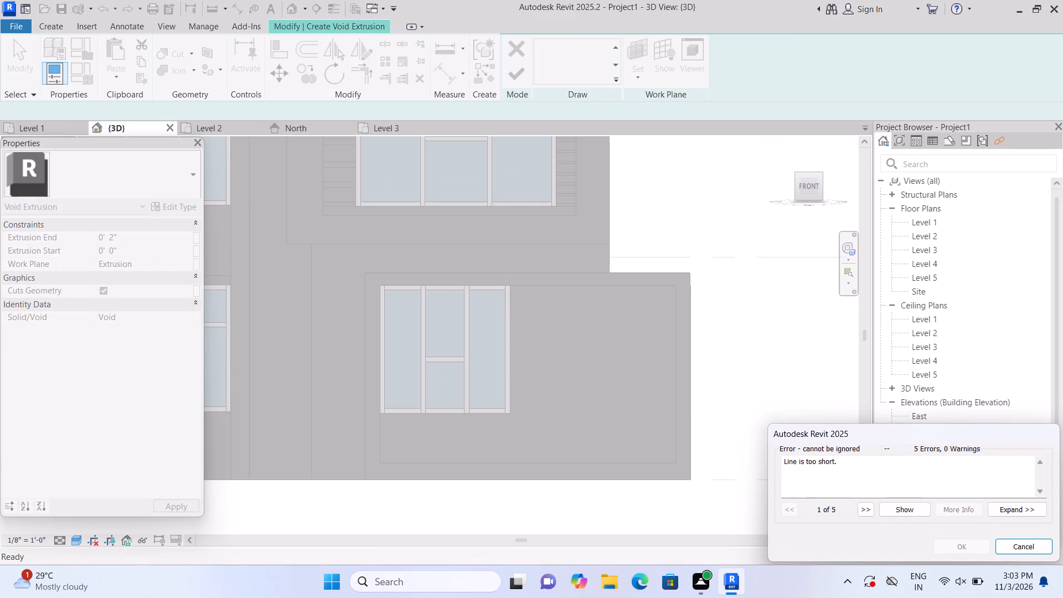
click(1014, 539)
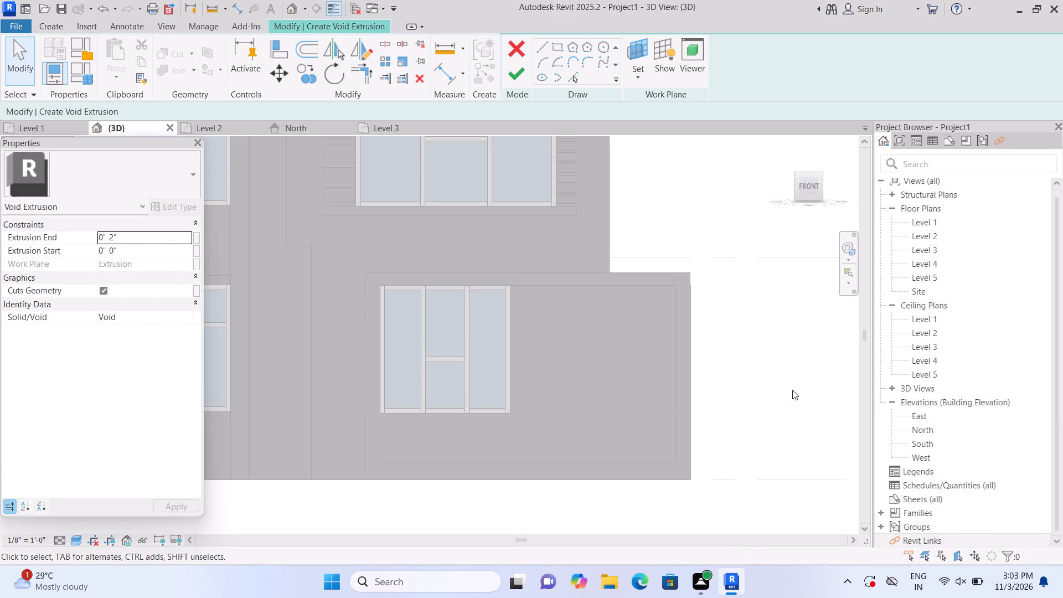
Sketch two thin horizontal rectangles about 7'-5" long from the window's side to the recessed panel's far edge, near the top.
click(557, 51)
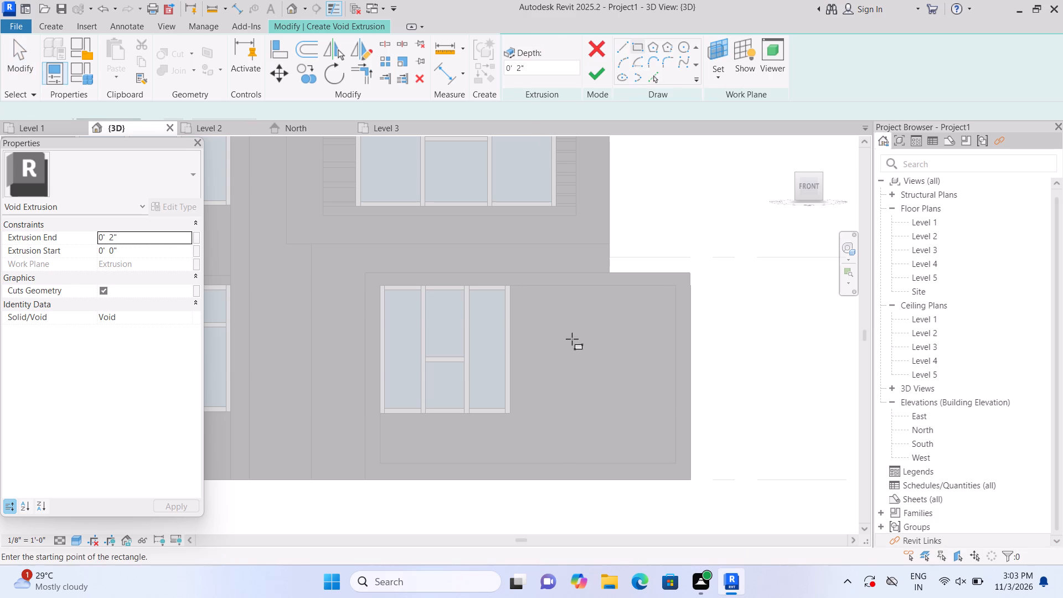
scroll(567, 339, up, 2)
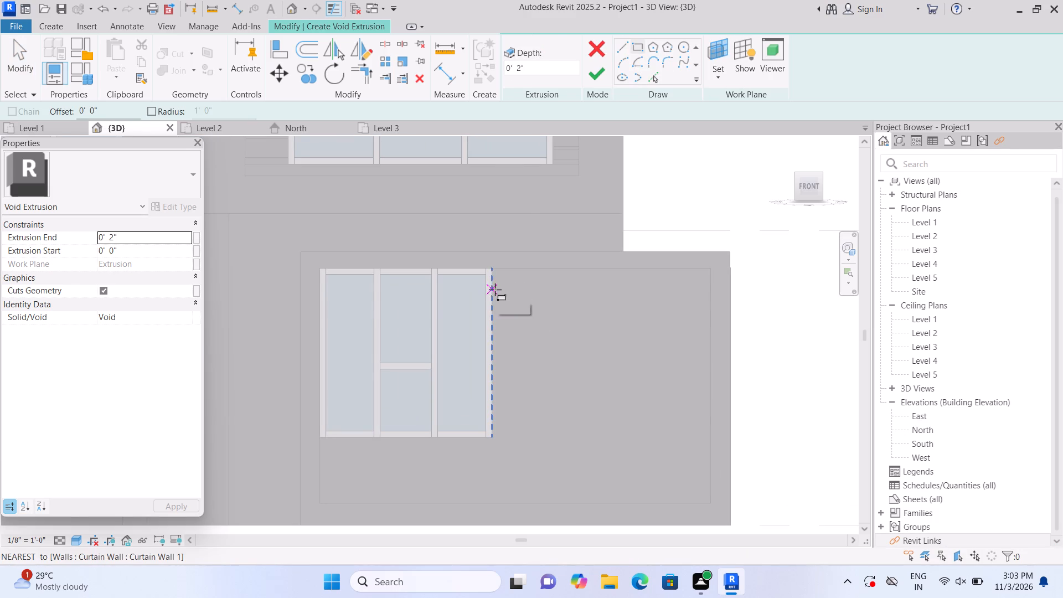
click(495, 290)
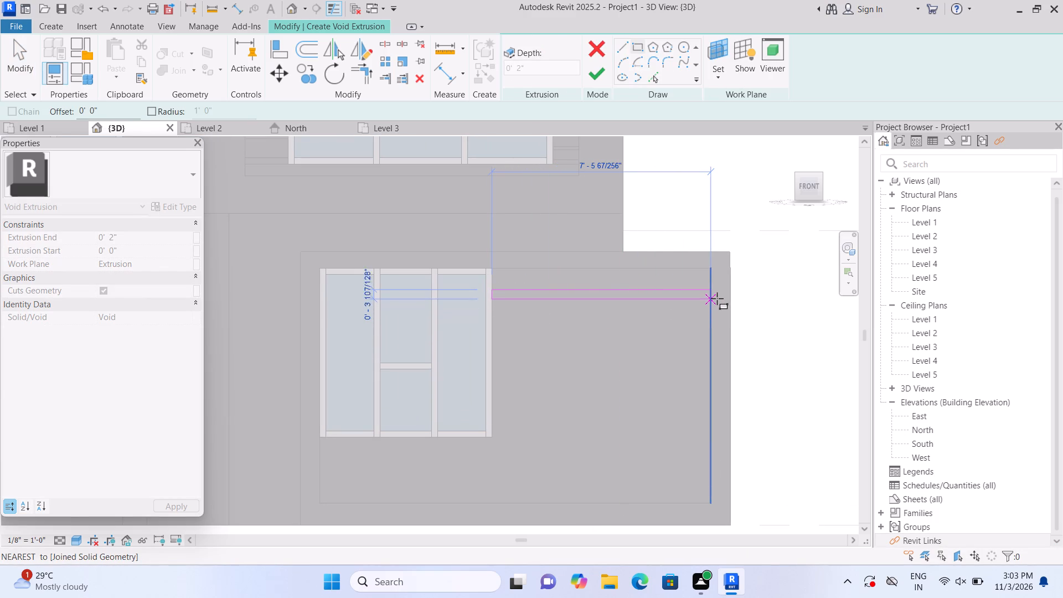
scroll(717, 296, up, 3)
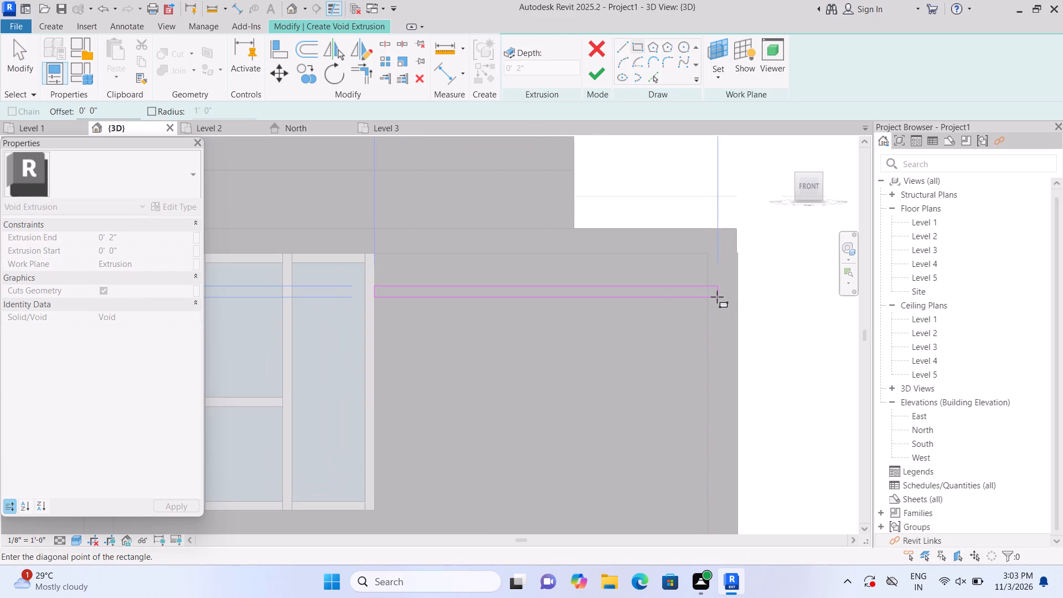
click(709, 293)
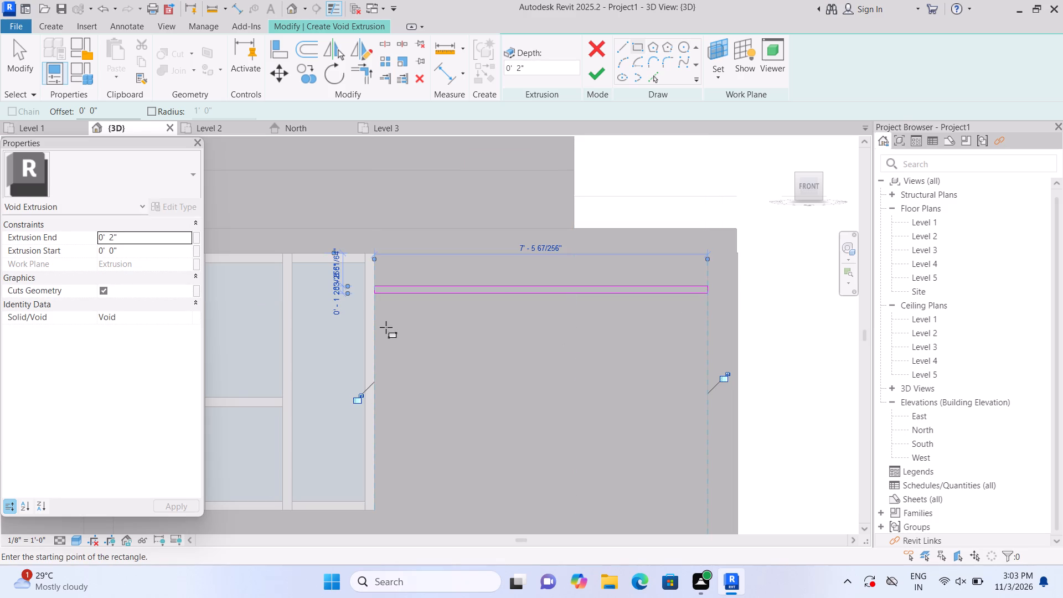
click(376, 324)
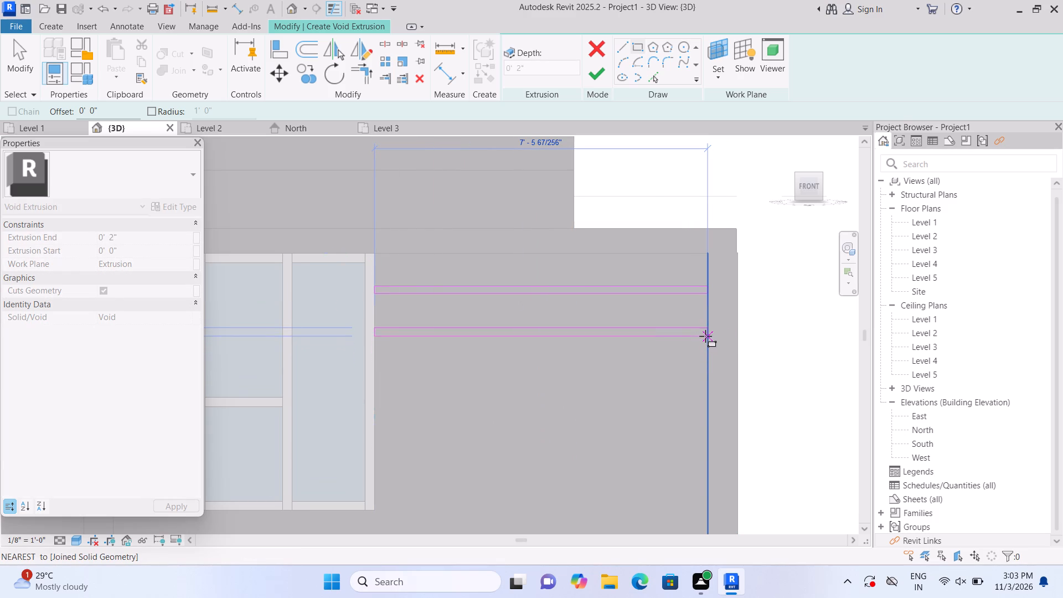
click(705, 336)
Sketch two more thin rectangles about 7'-5" long below the first pair, the lower one starting at the window's horizontal grid line.
middle_drag(543, 425, 553, 356)
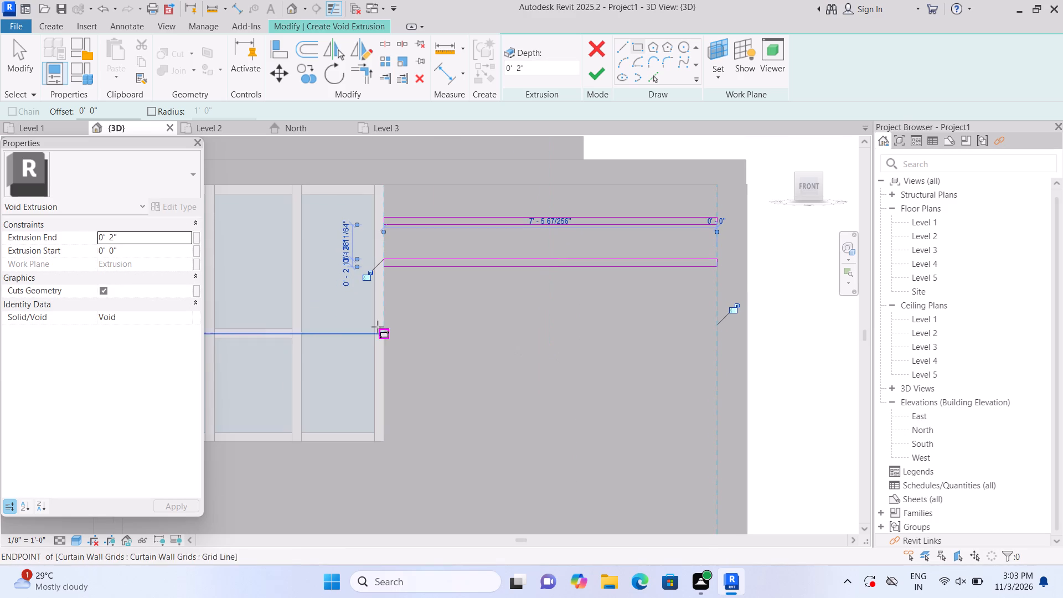
key(Escape)
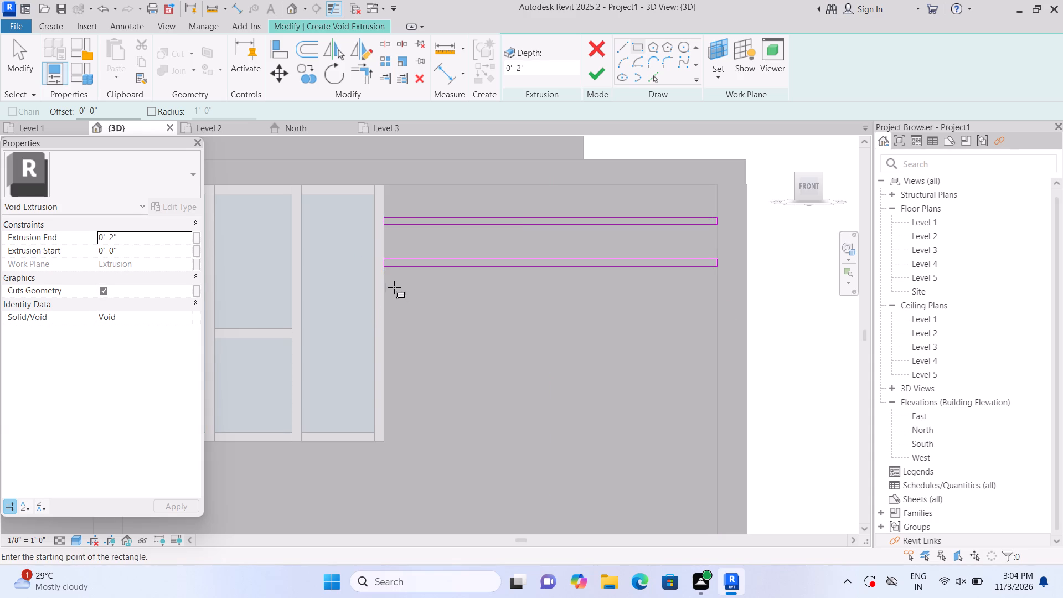
click(387, 300)
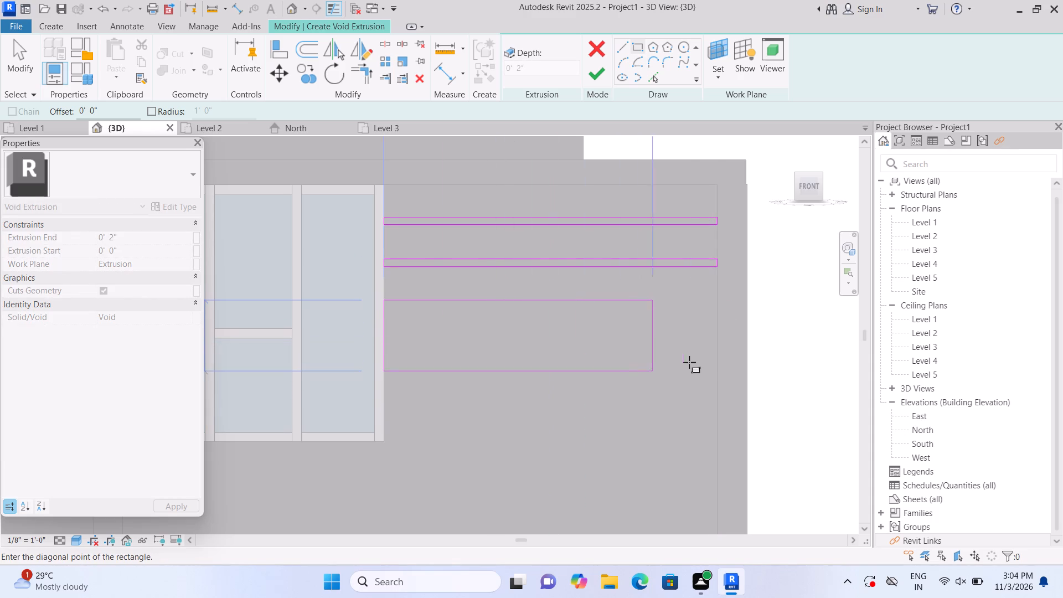
click(718, 309)
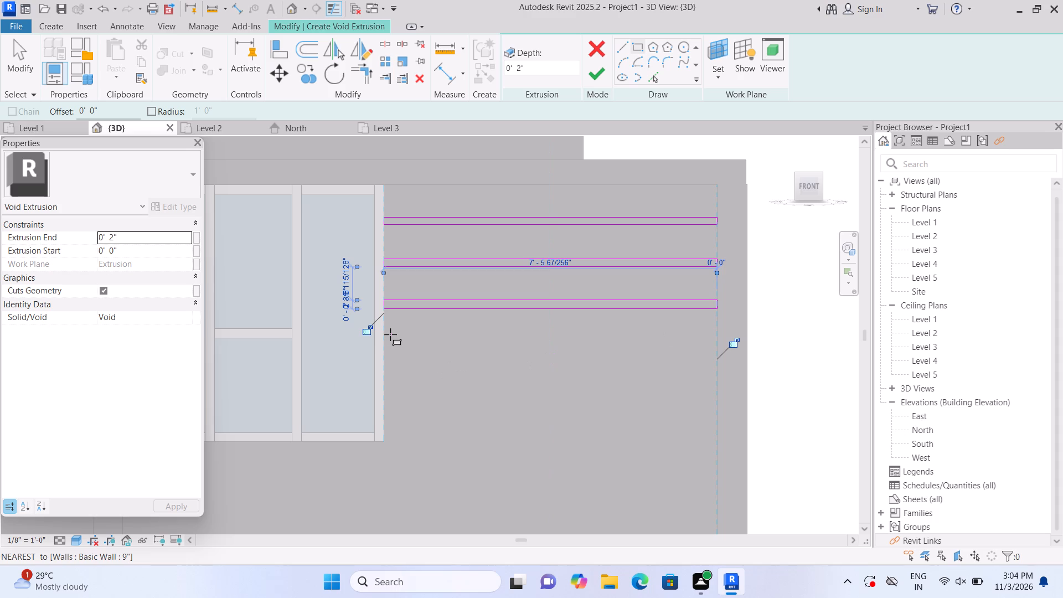
click(387, 333)
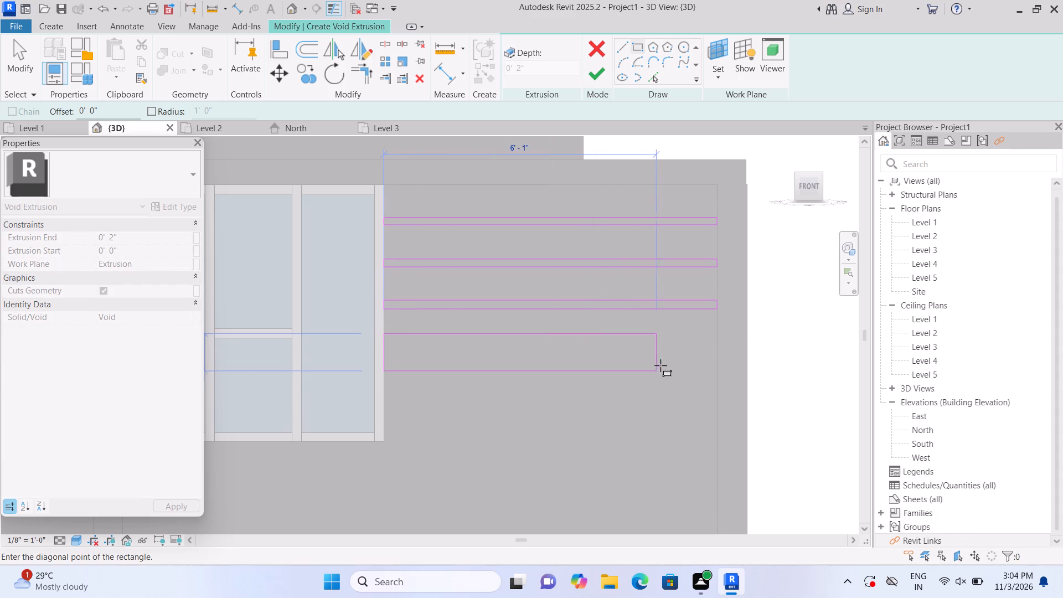
click(720, 341)
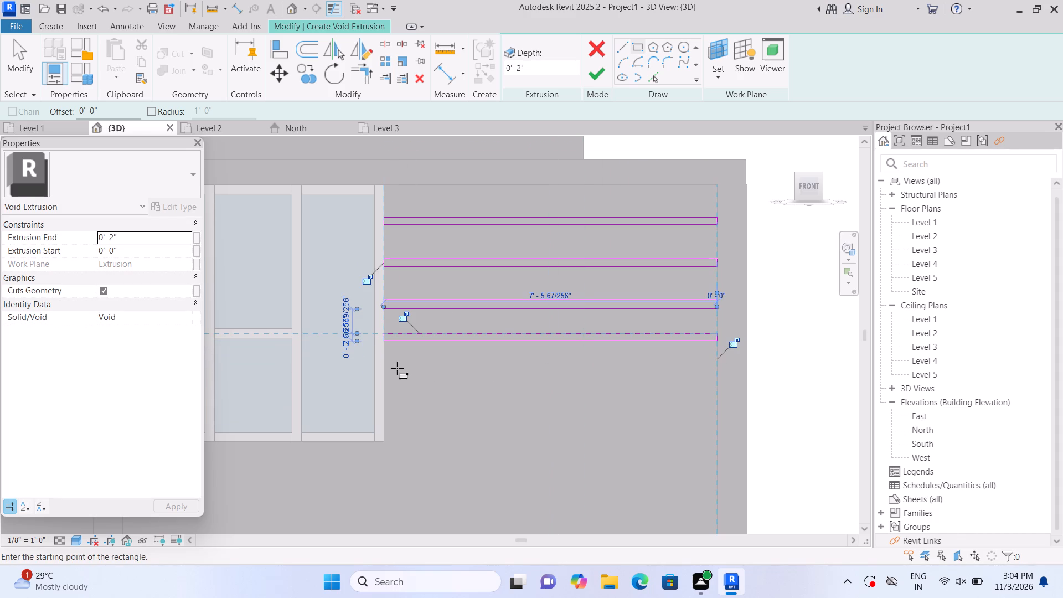
double_click(385, 369)
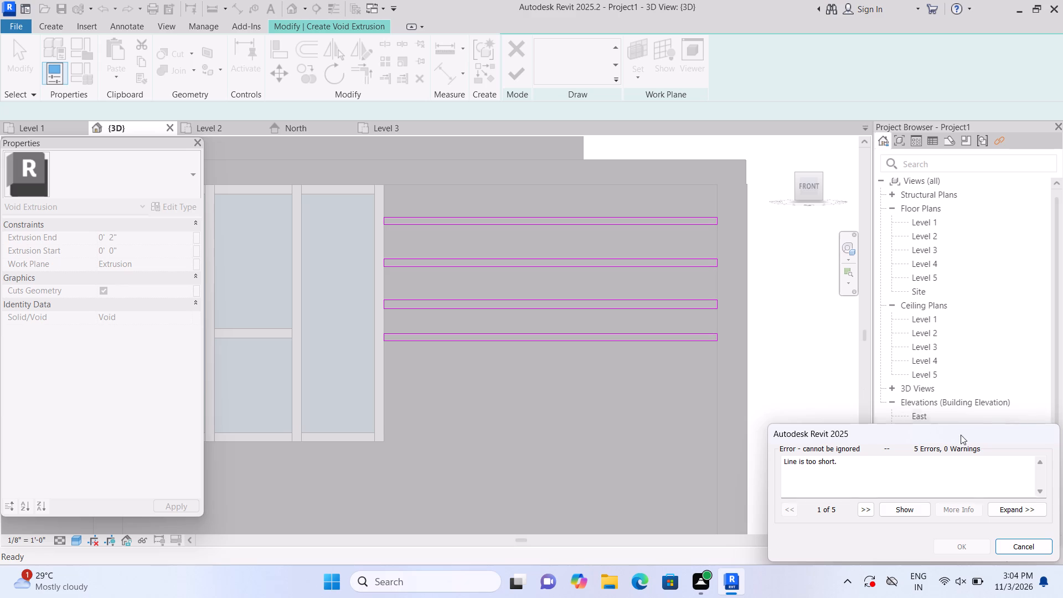
click(1010, 549)
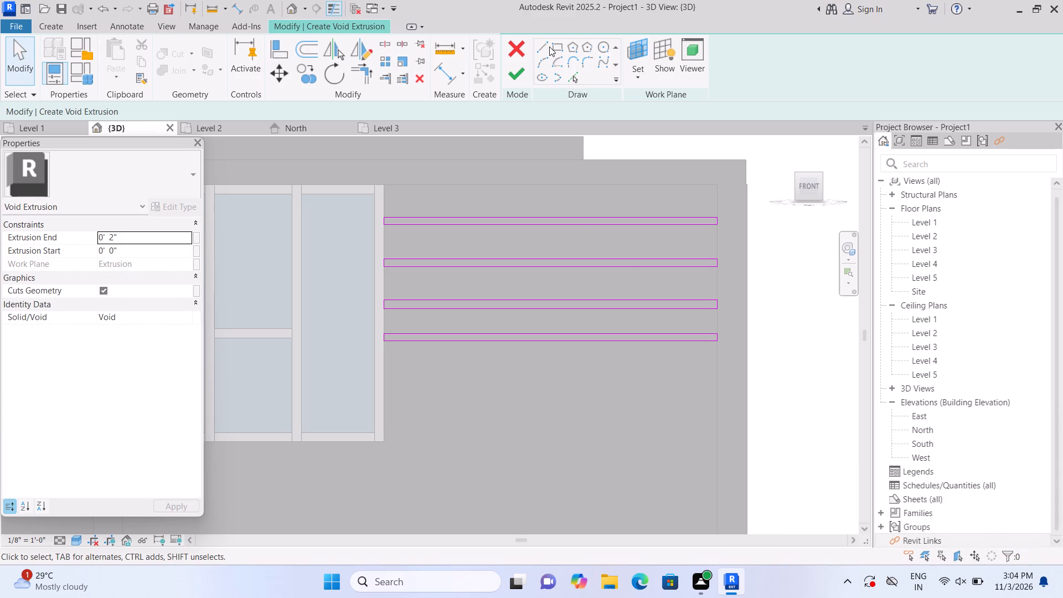
Sketch a fifth and a sixth thin rectangle about 7'-5" long beside the window, the sixth close to the window's bottom edge.
click(549, 46)
click(559, 46)
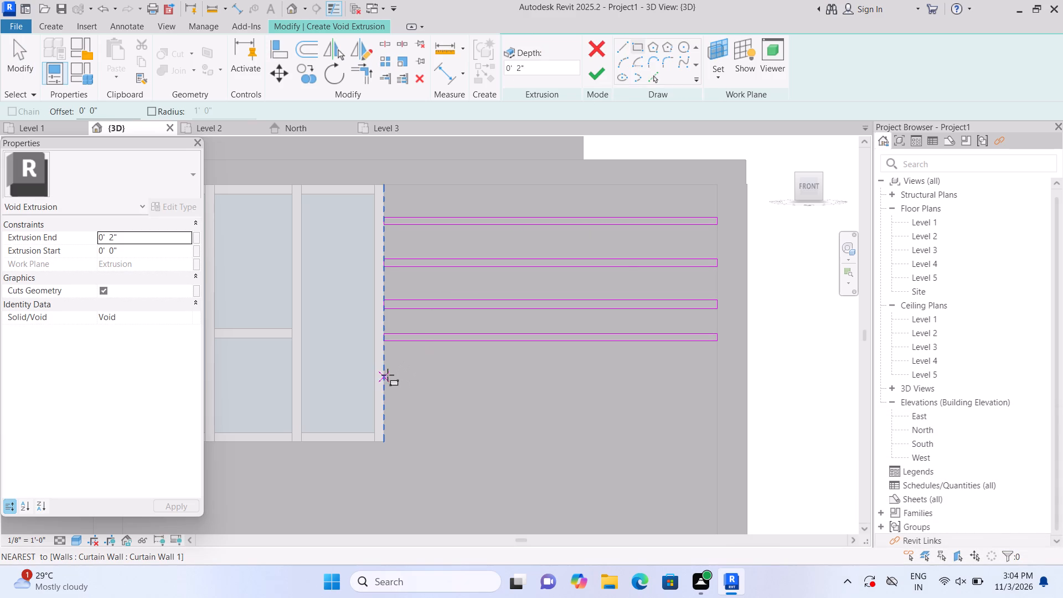
click(386, 374)
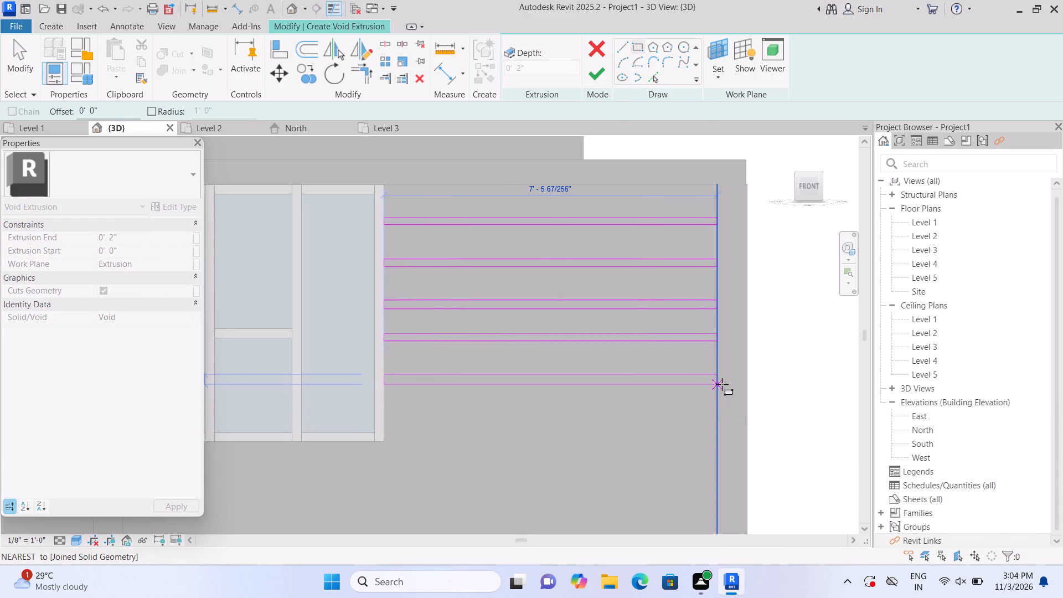
click(722, 384)
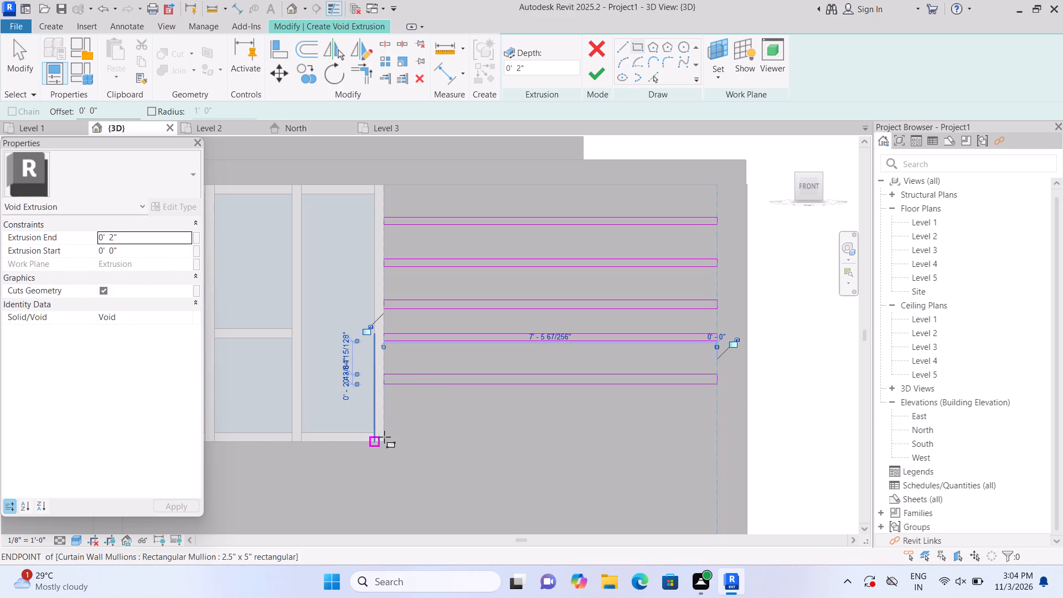
click(386, 437)
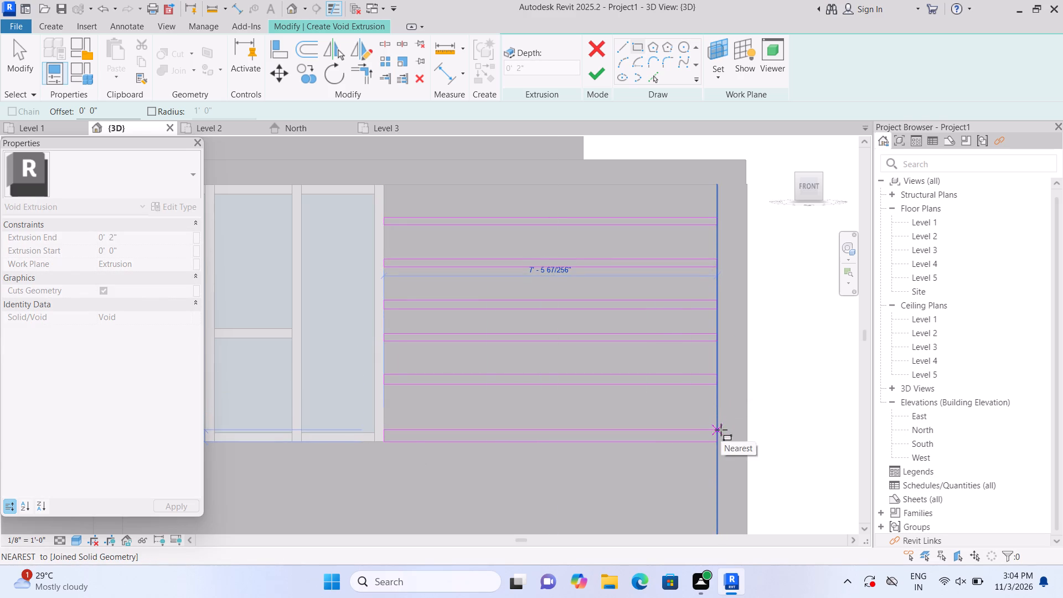
click(722, 431)
Sketch two thin rectangles about 13'-3" long below the window, spanning the panel's full width.
middle_drag(600, 453, 642, 354)
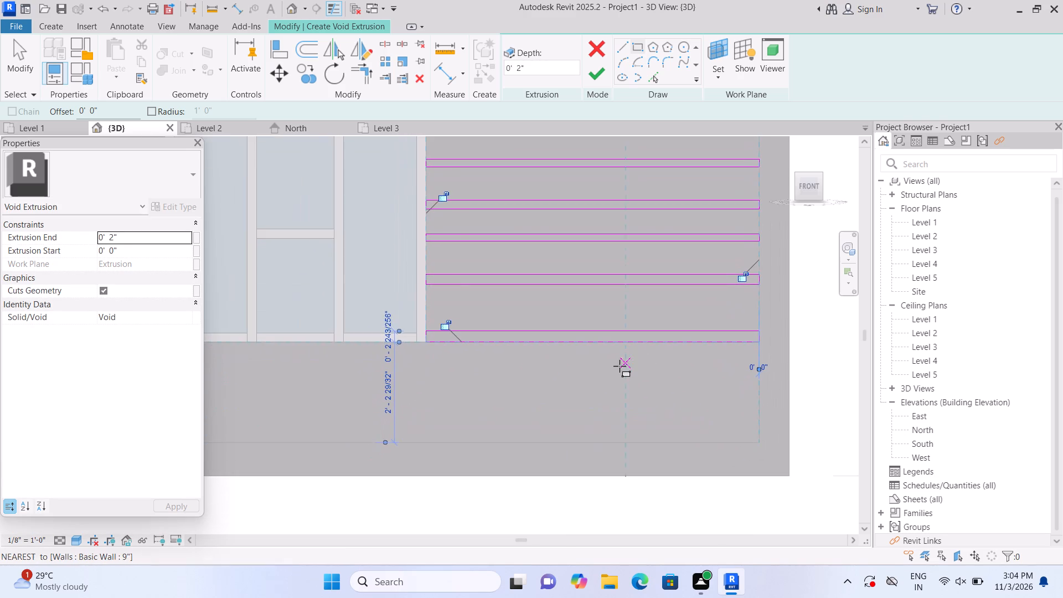
scroll(622, 368, down, 2)
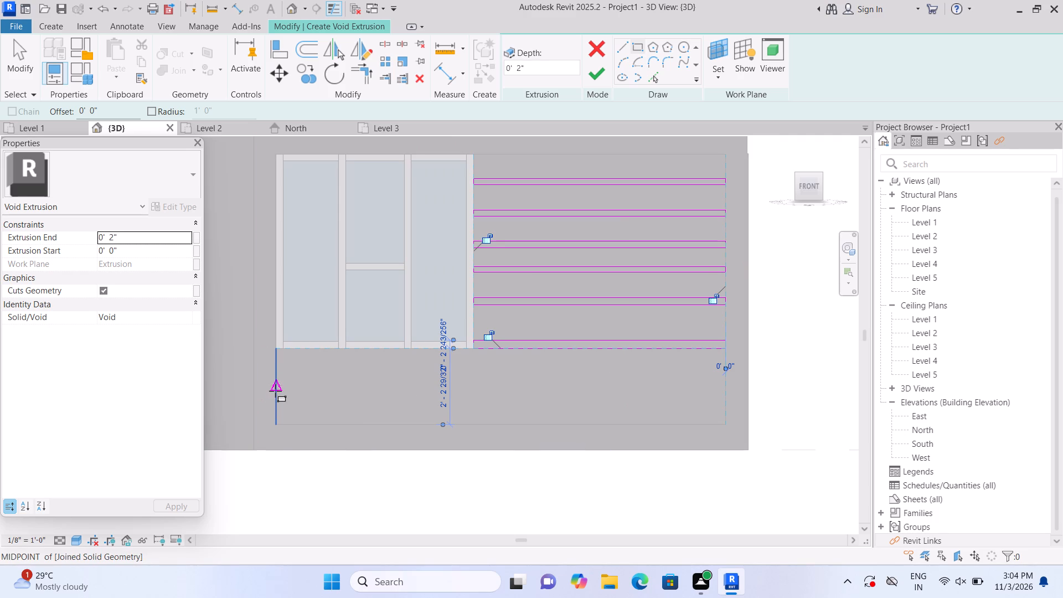
key(Escape)
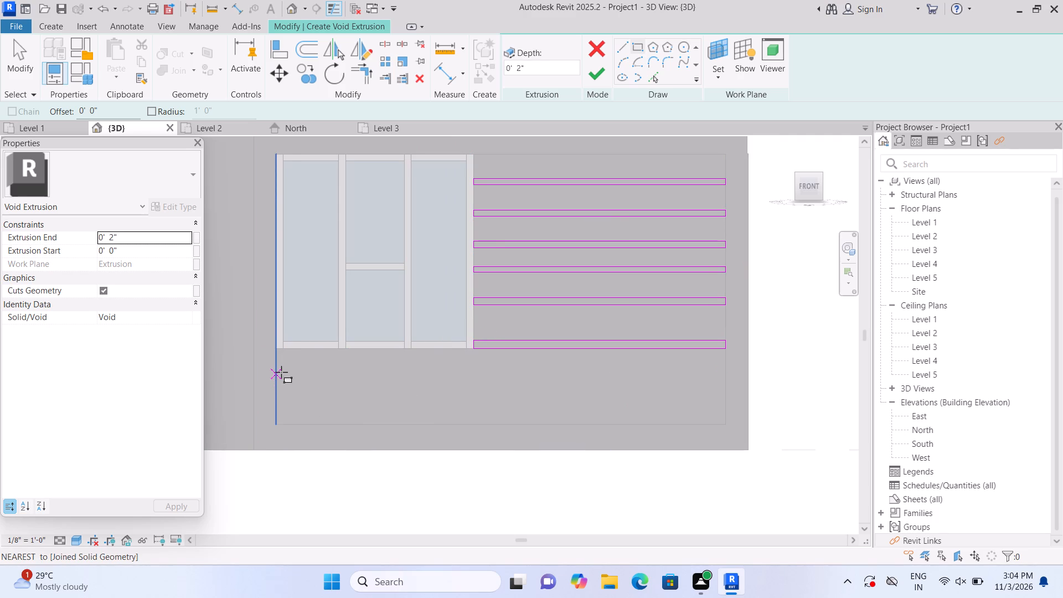
click(282, 372)
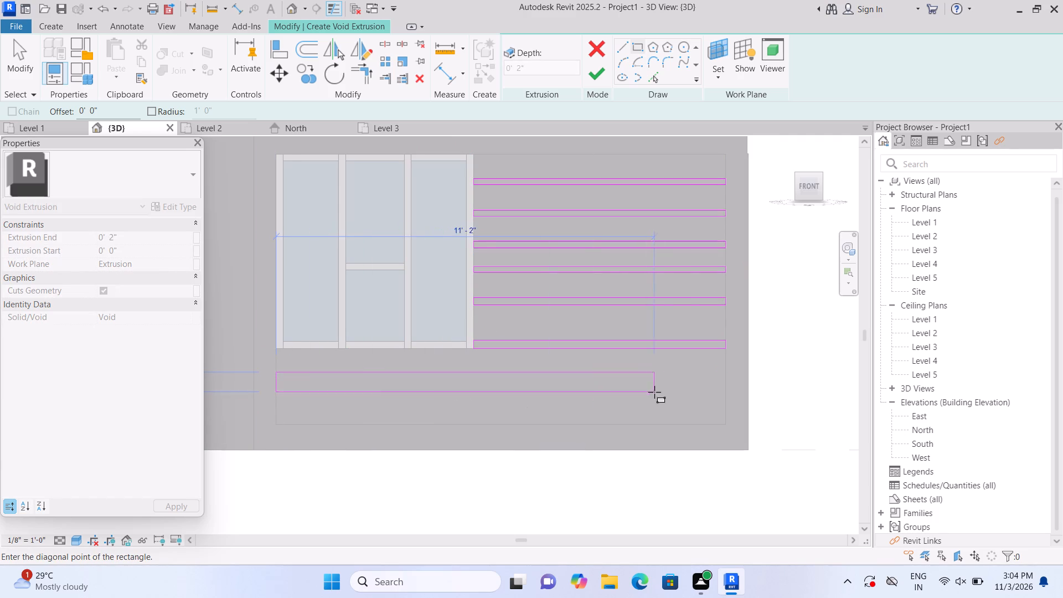
click(720, 380)
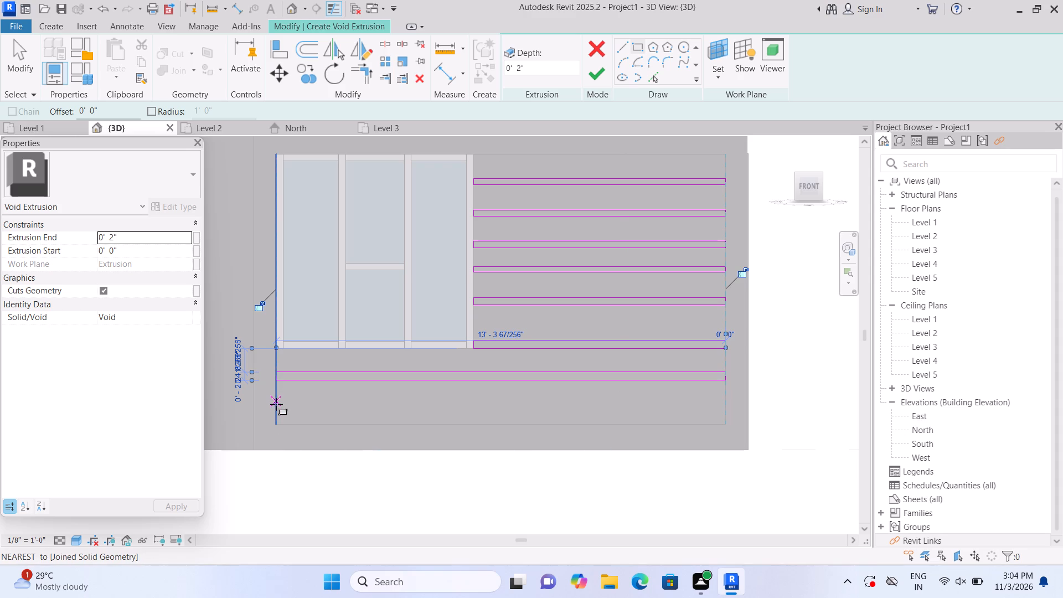
click(278, 403)
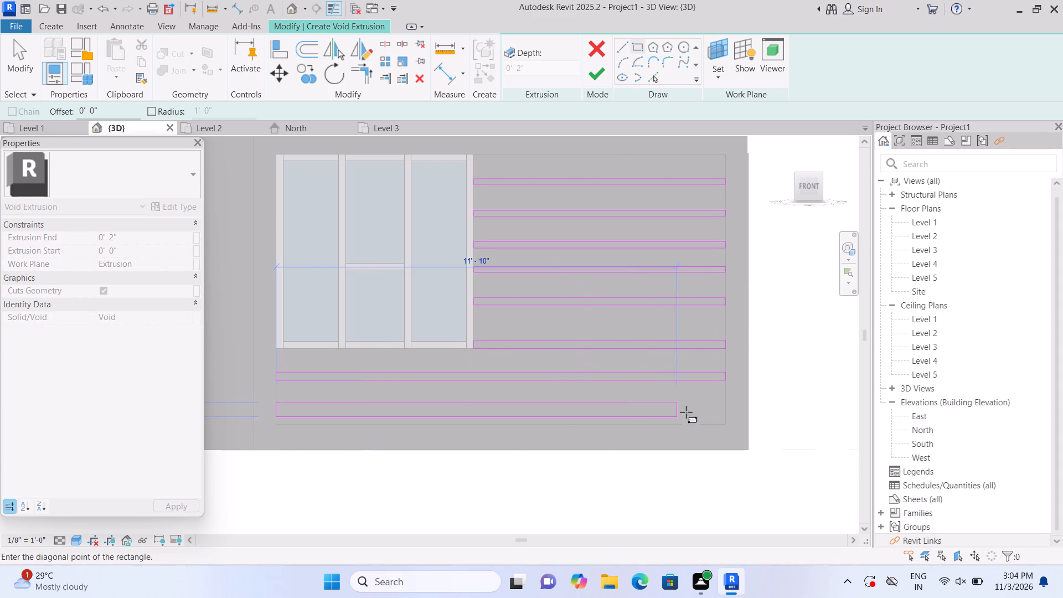
scroll(720, 406, up, 5)
click(734, 407)
scroll(740, 408, down, 6)
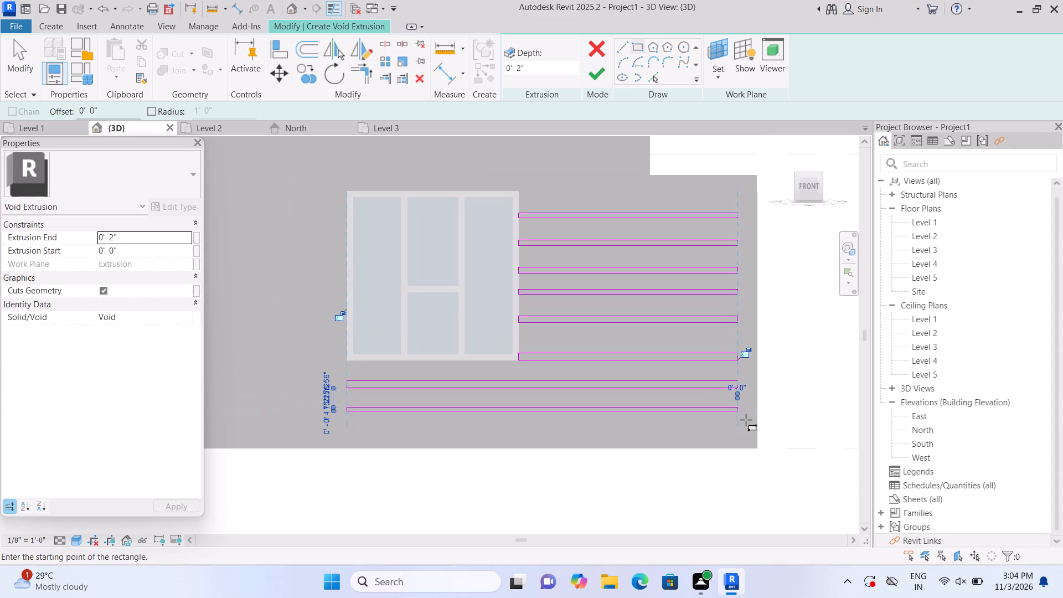
key(Escape)
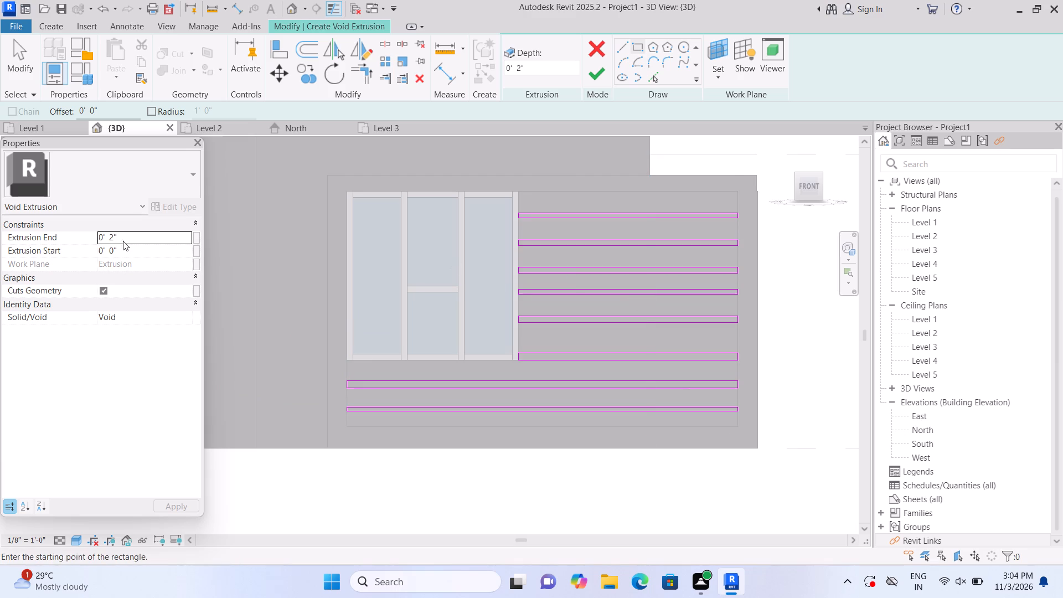
Set the void's Extrusion End to 1" and finish the horizontal groove extrusion.
click(133, 239)
key(BackSpace)
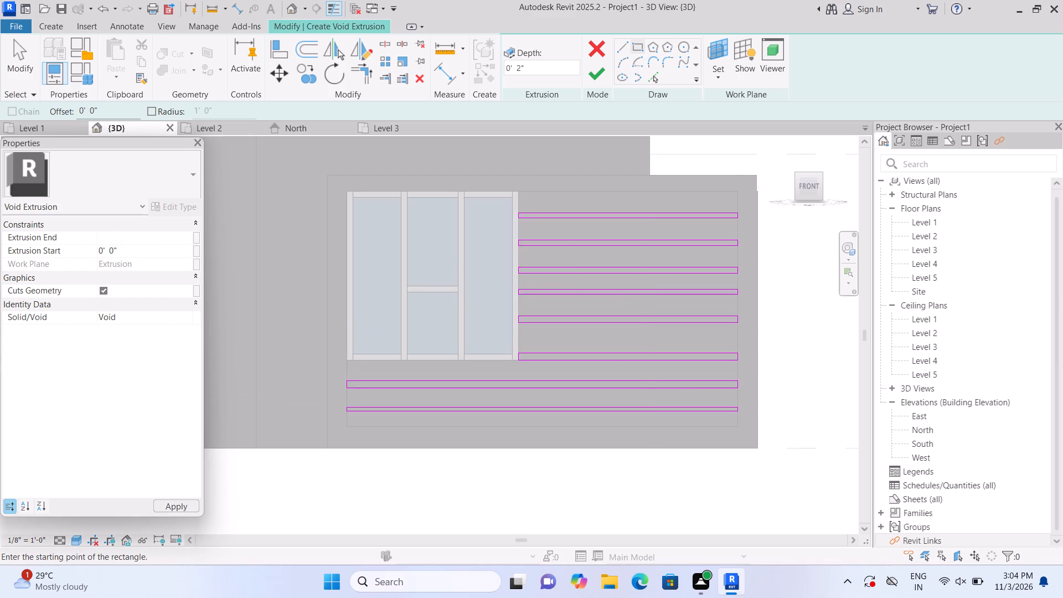
text(1")
key(Return)
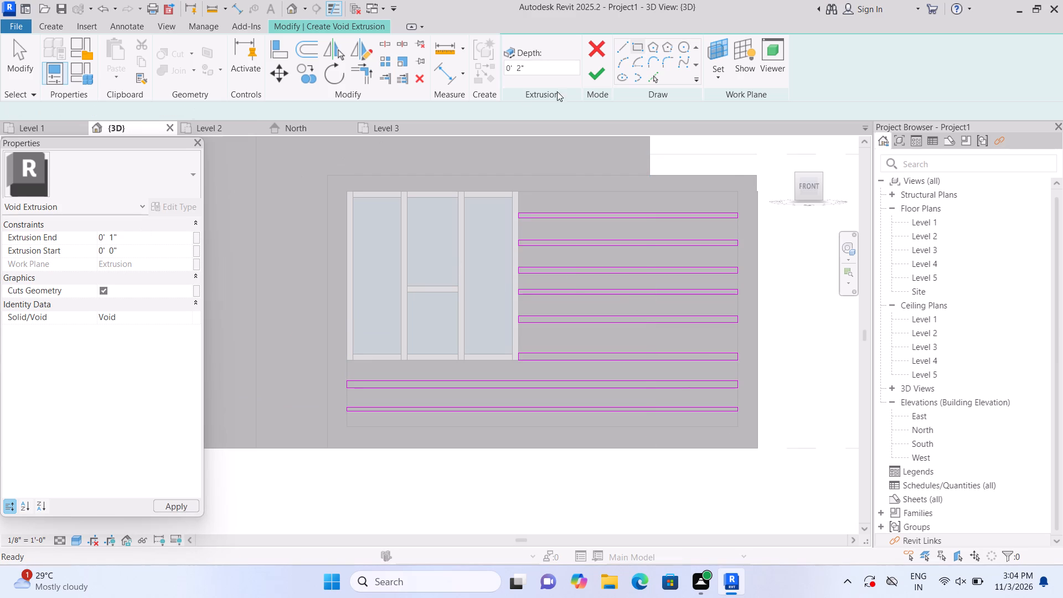
click(592, 78)
click(809, 363)
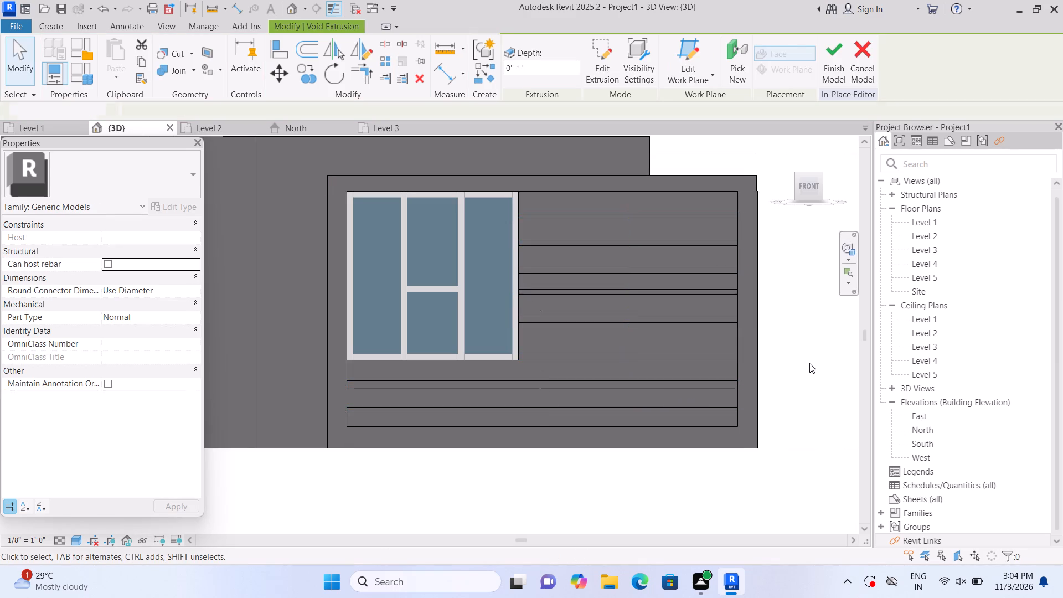
Start another void extrusion on the grooved panel's face and sketch a 2 1/2" by about 3'-0" vertical rectangle from the window's side mullion down to Level 1.
scroll(807, 364, down, 1)
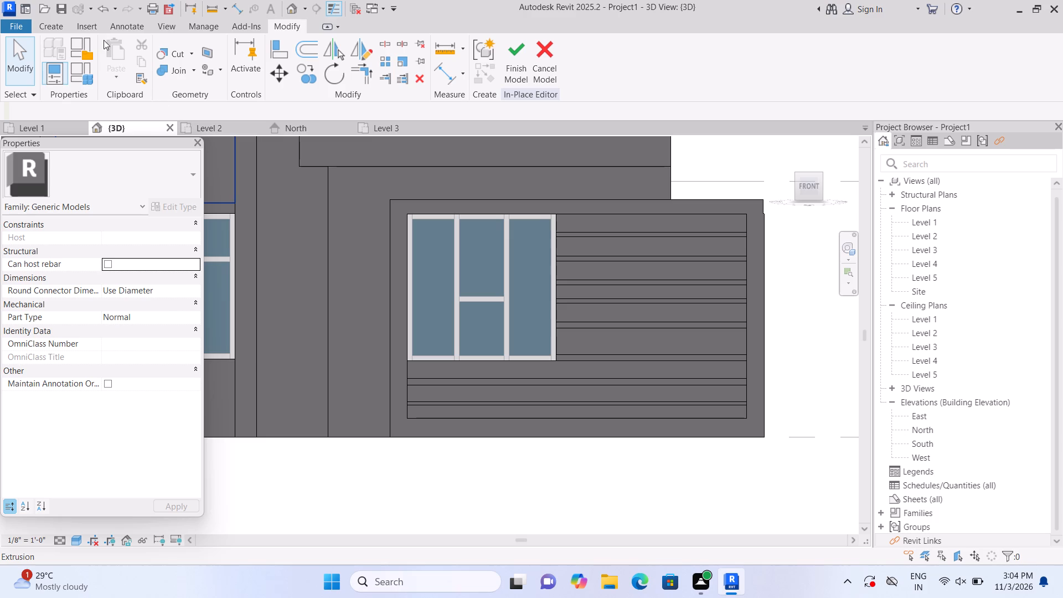
click(49, 23)
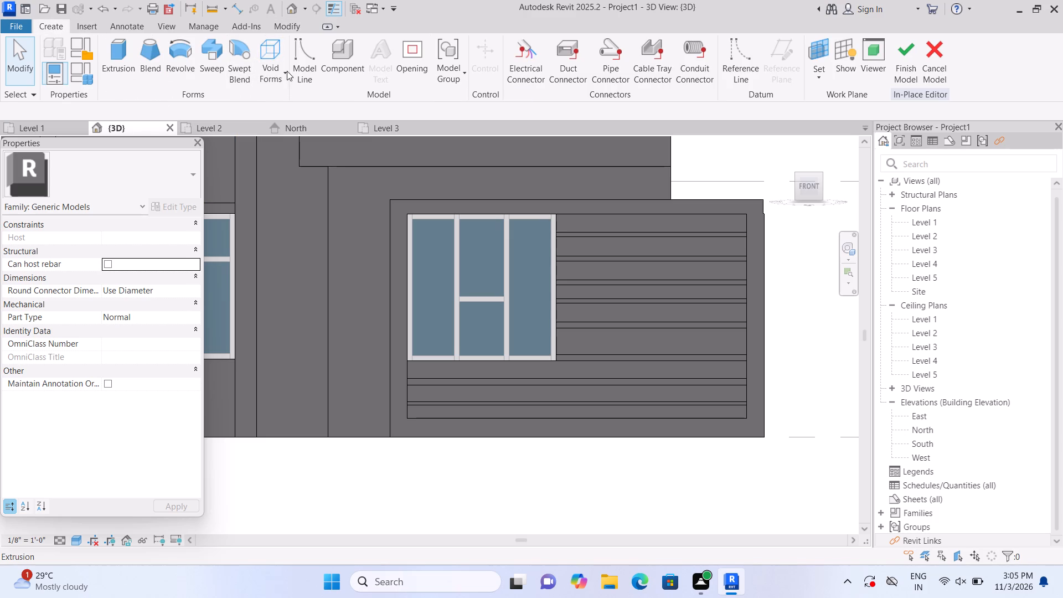
double_click(287, 71)
click(283, 74)
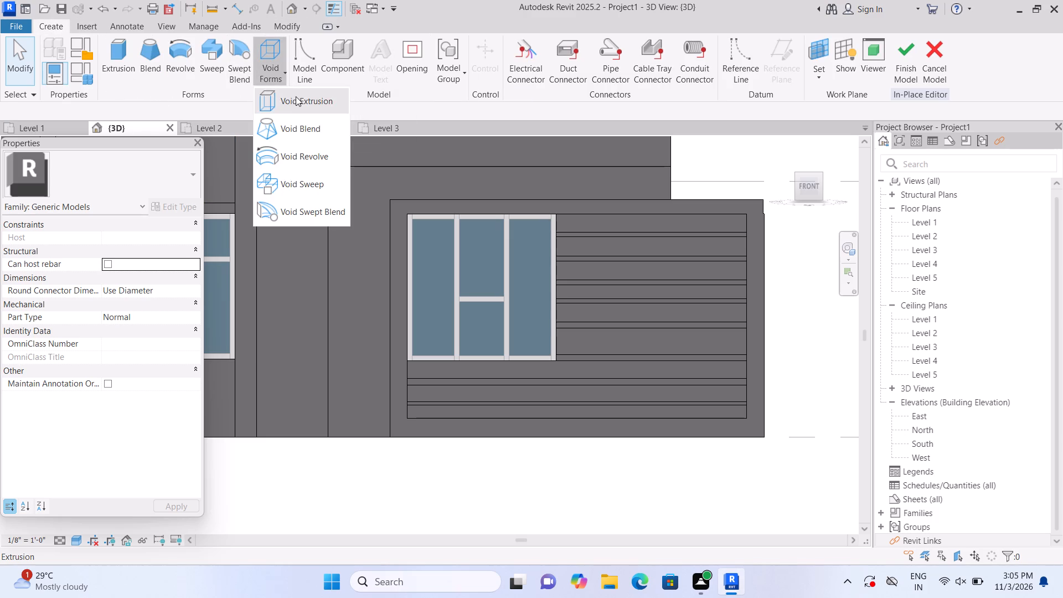
click(296, 97)
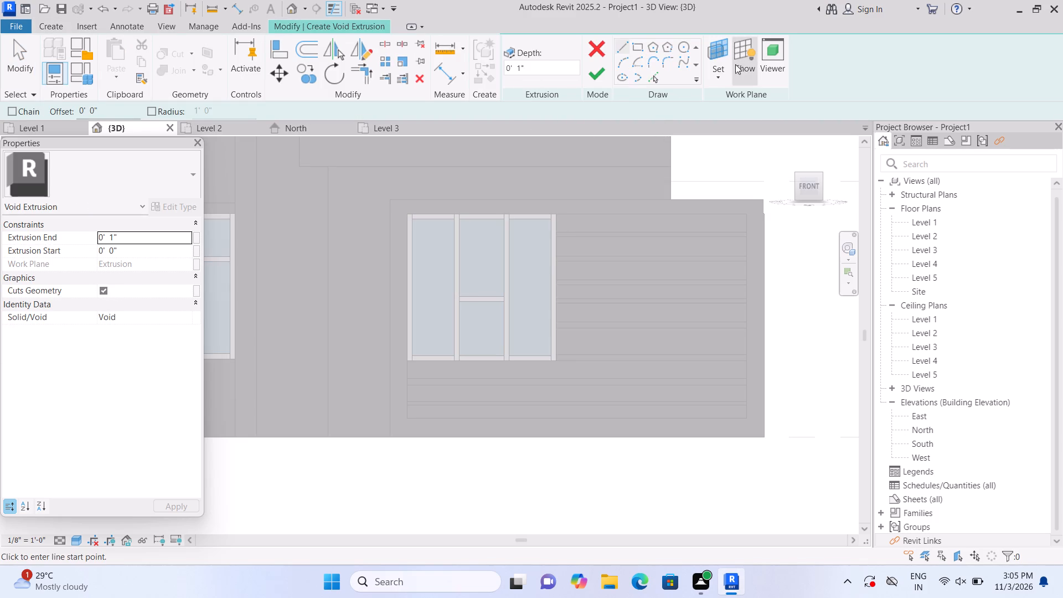
click(719, 78)
click(735, 125)
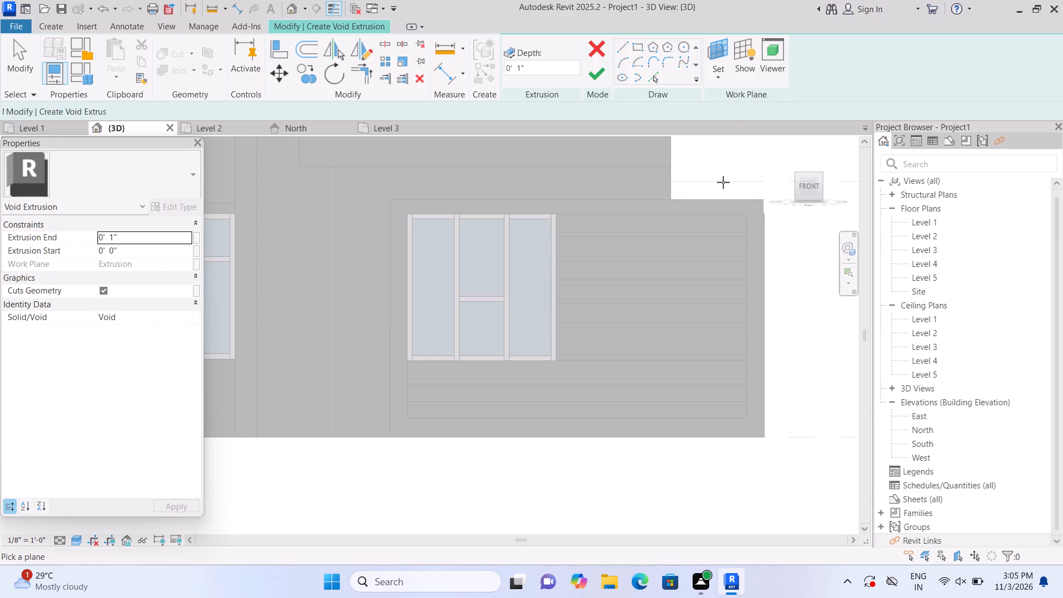
click(703, 235)
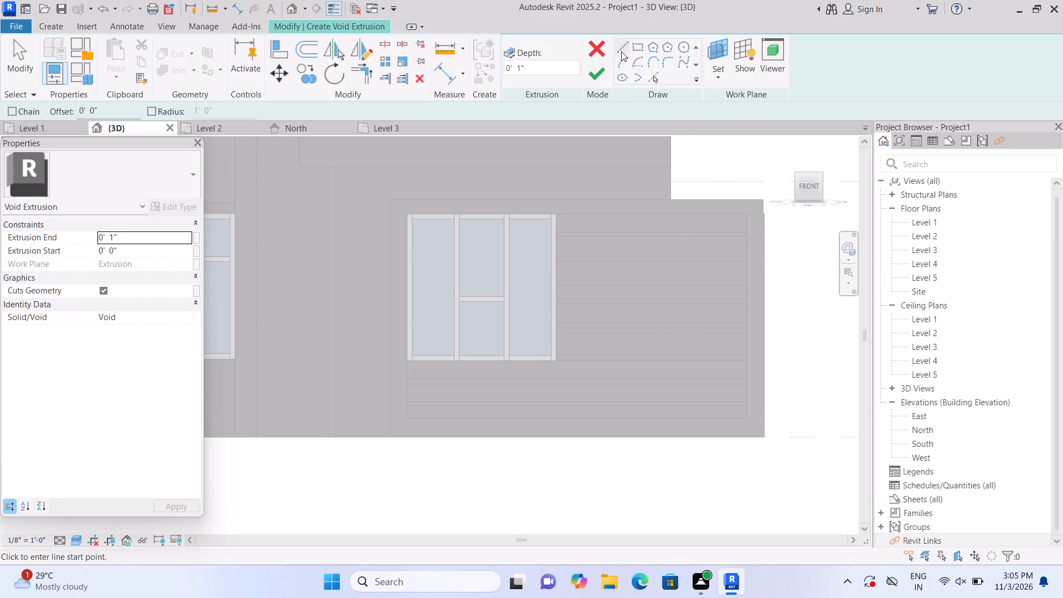
double_click(639, 43)
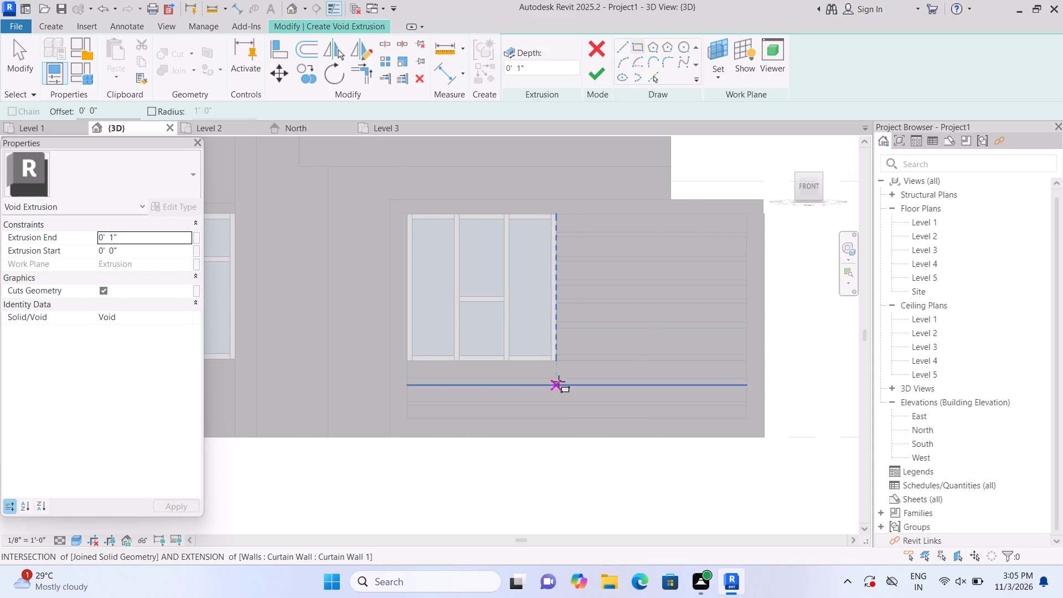
scroll(559, 382, up, 1)
click(549, 359)
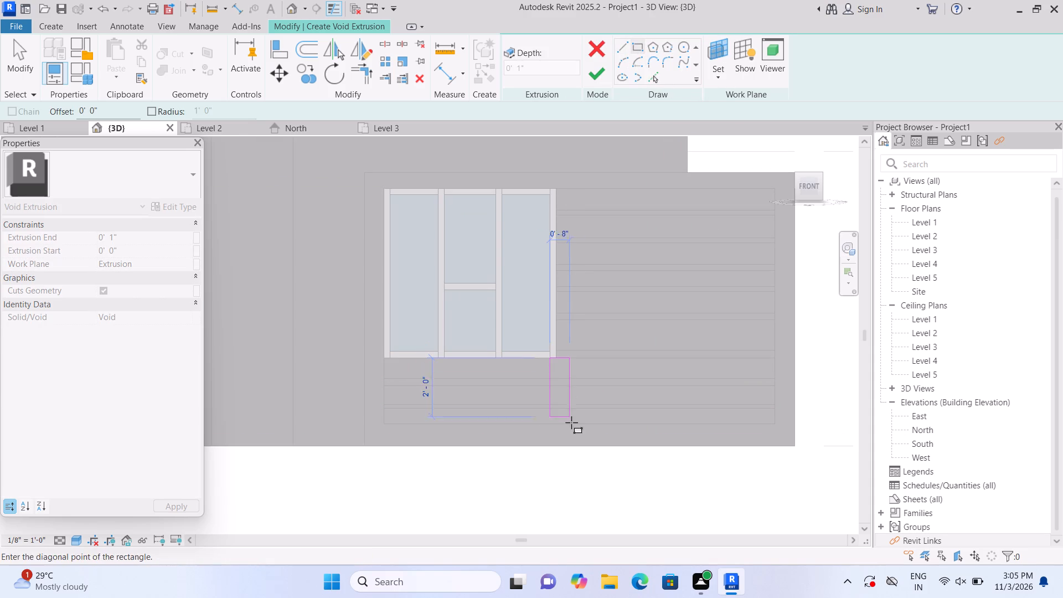
scroll(557, 447, up, 1)
click(556, 447)
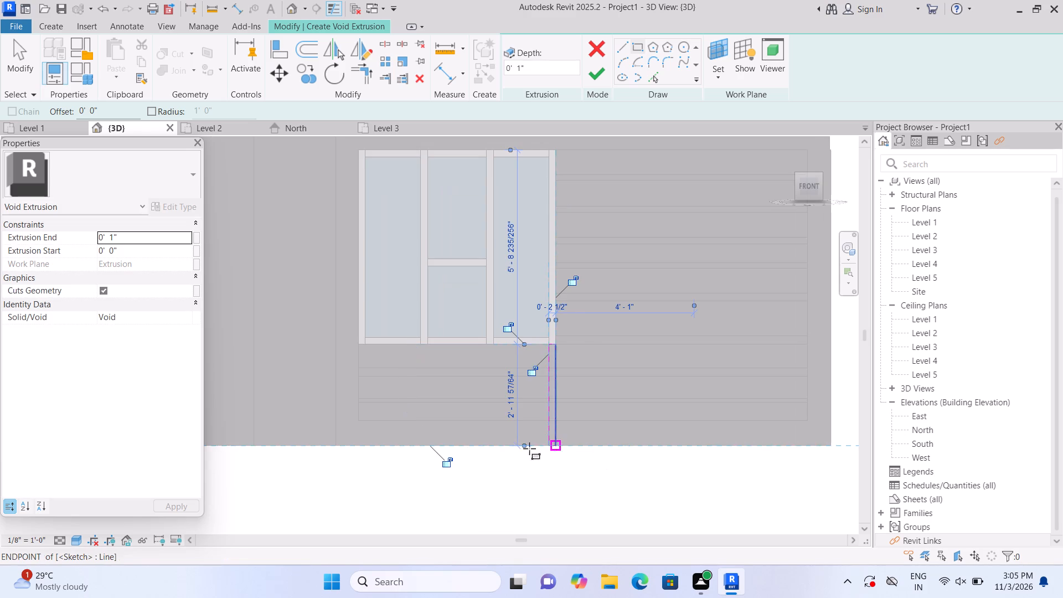
key(Escape)
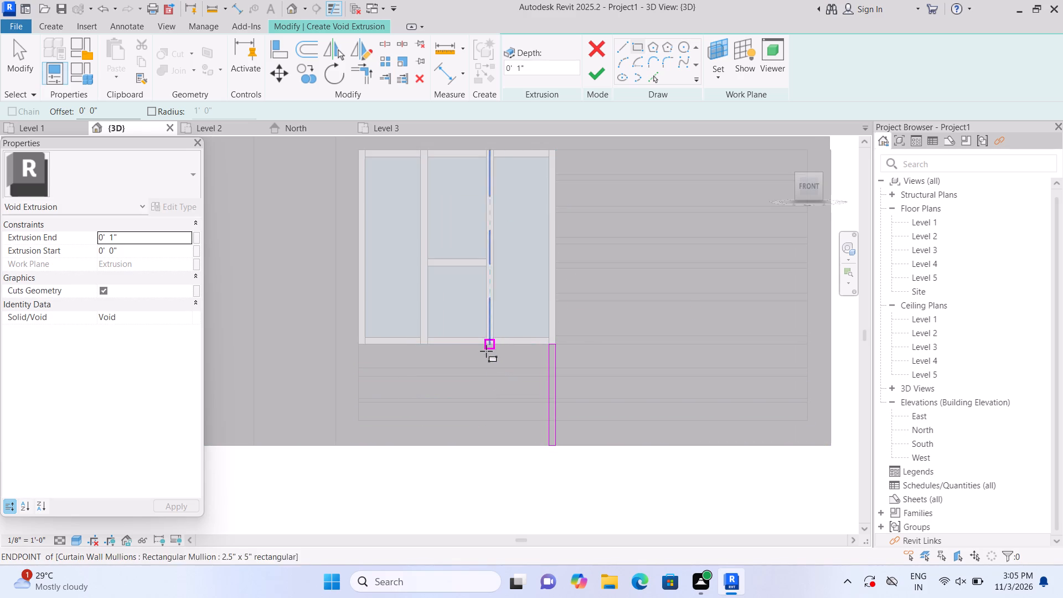
Sketch two more thin vertical rectangles about 3'-0" tall, from beneath the window's two intermediate mullions down to Level 1.
click(487, 347)
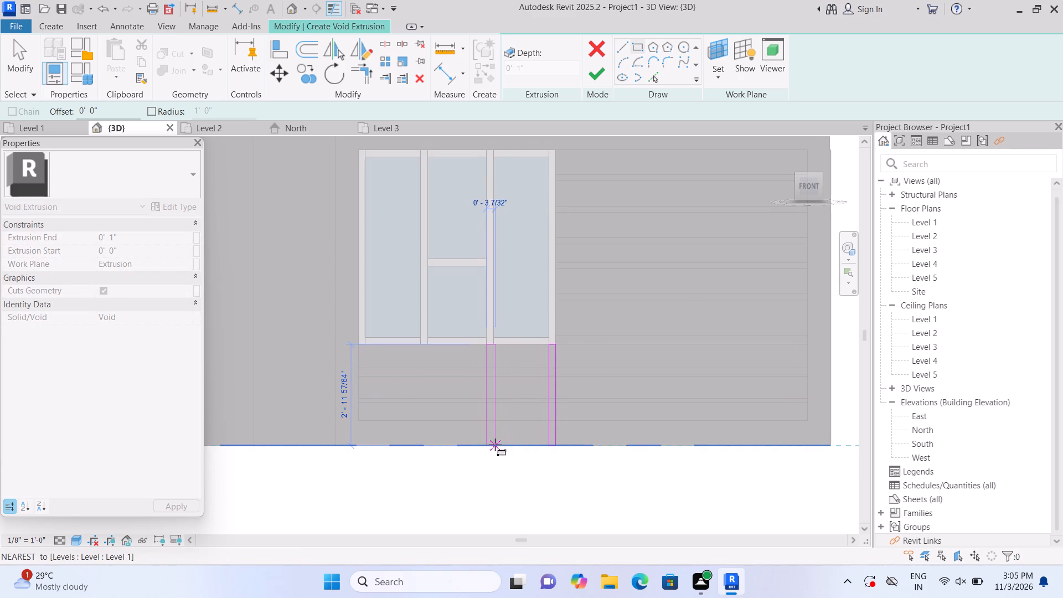
click(493, 445)
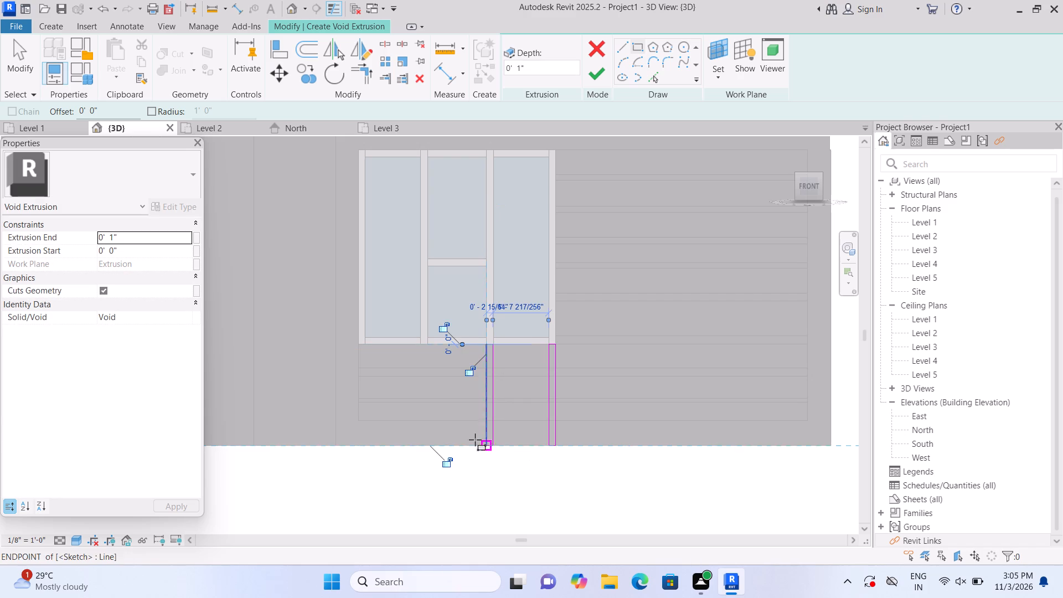
key(Escape)
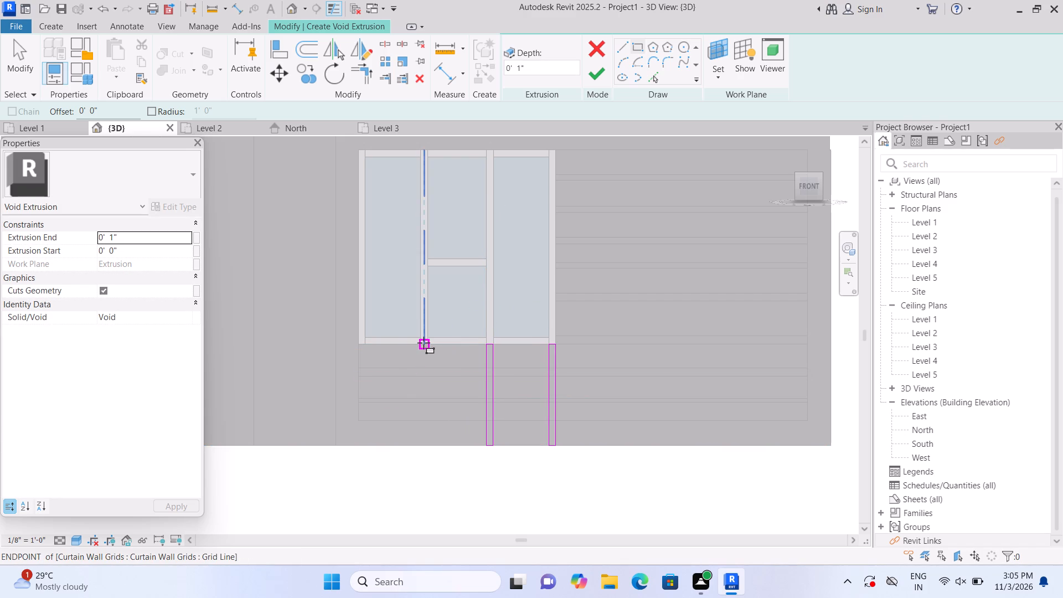
click(426, 343)
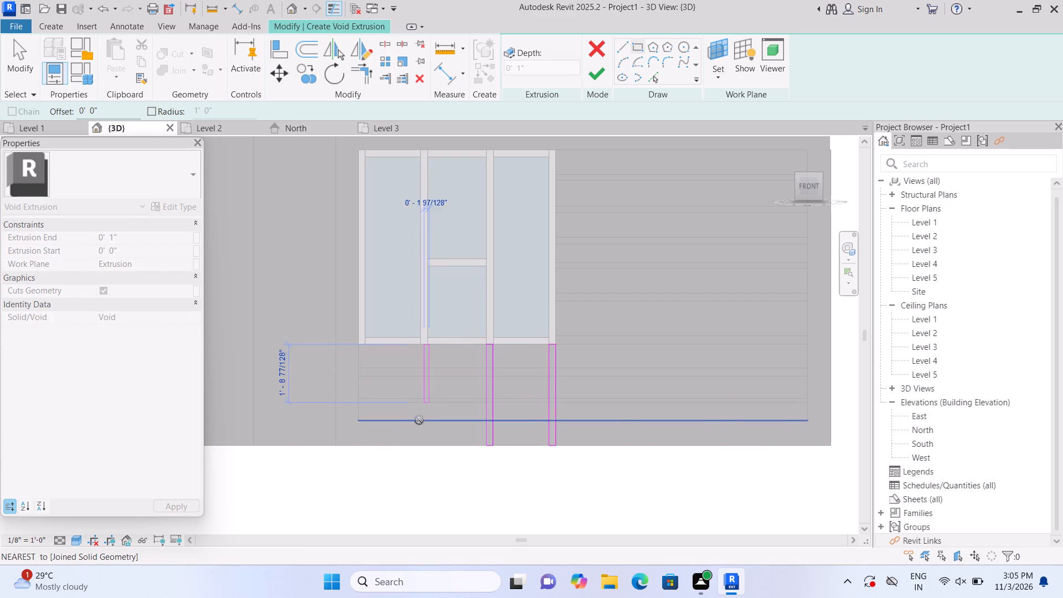
key(Escape)
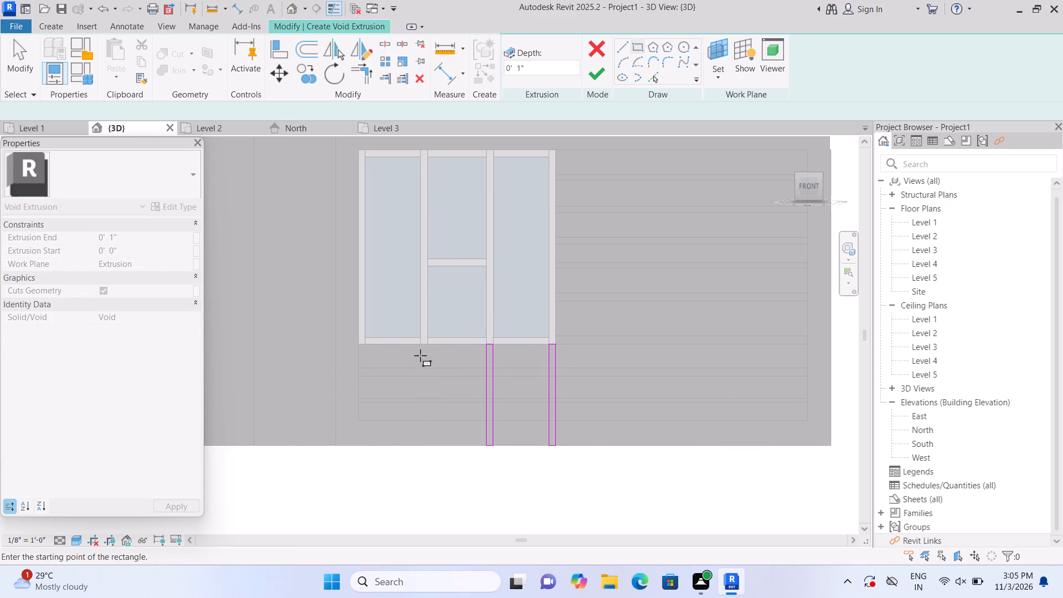
click(417, 349)
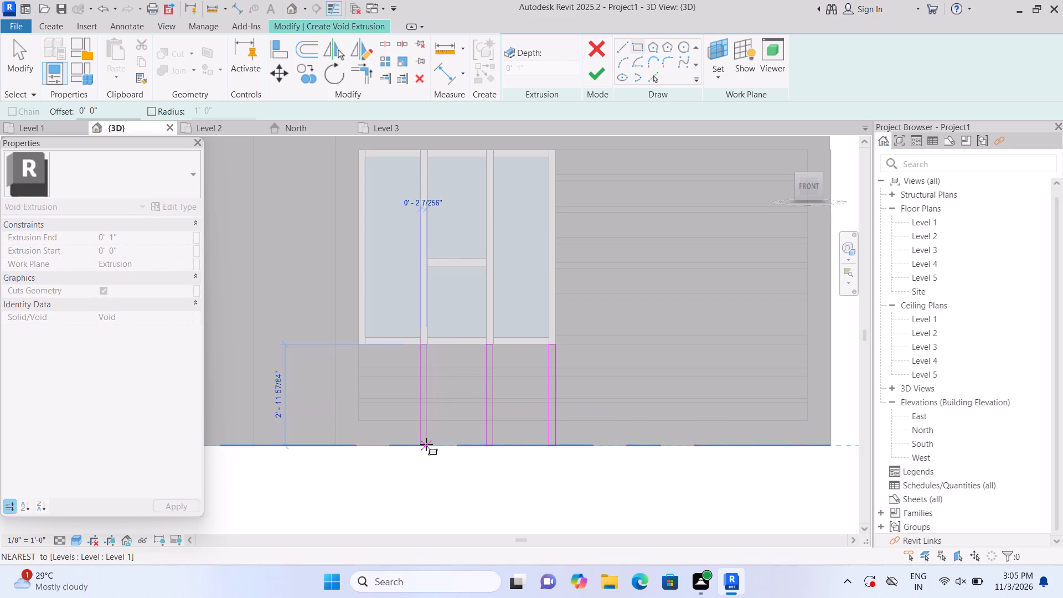
click(426, 444)
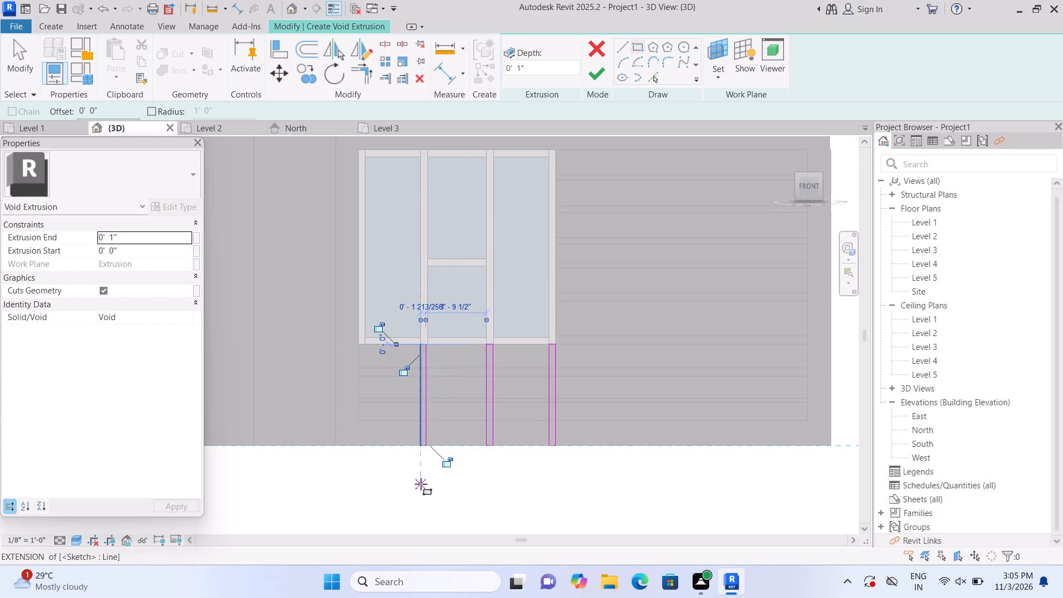
scroll(421, 487, down, 1)
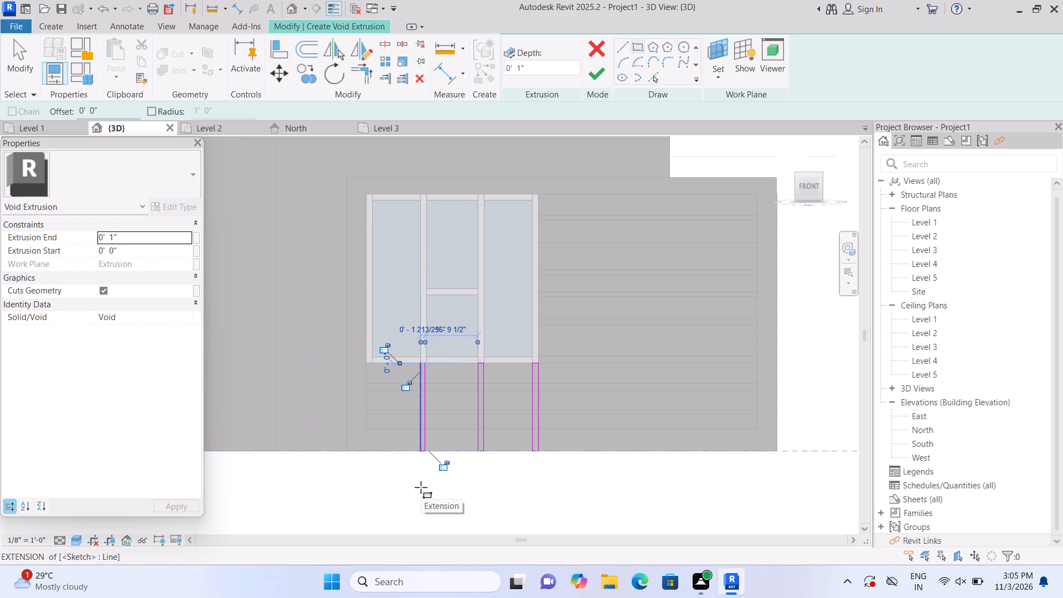
key(Escape)
key(Escape)
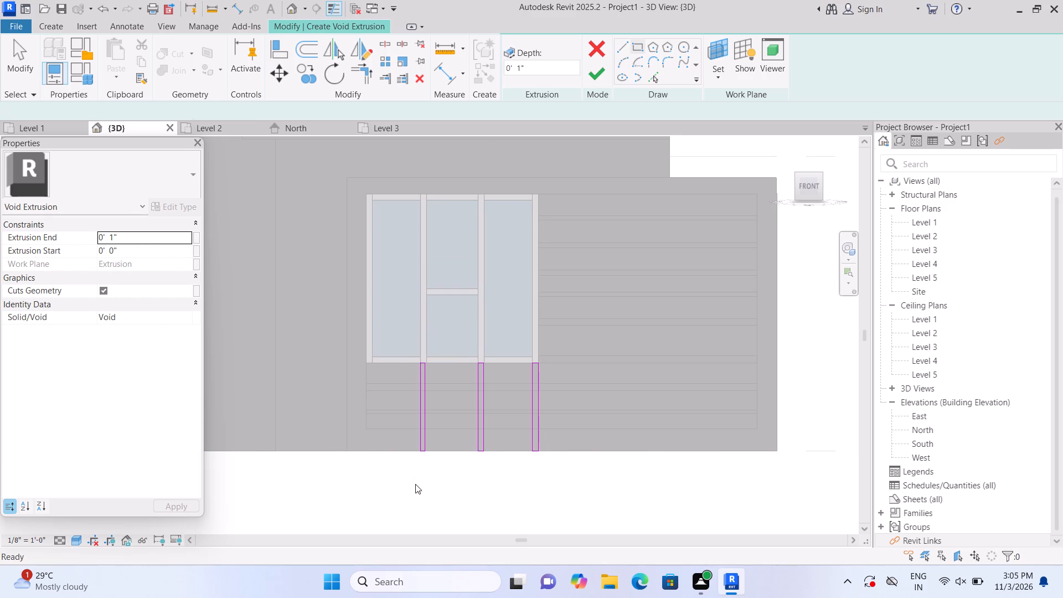
key(Escape)
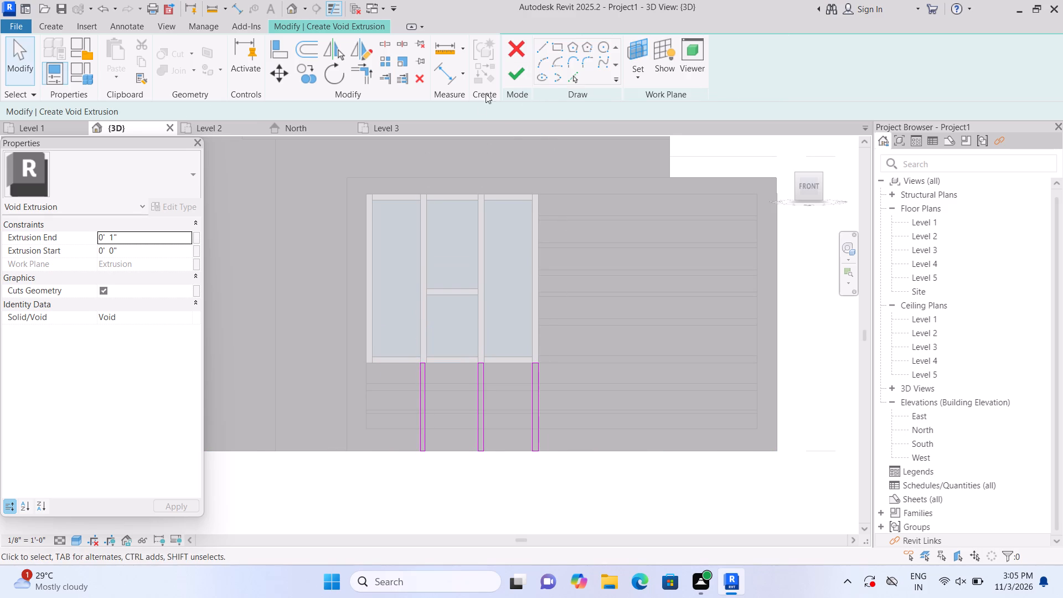
Sketch two thin vertical rectangles about 8'-0" tall beside the window, from the recessed panel's top edge to its bottom edge.
click(554, 44)
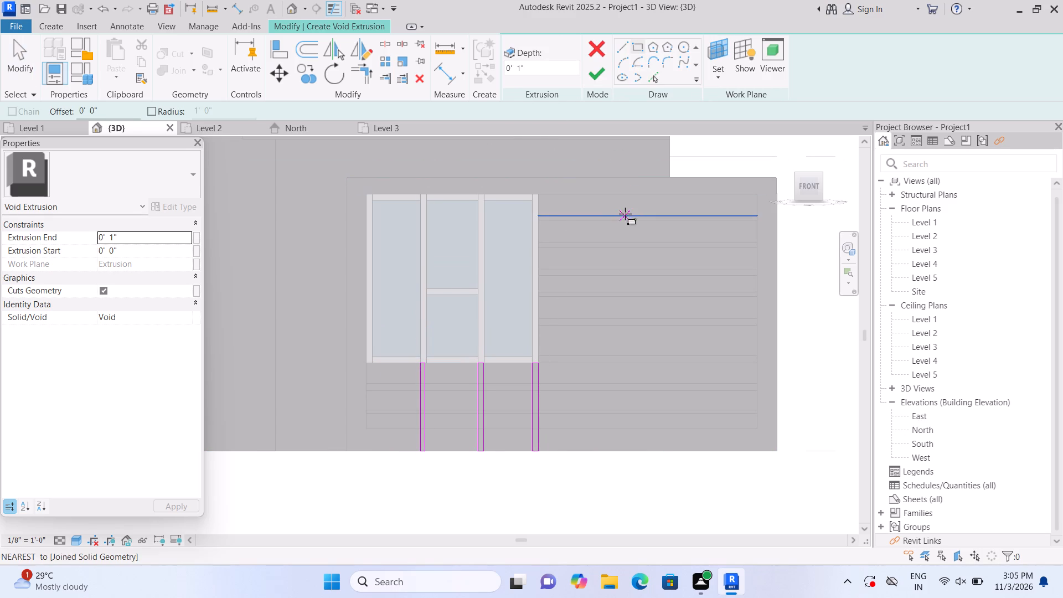
click(584, 198)
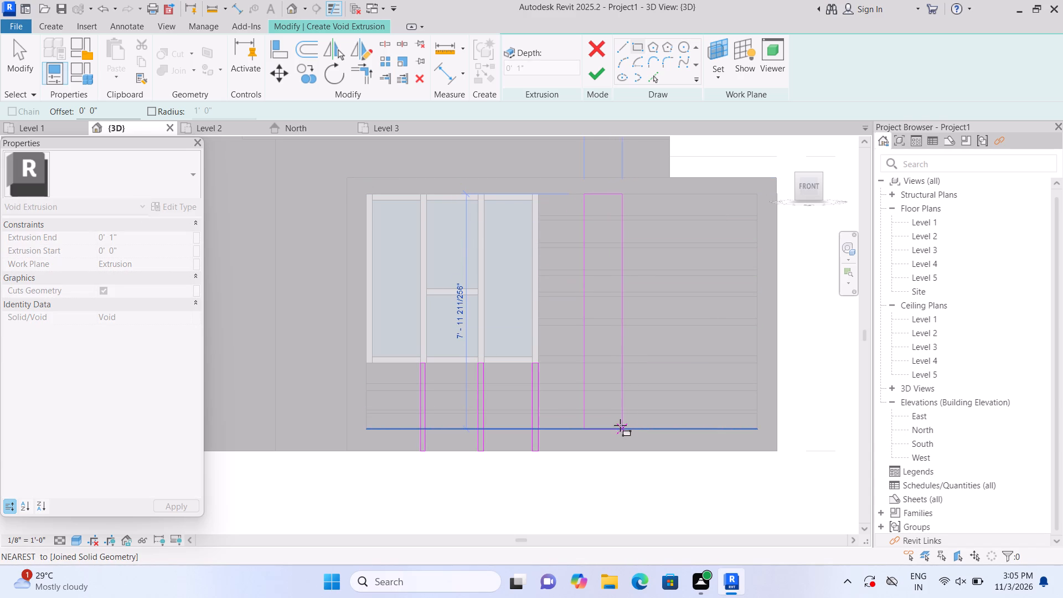
click(591, 427)
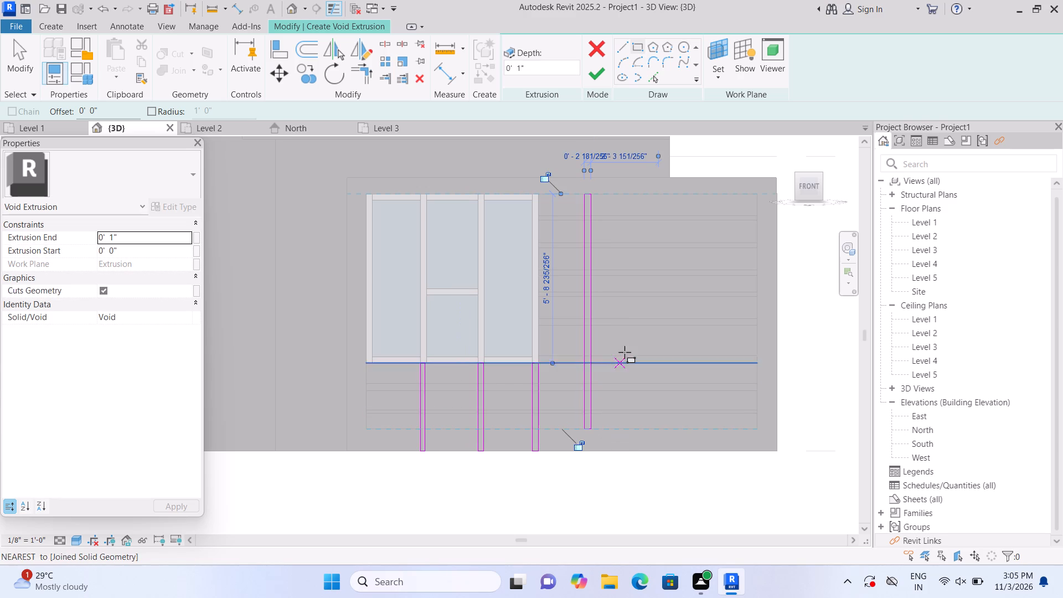
key(Escape)
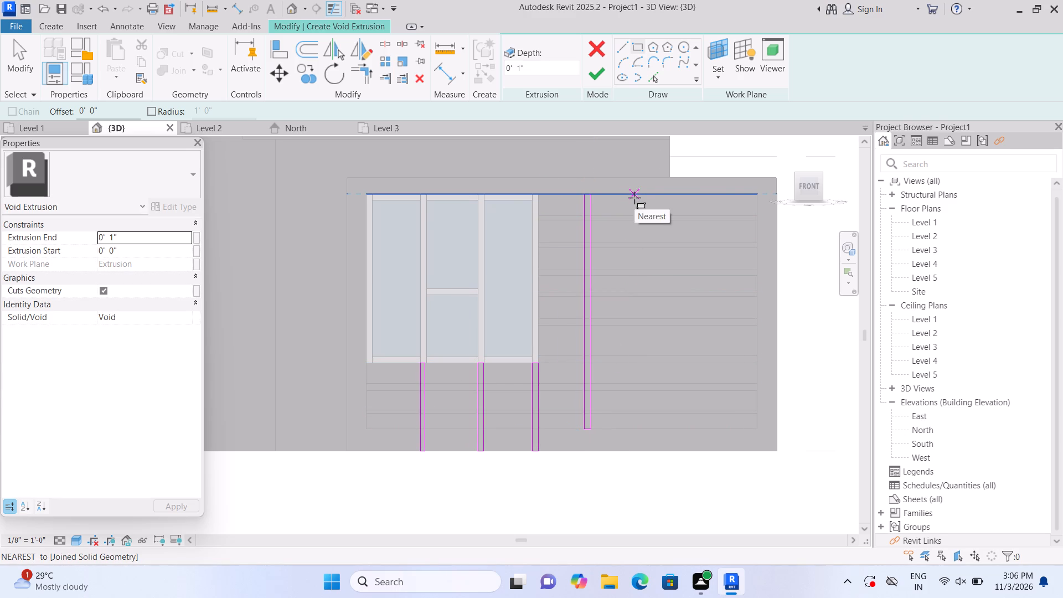
click(634, 198)
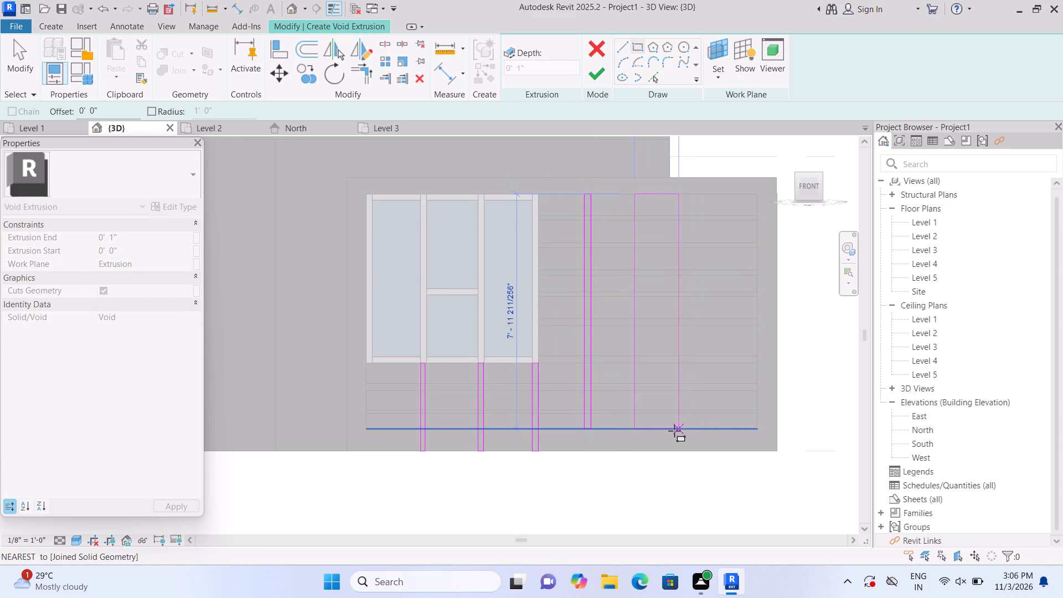
double_click(639, 429)
key(Escape)
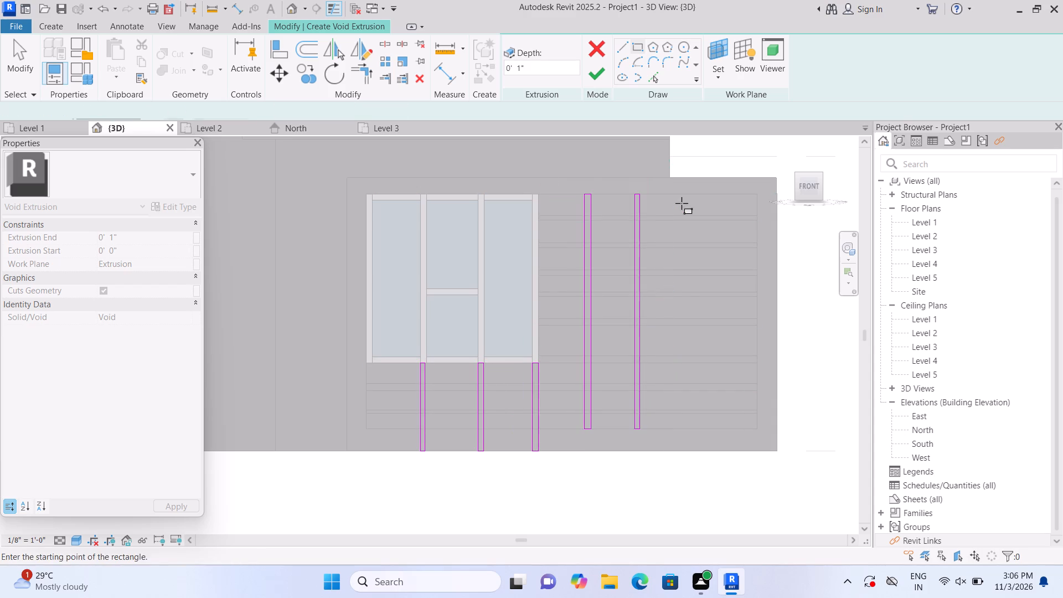
Sketch a third vertical rectangle about 3" wide and 8'-0" tall between the second one and the panel's far edge.
double_click(696, 194)
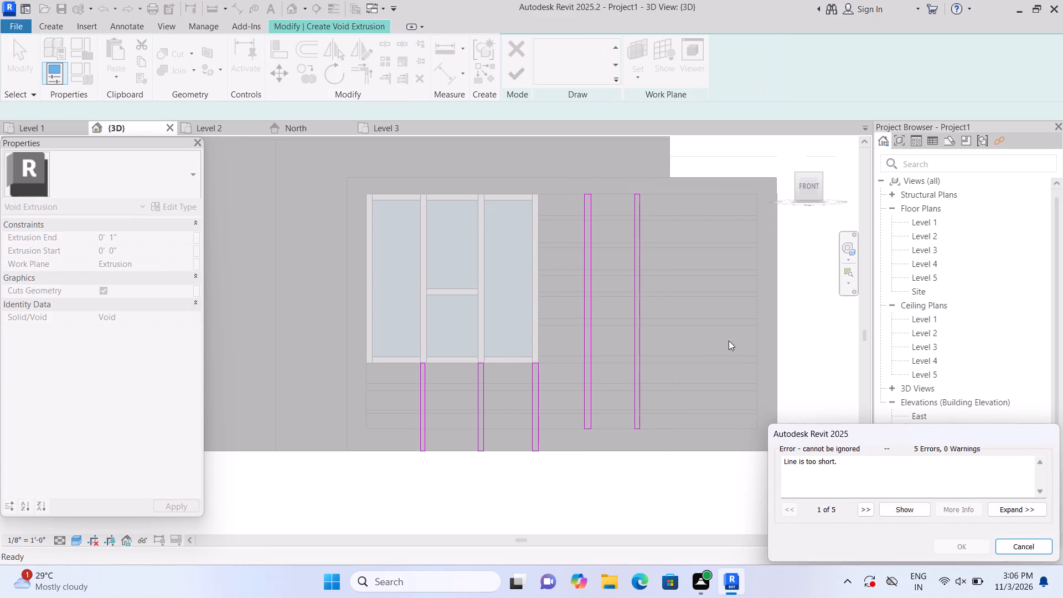
click(1032, 545)
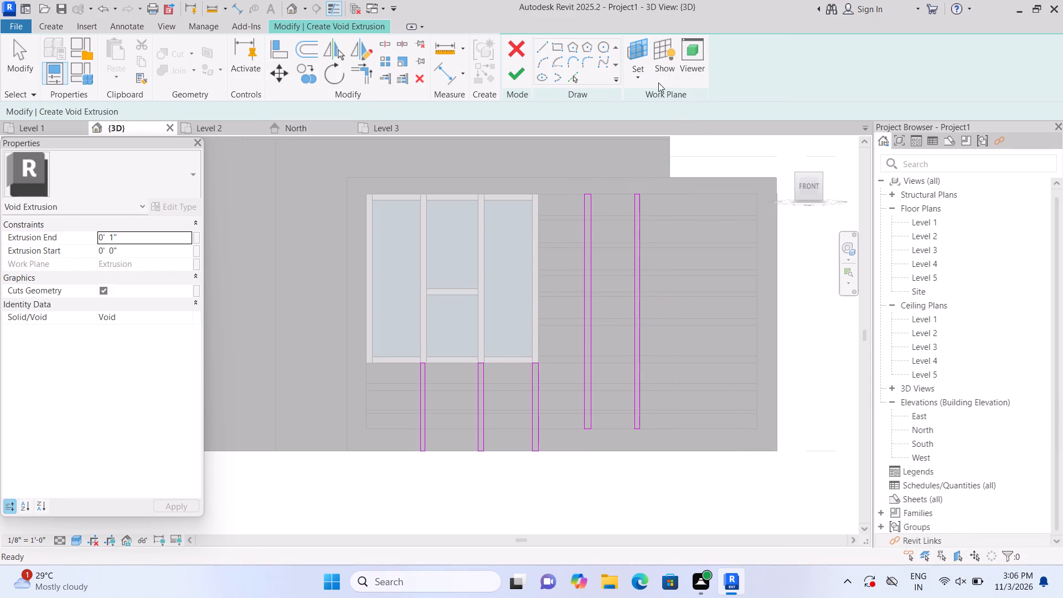
click(561, 44)
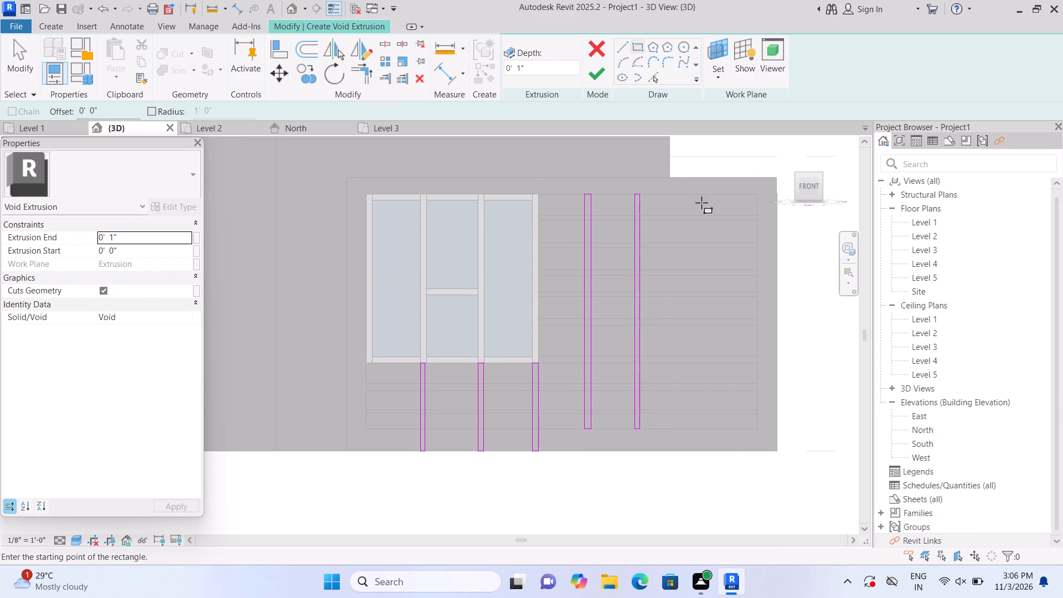
click(690, 195)
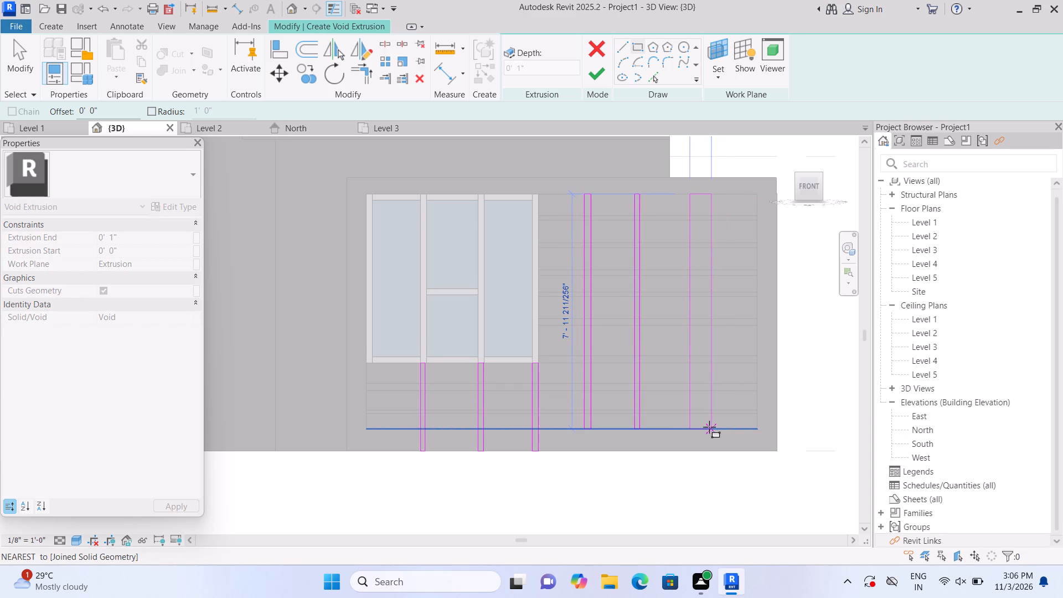
click(697, 428)
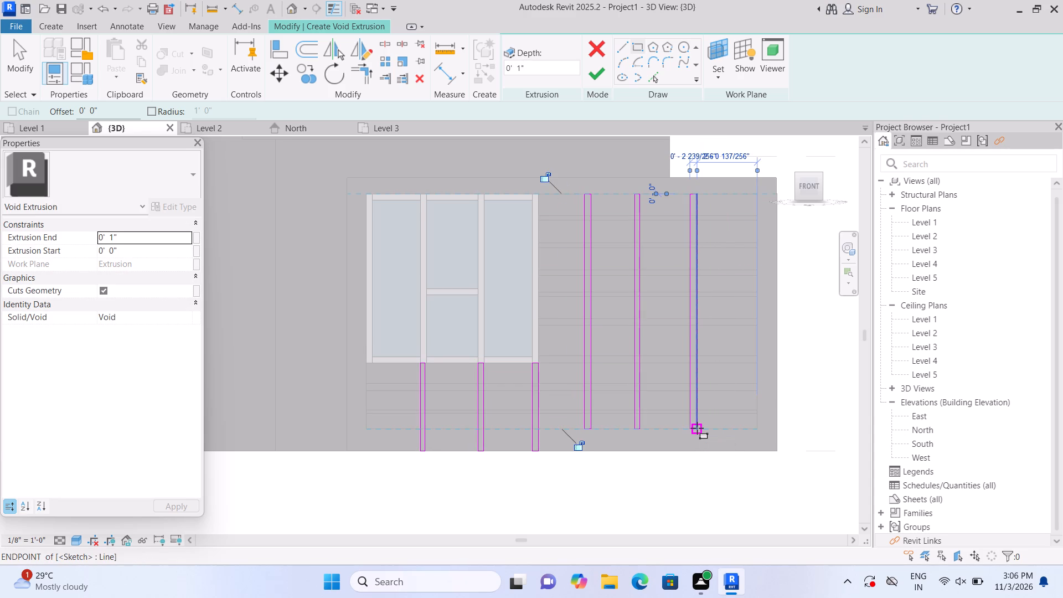
key(Escape)
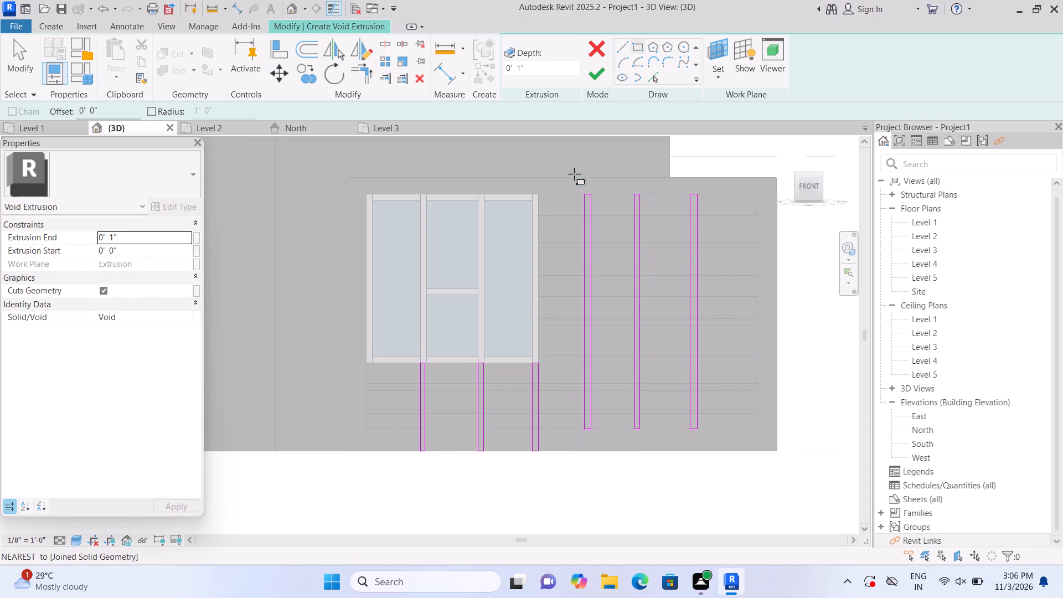
Finish the sketch of six vertical rectangles as a void extrusion 1" deep.
click(597, 70)
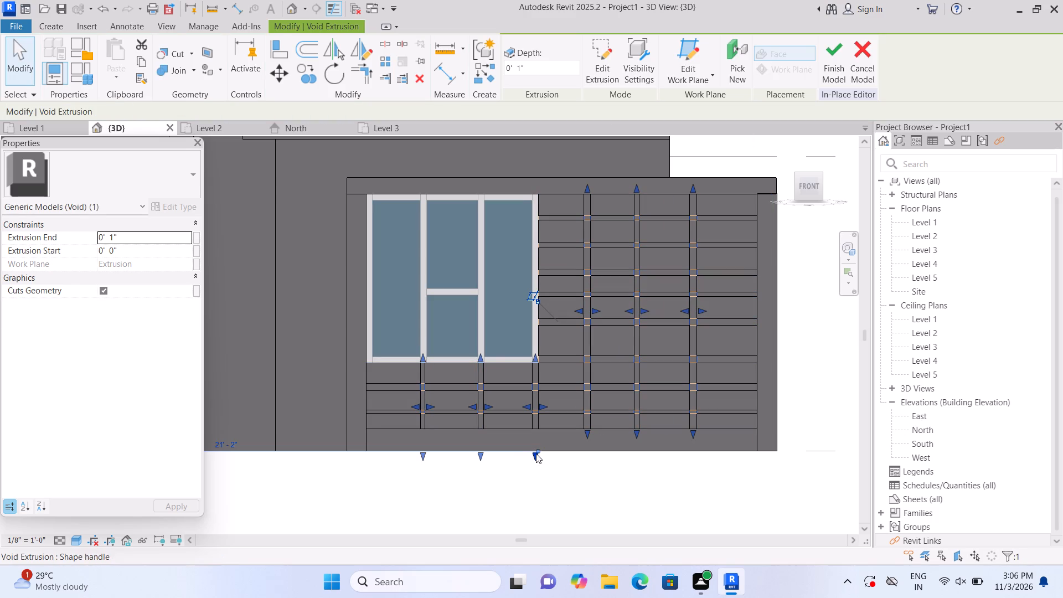
Shorten the three vertical grooves beneath the window so their lower ends align with the recessed panel's bottom edge.
drag(534, 455, 530, 434)
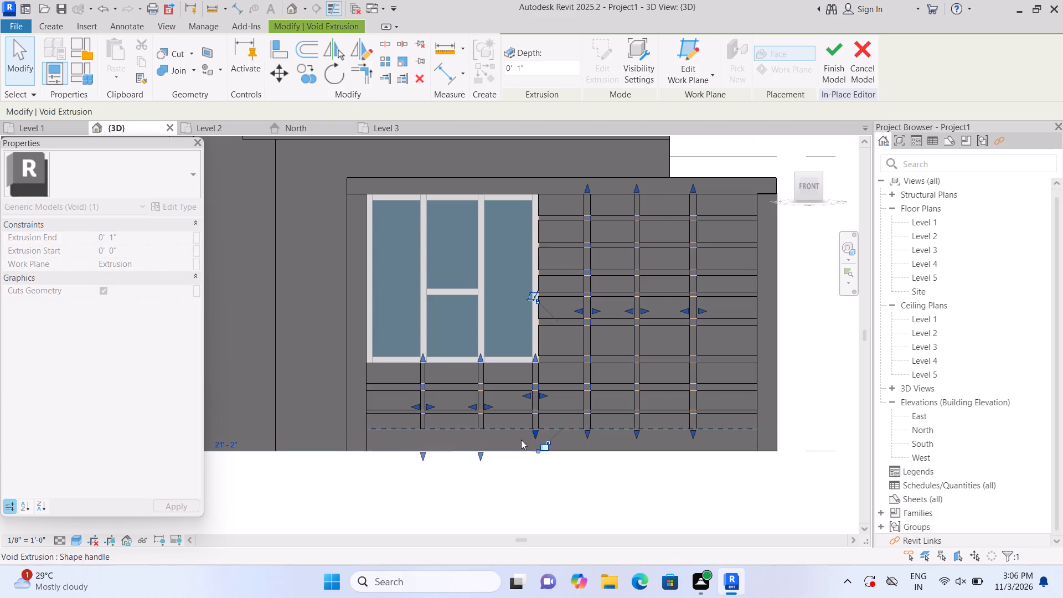
drag(479, 453, 483, 433)
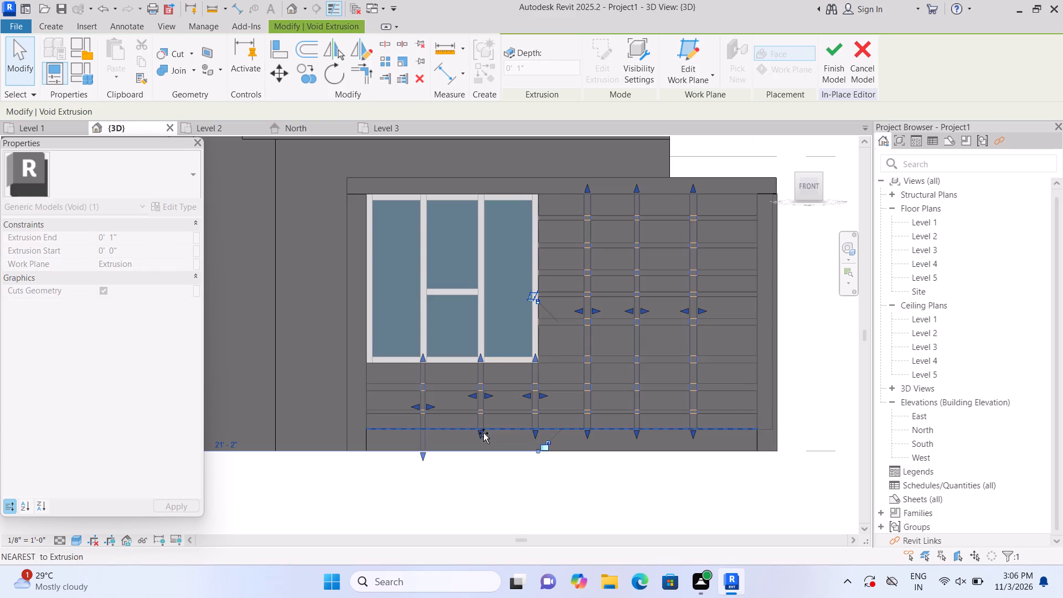
click(483, 433)
drag(421, 456, 423, 434)
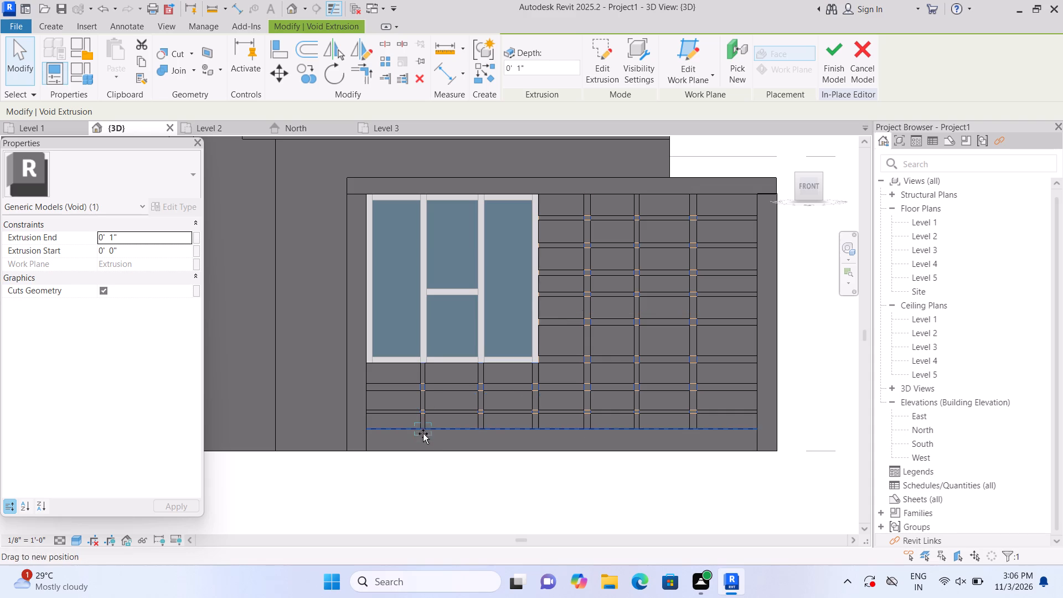
drag(423, 434, 424, 430)
click(457, 464)
Examine the whole front facade, comparing the grooved wall panels with the plain panels around the middle windows.
scroll(458, 464, down, 6)
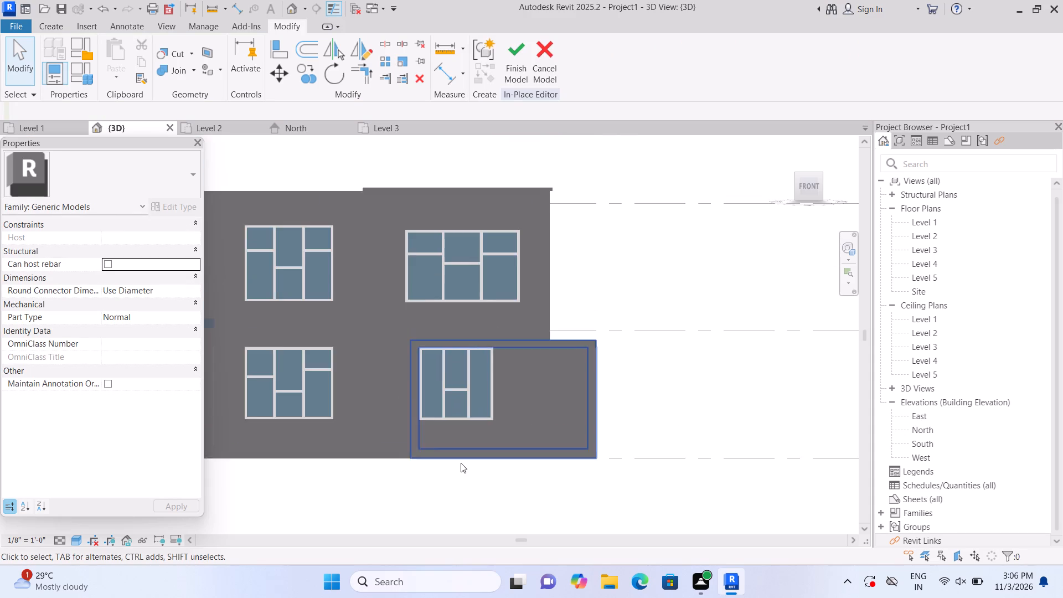
scroll(413, 479, down, 2)
middle_drag(409, 482, 509, 477)
middle_drag(405, 470, 427, 476)
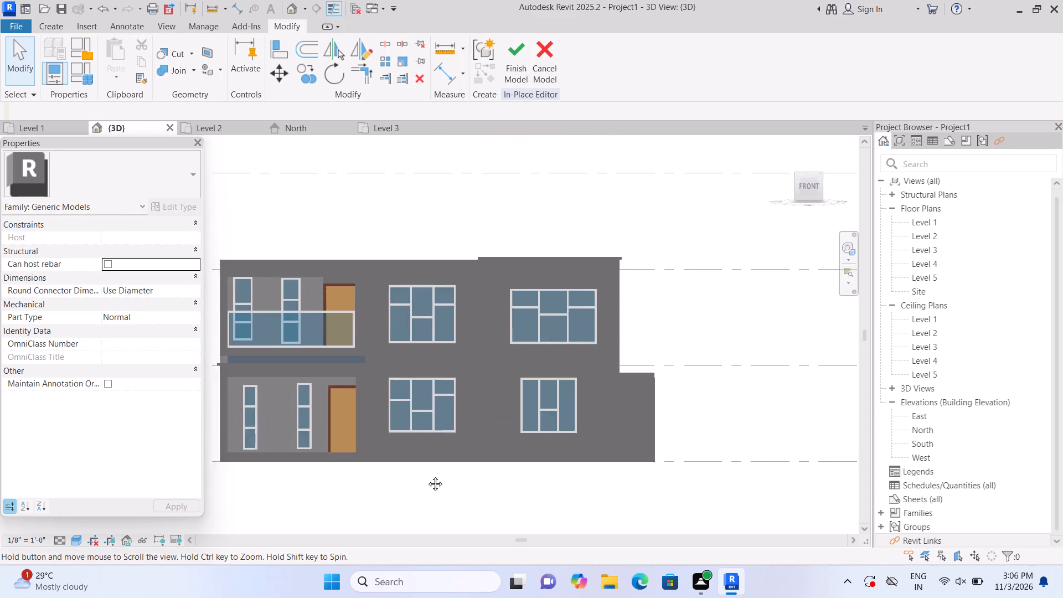
middle_drag(427, 476, 438, 479)
middle_drag(431, 473, 420, 506)
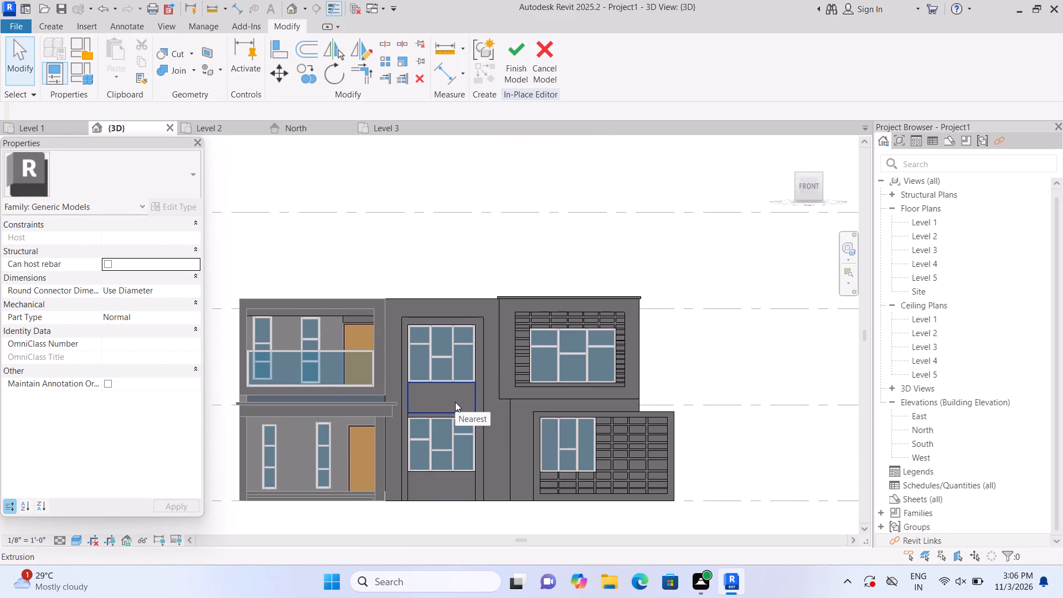
scroll(455, 402, up, 2)
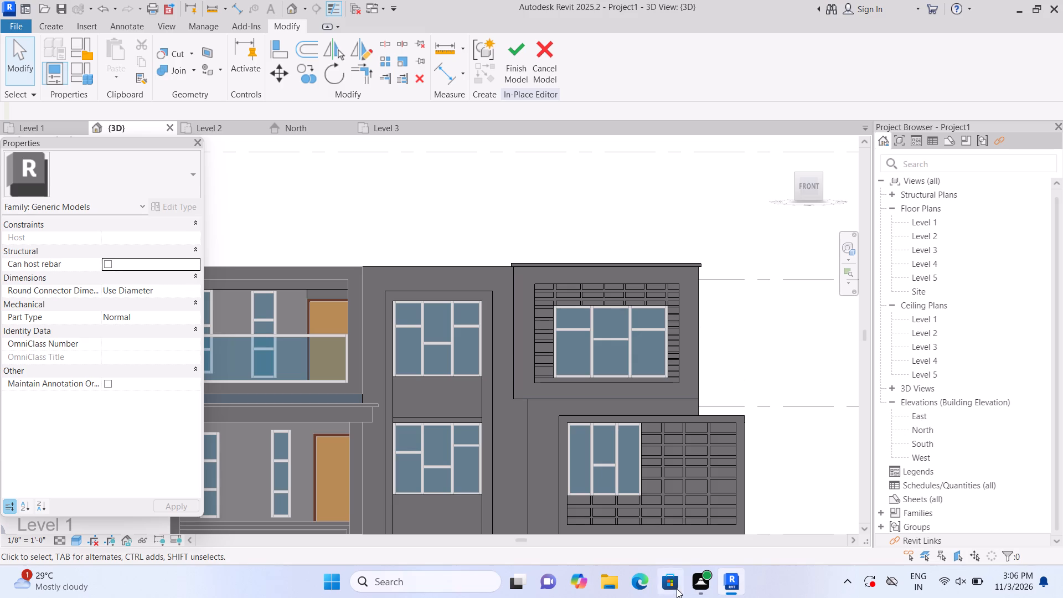
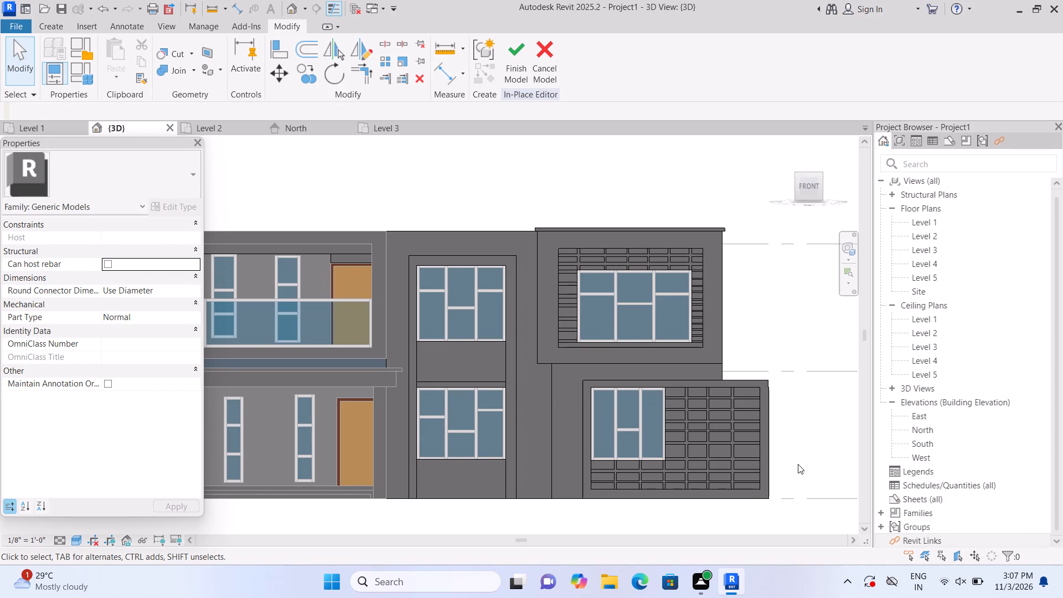
Start a void extrusion with its work plane on the wall panel face between the upper and lower middle windows.
middle_drag(788, 387, 818, 341)
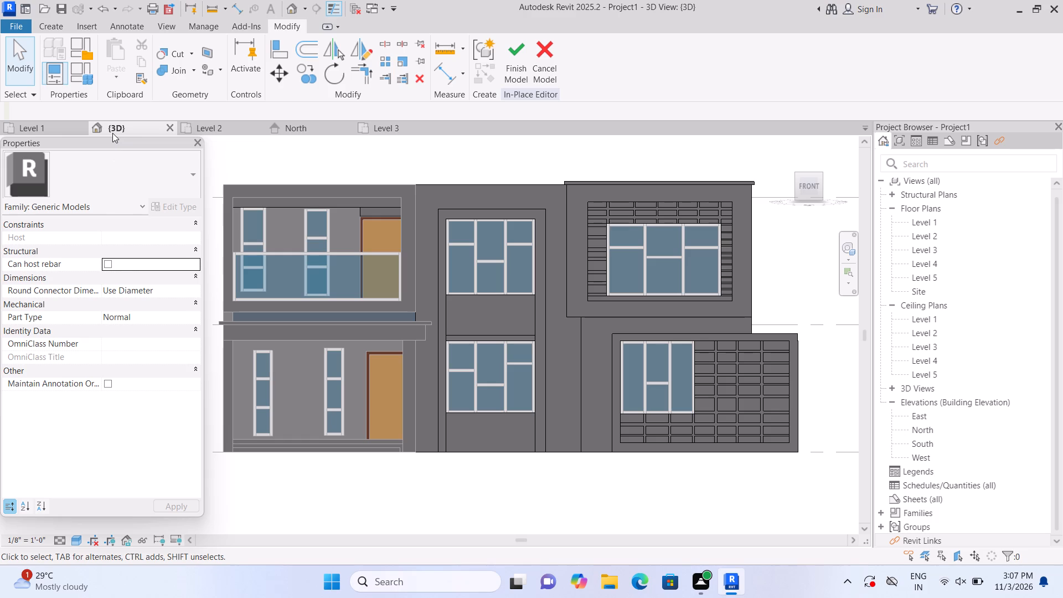
click(61, 30)
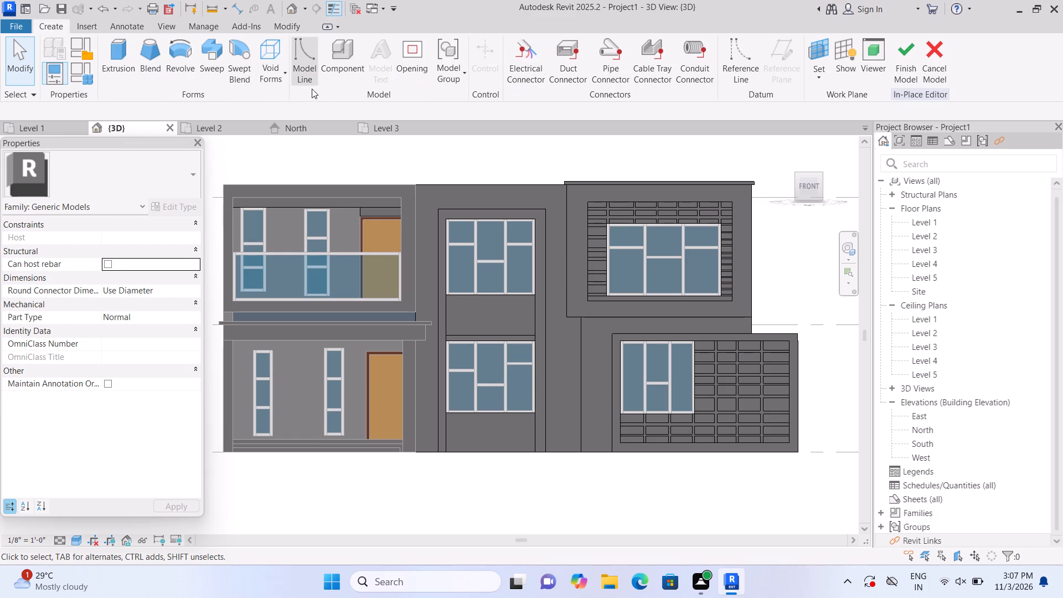
click(283, 70)
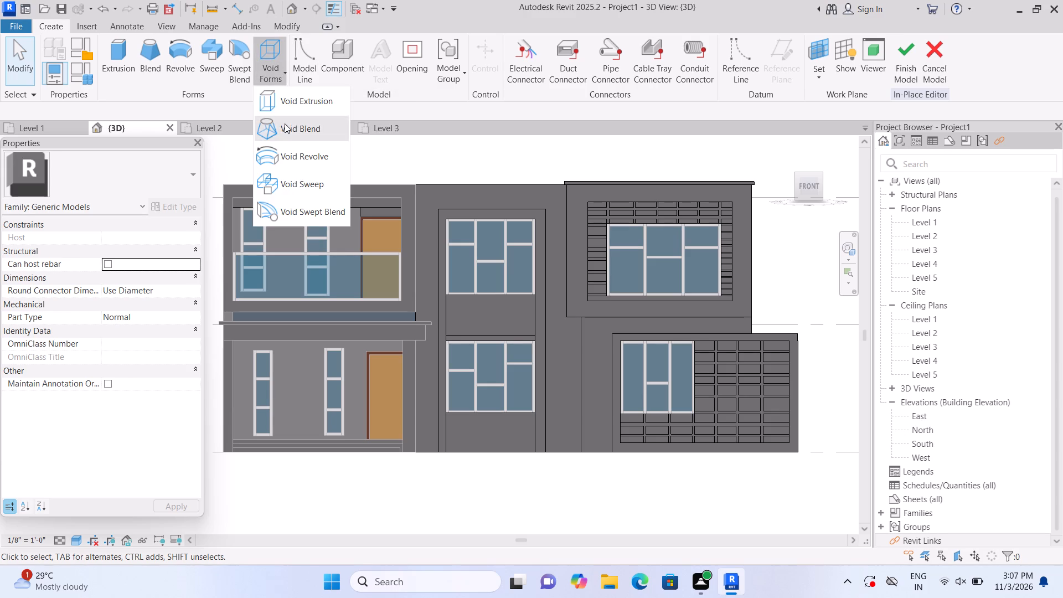
click(286, 106)
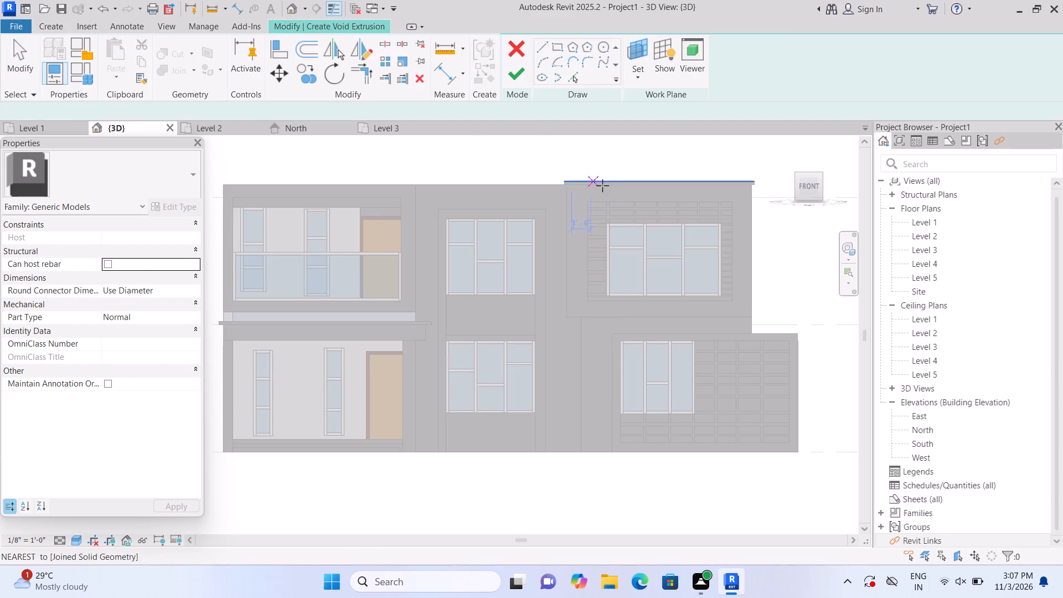
double_click(715, 81)
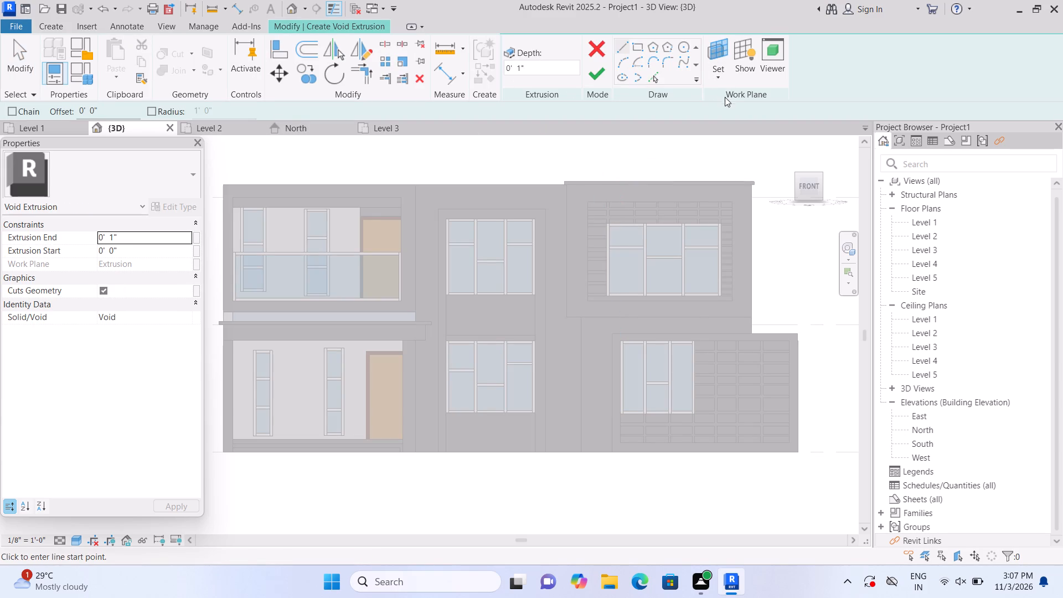
click(717, 79)
click(732, 134)
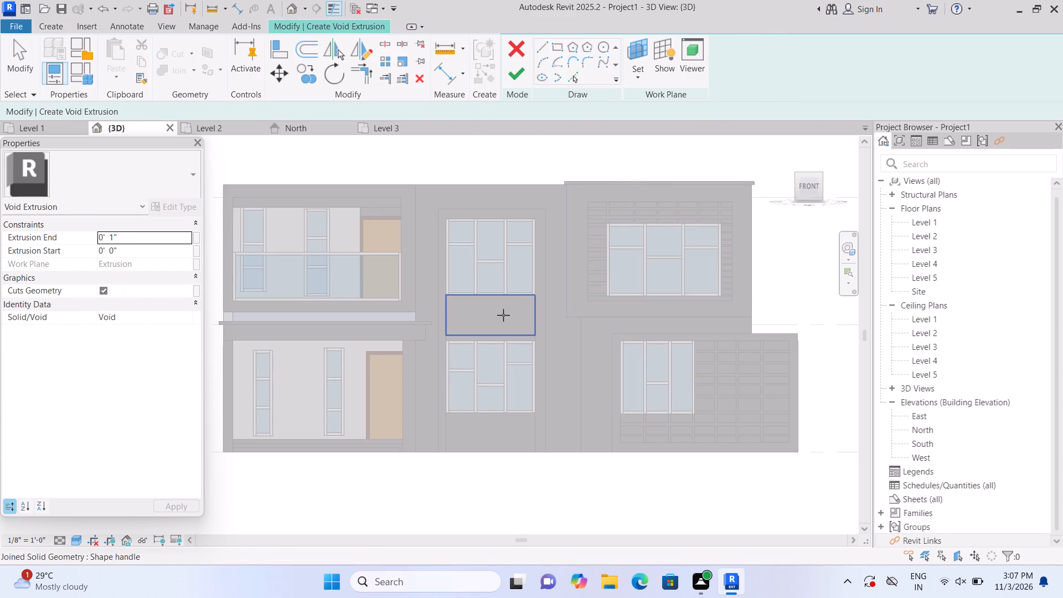
scroll(503, 316, up, 1)
click(502, 316)
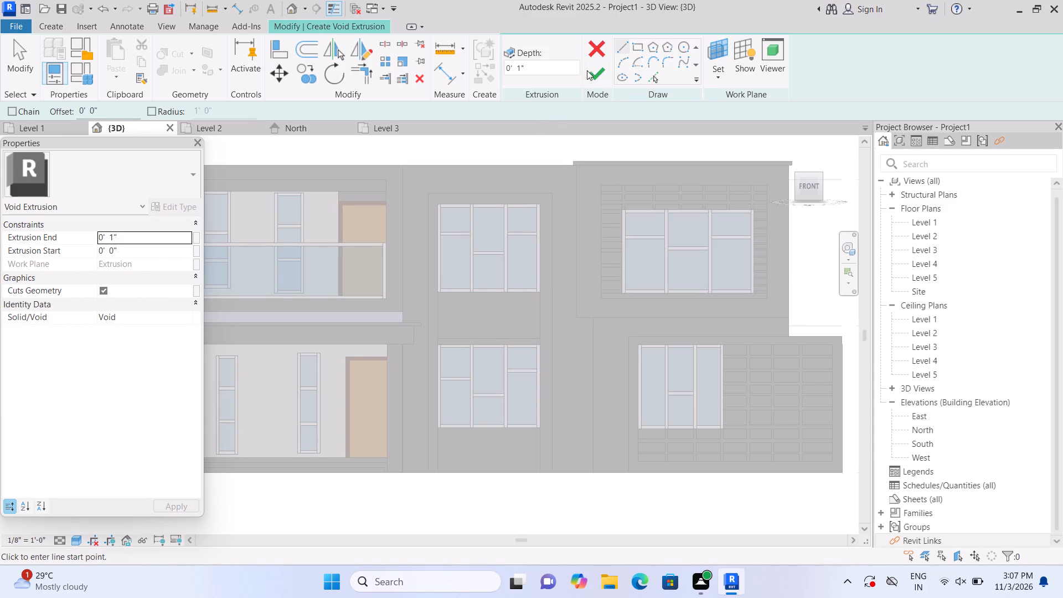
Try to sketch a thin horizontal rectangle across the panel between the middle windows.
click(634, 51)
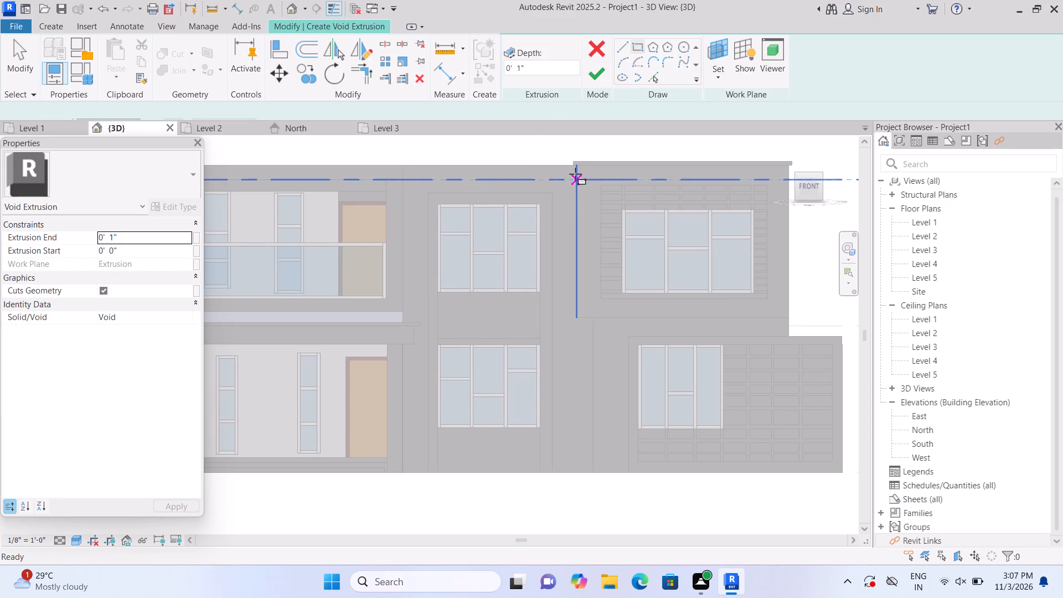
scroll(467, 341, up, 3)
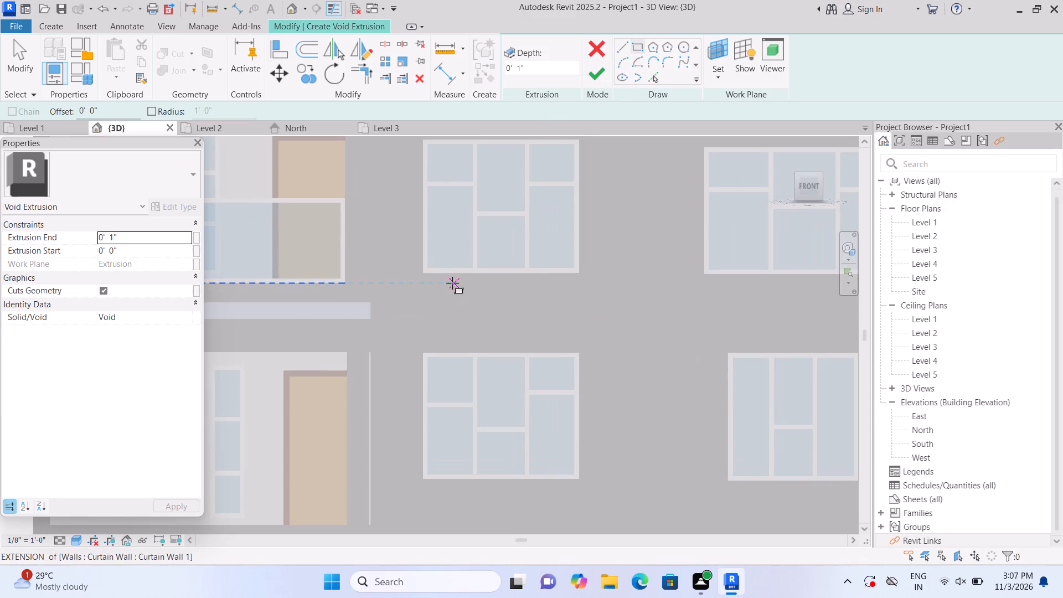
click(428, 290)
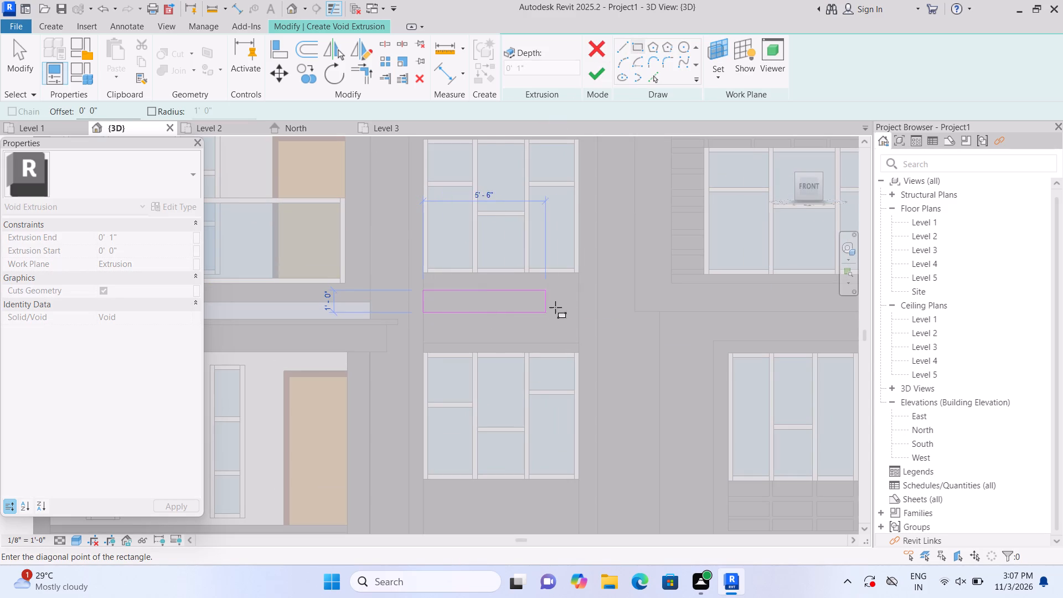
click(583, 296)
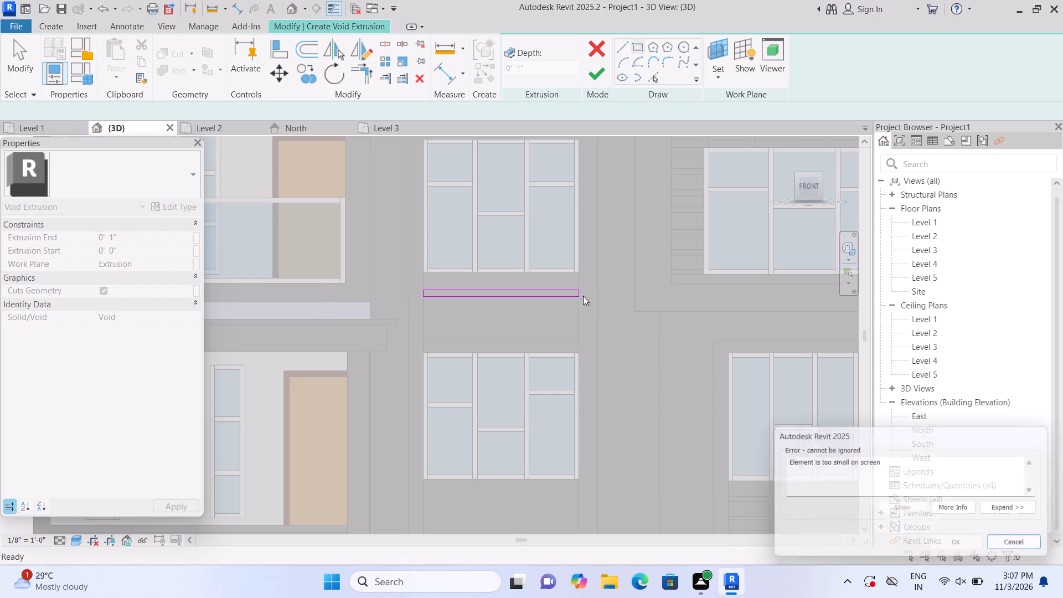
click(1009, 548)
Sketch three spaced horizontal rectangles 7'-0" long and about 2" high across the panel between the middle windows.
double_click(555, 46)
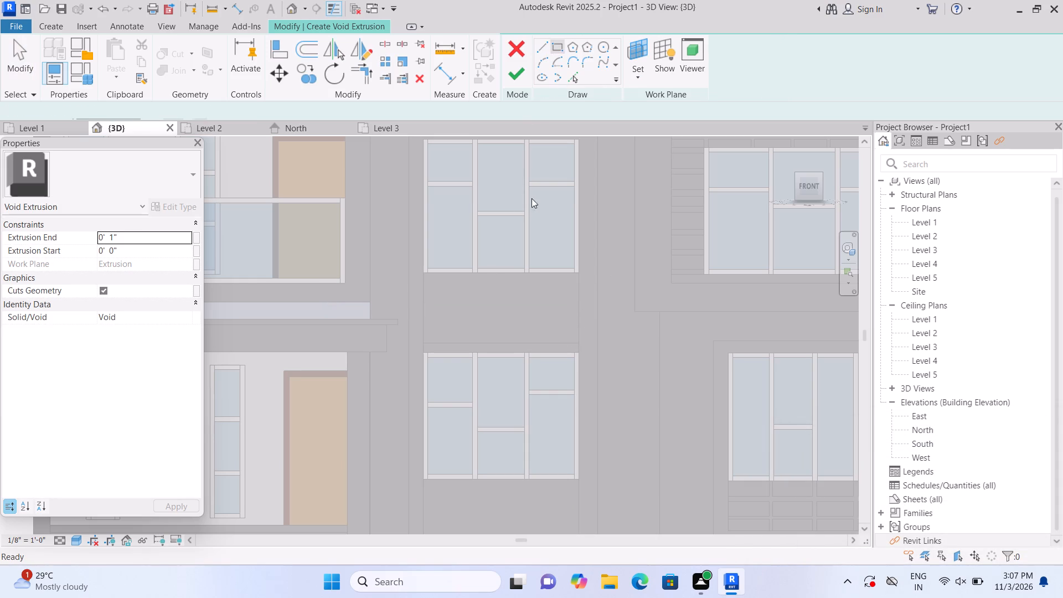
scroll(479, 282, up, 3)
click(398, 292)
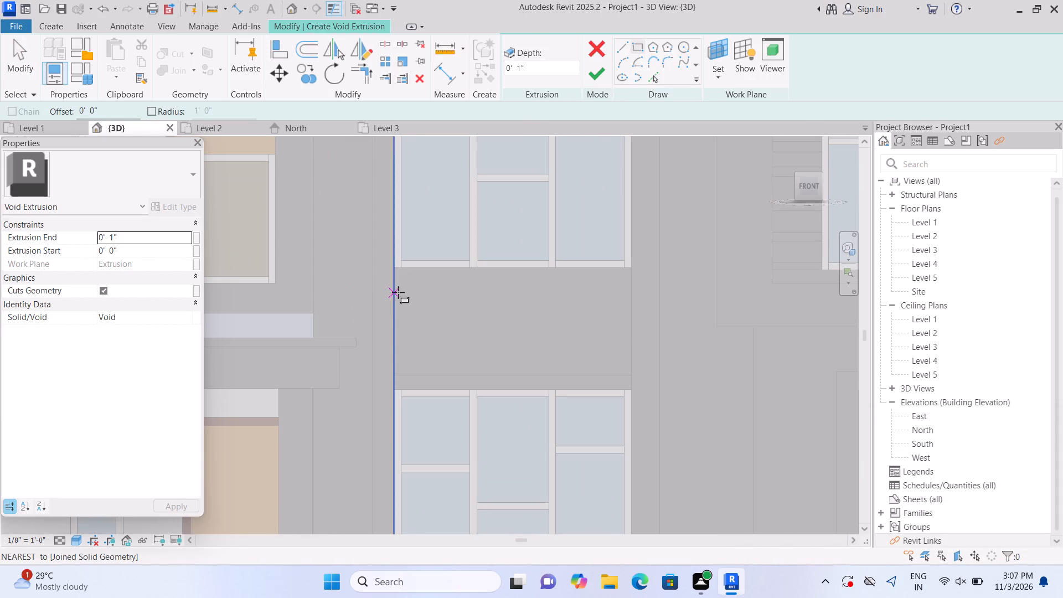
click(631, 297)
key(Escape)
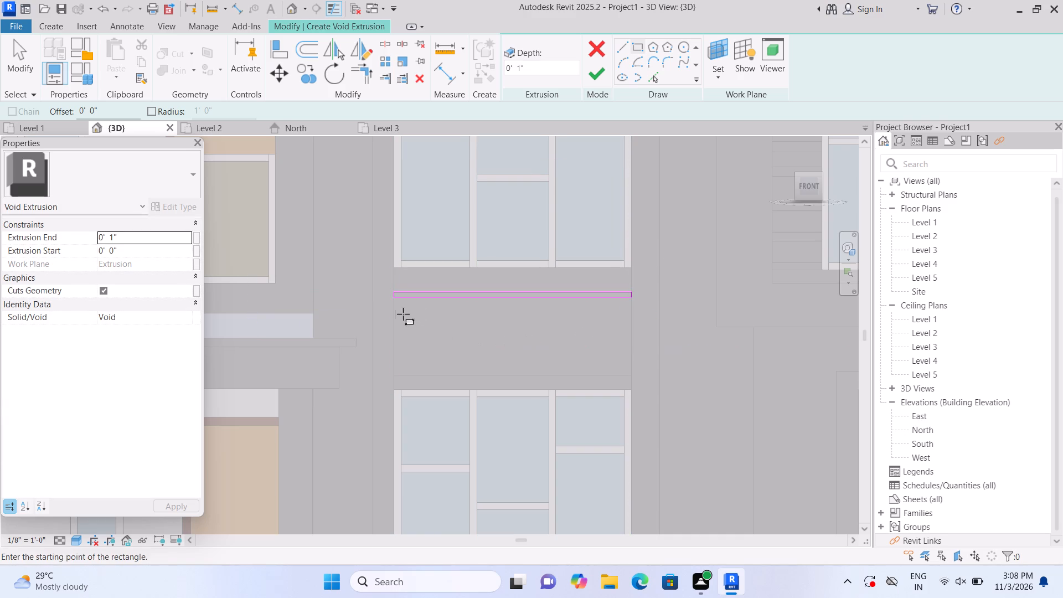
click(396, 319)
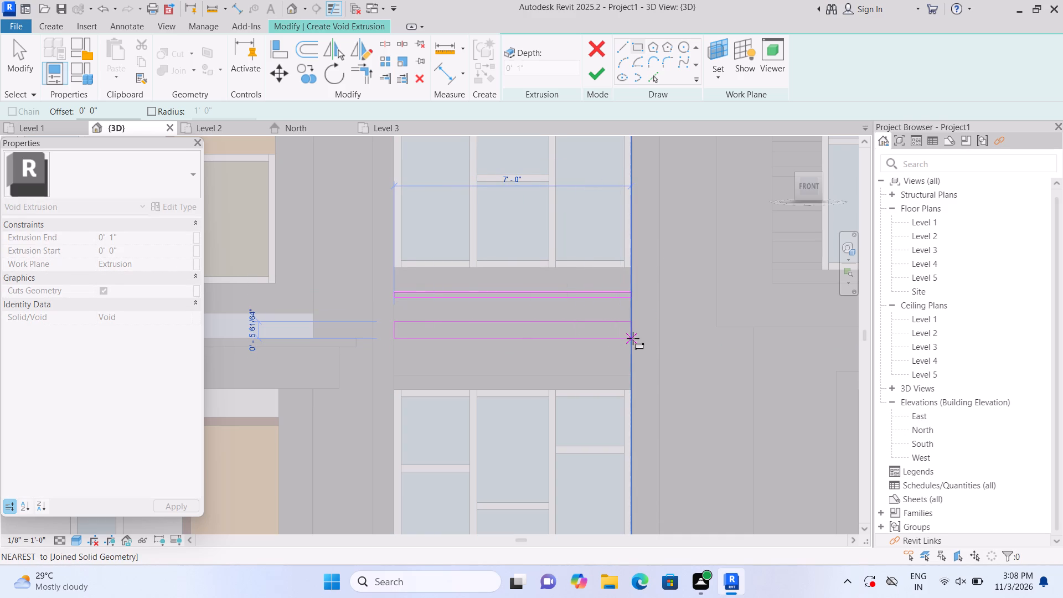
scroll(633, 330, up, 3)
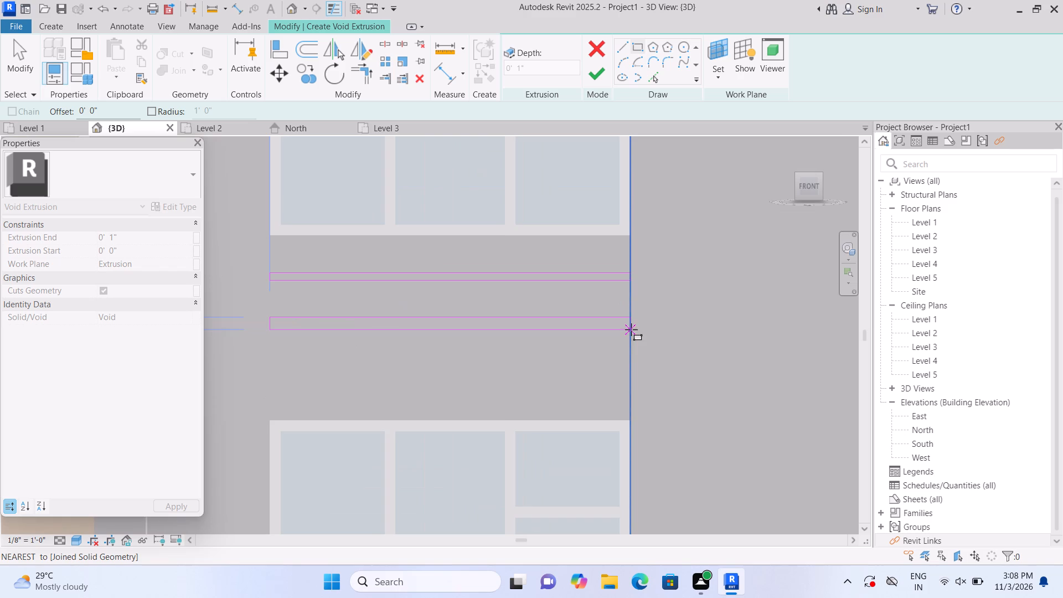
click(629, 326)
key(Escape)
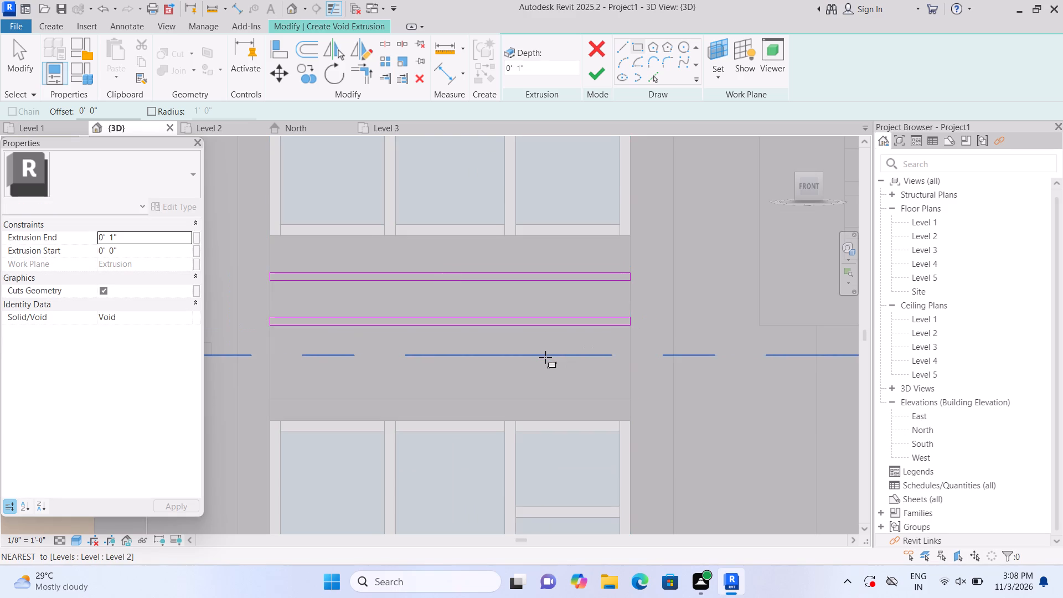
middle_drag(560, 359, 606, 293)
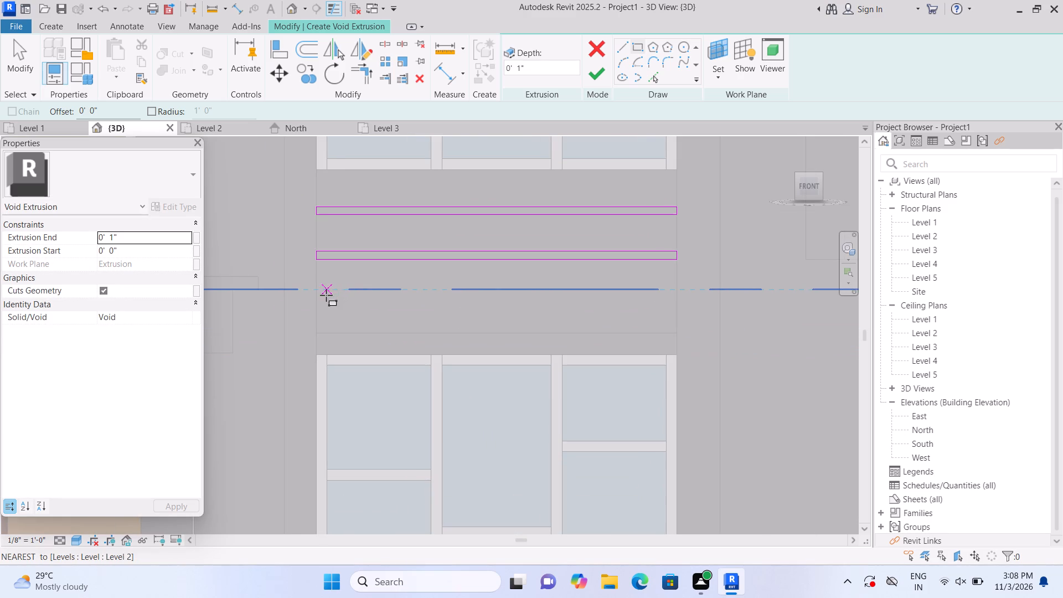
click(317, 292)
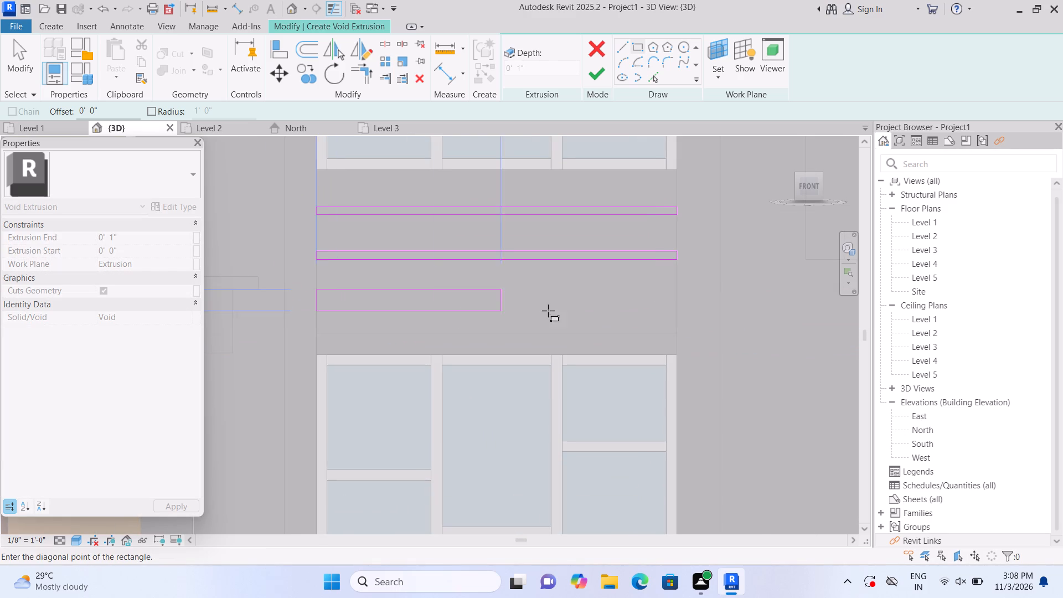
click(672, 297)
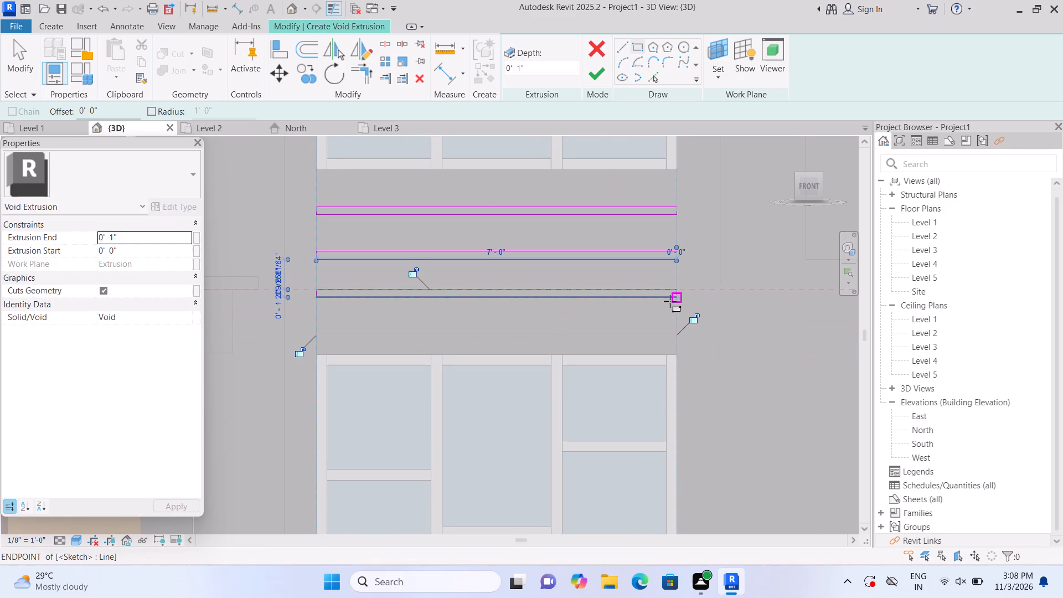
key(Escape)
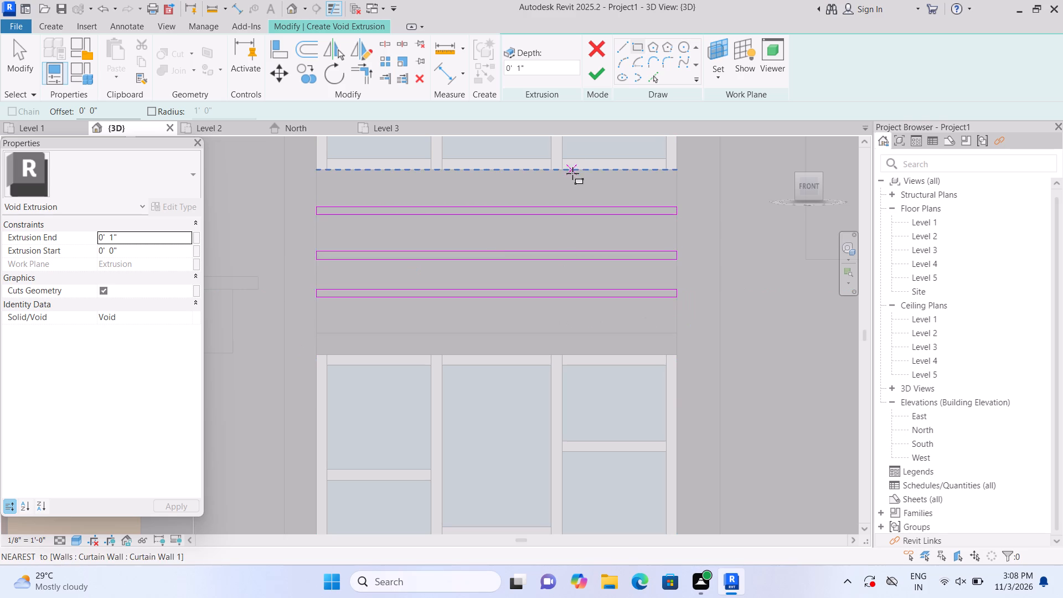
Finish the sketch of three horizontal rectangles as a void extrusion 1" deep.
click(600, 74)
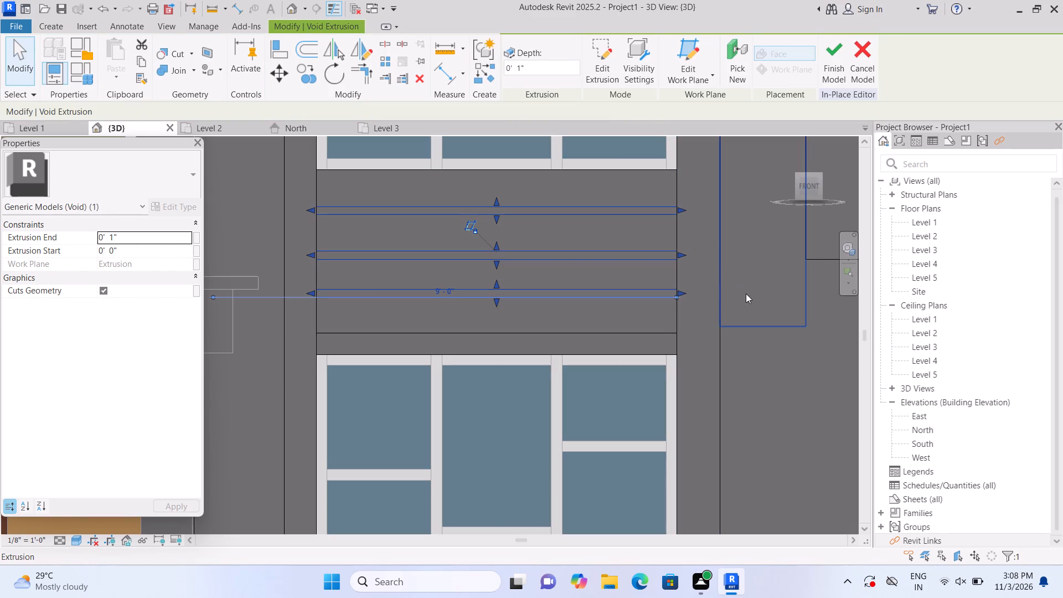
key(Escape)
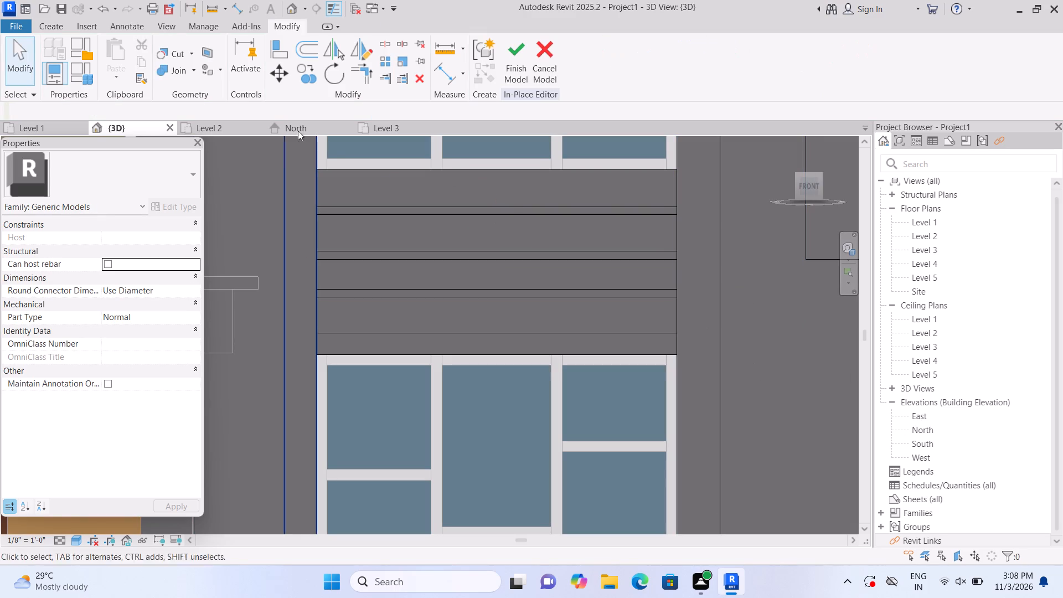
Start another void extrusion on the grooved panel face and sketch a narrow vertical rectangle about 3'-2" tall near one side.
click(57, 27)
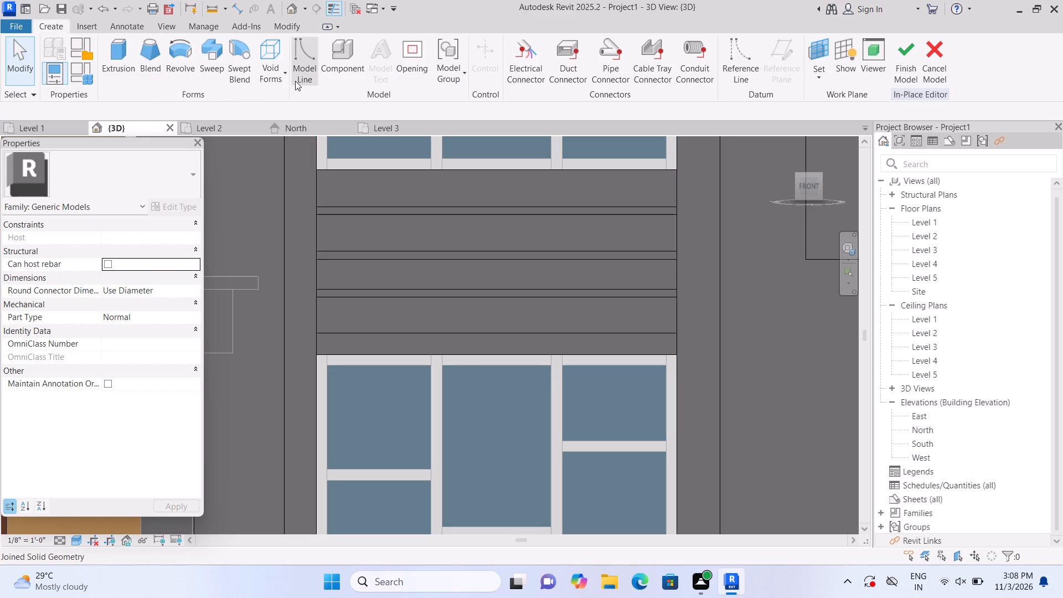
click(281, 73)
click(288, 96)
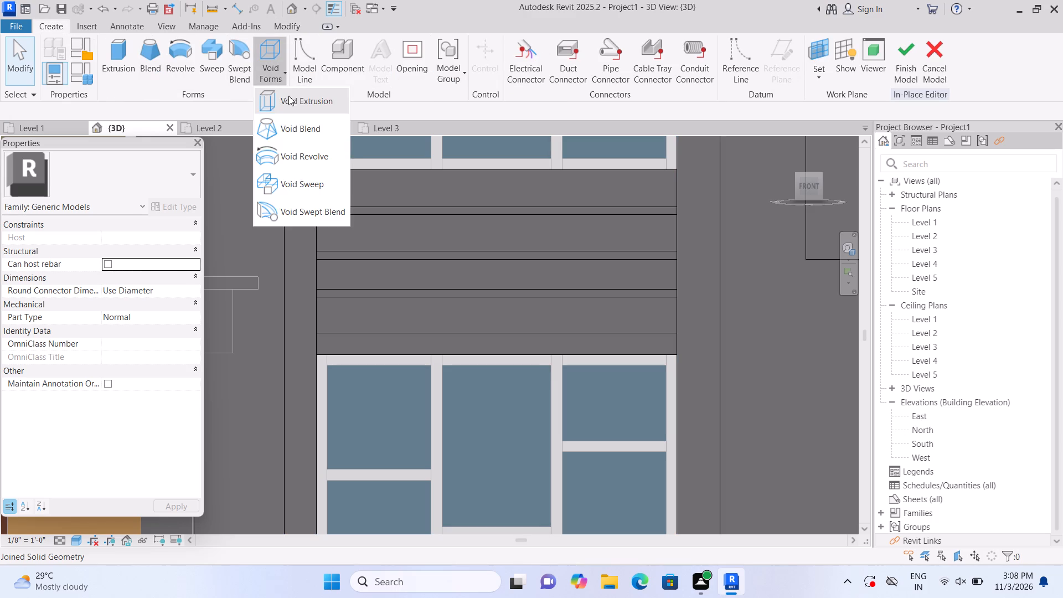
click(725, 78)
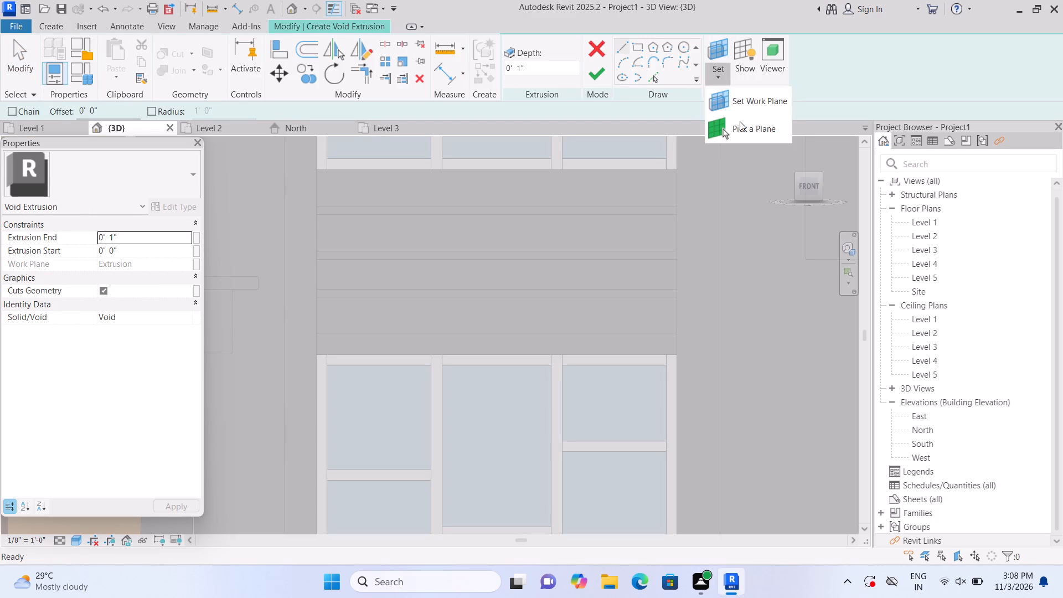
click(740, 122)
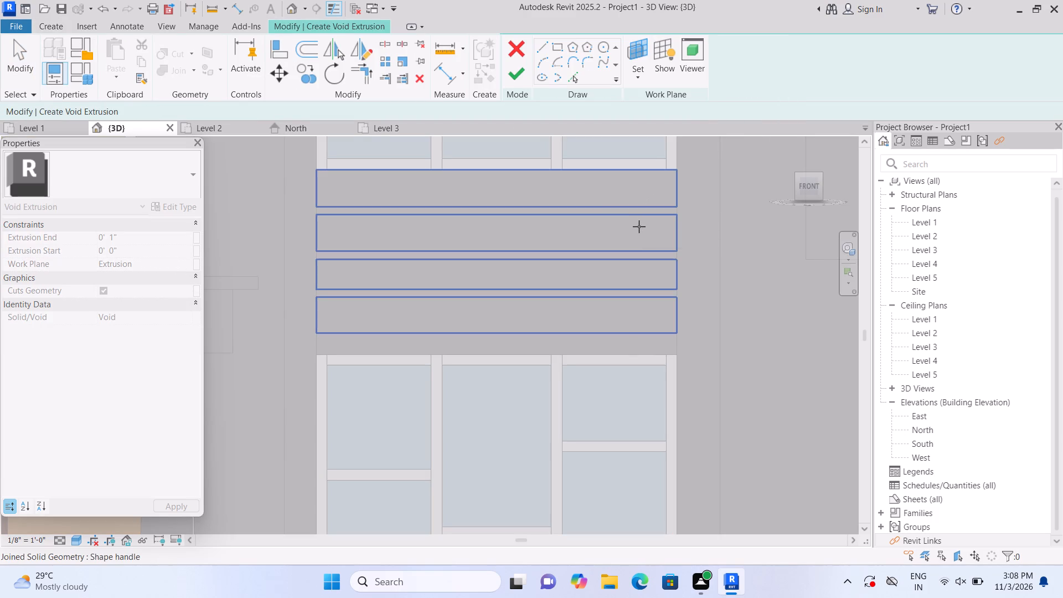
click(639, 226)
click(632, 48)
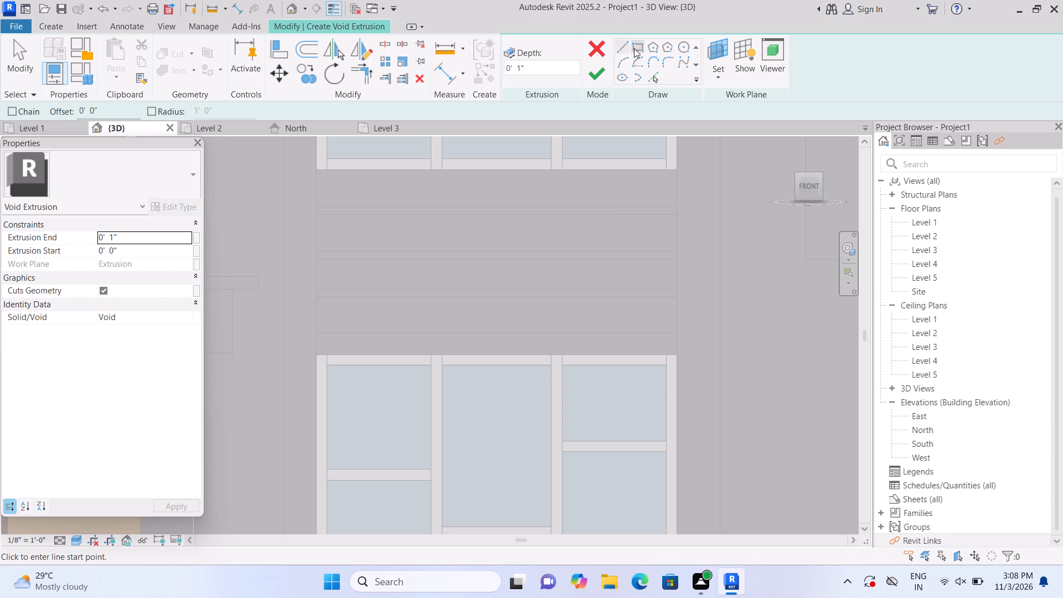
click(379, 174)
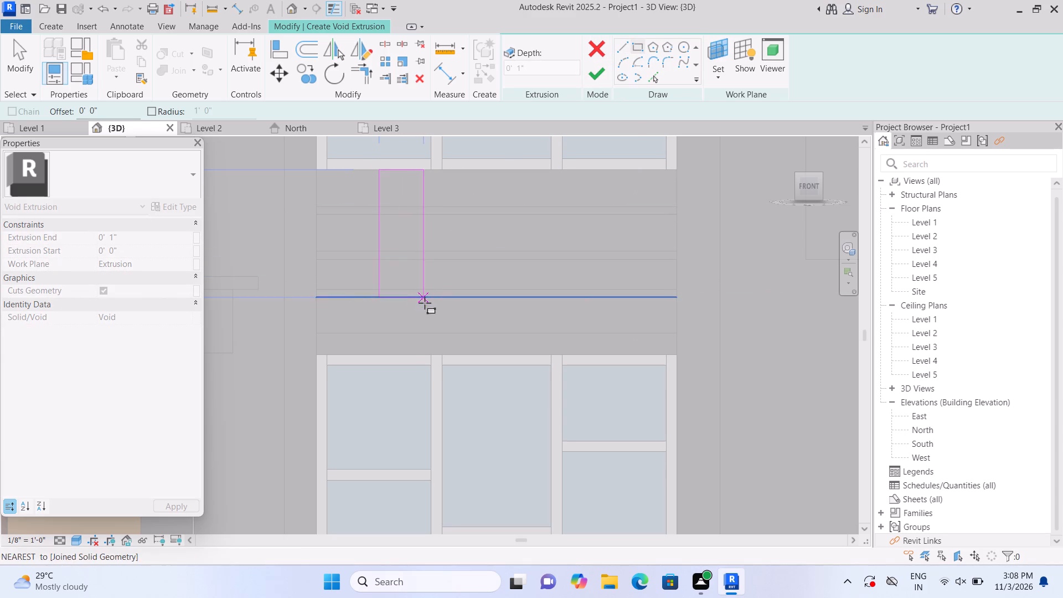
double_click(385, 328)
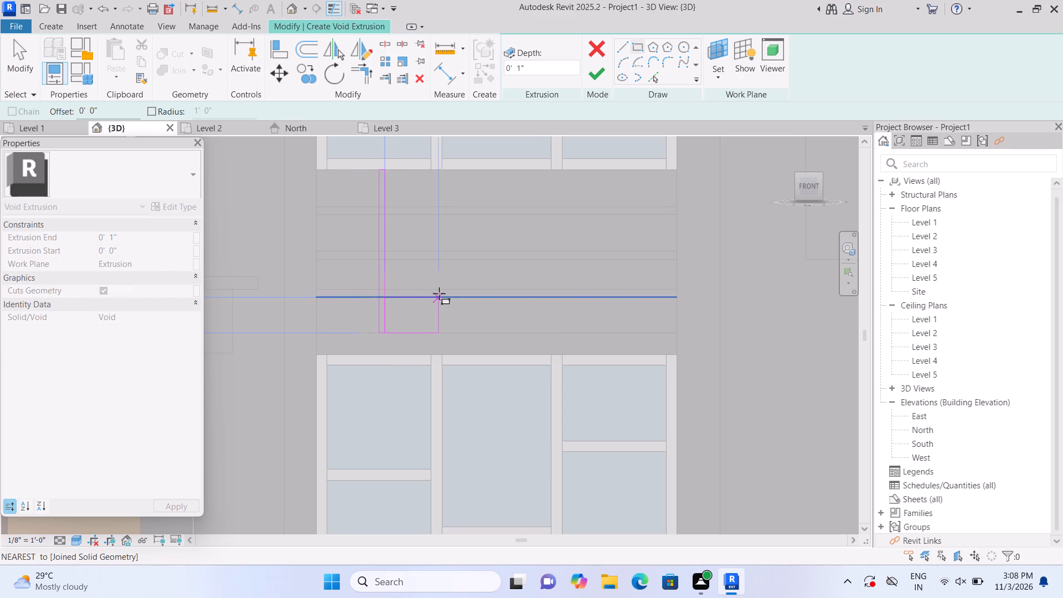
key(Escape)
Sketch two more narrow vertical rectangles about 3'-2" tall, spaced across the rest of the panel between the middle windows.
click(457, 173)
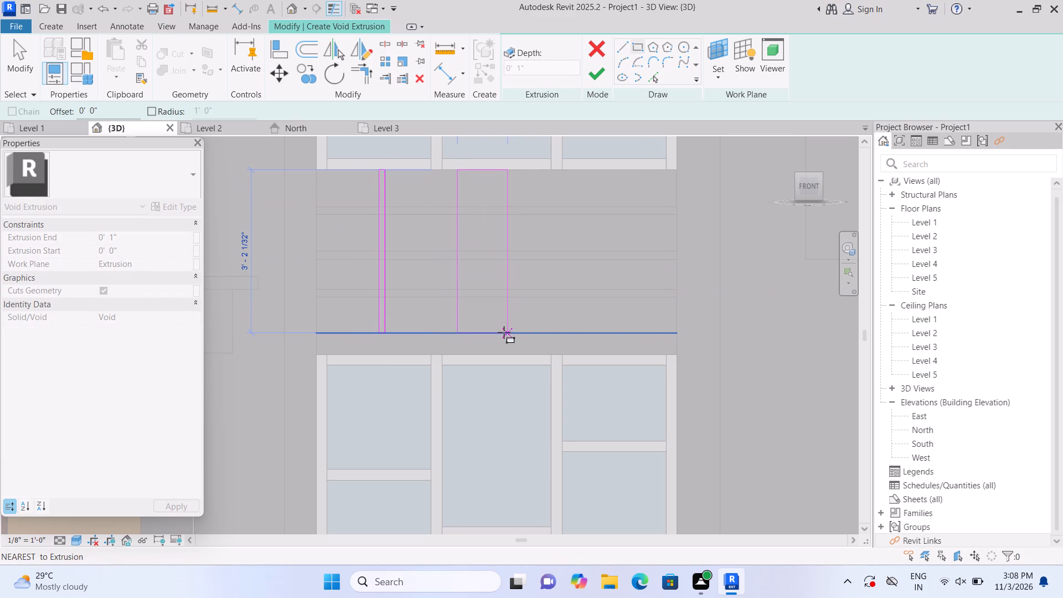
click(465, 331)
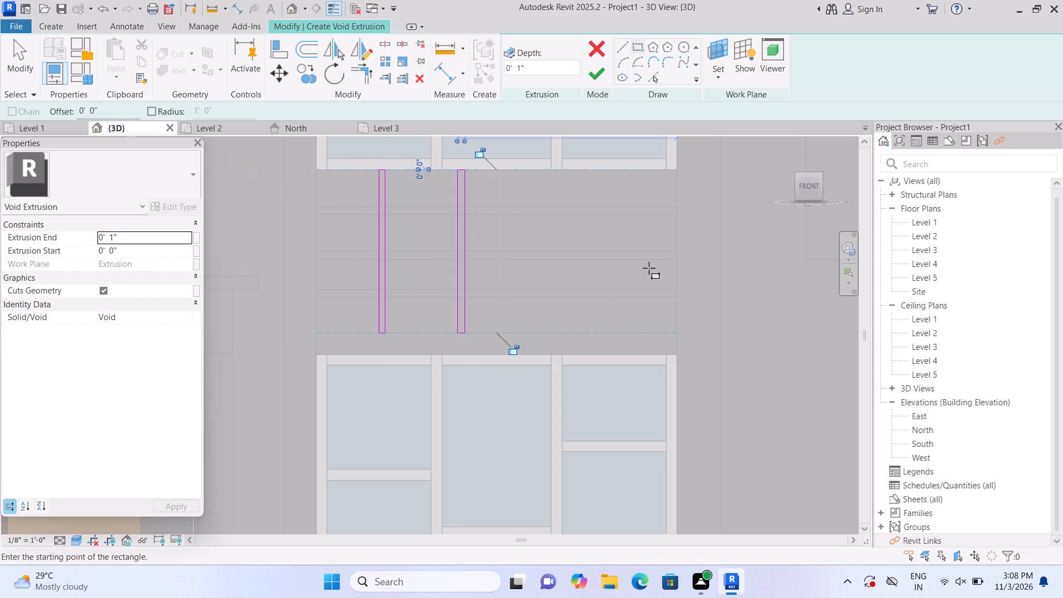
key(Escape)
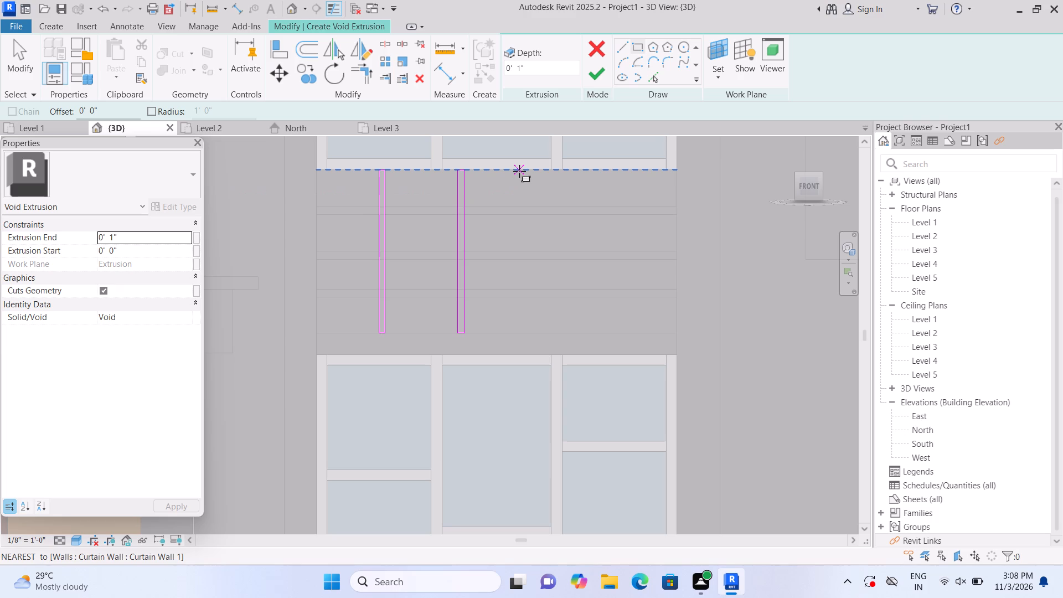
click(519, 171)
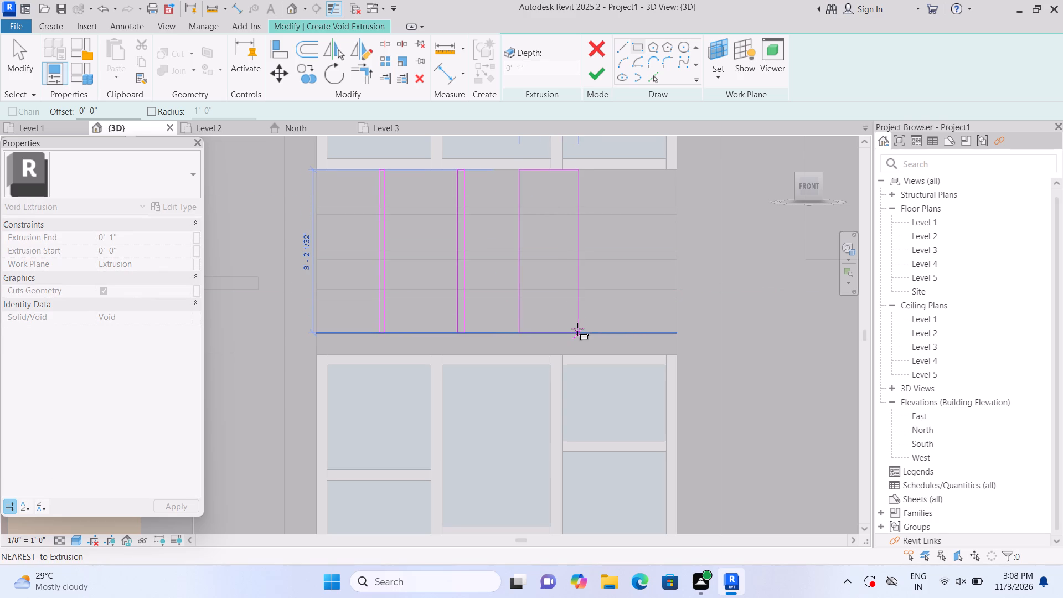
click(527, 330)
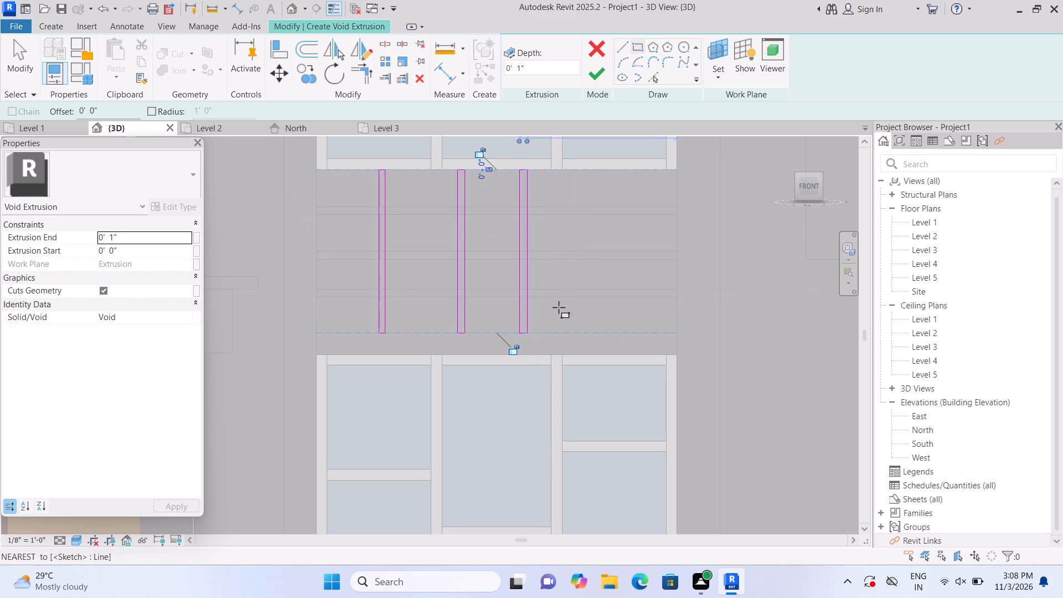
Add a fourth narrow vertical rectangle about 3'-2" tall to the panel between the middle windows and finish the void extrusion 1" deep.
key(Escape)
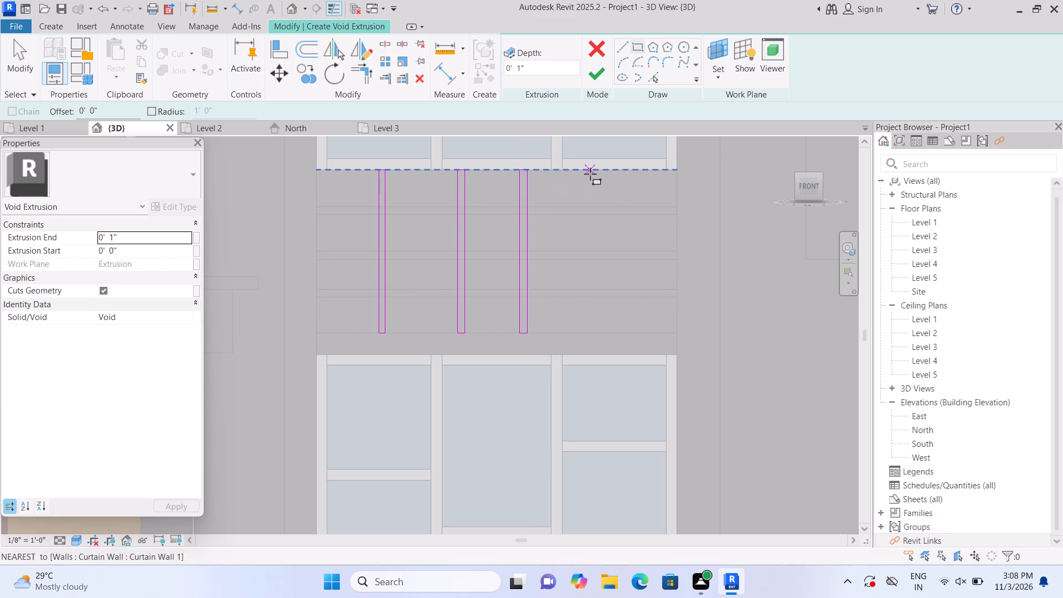
click(591, 173)
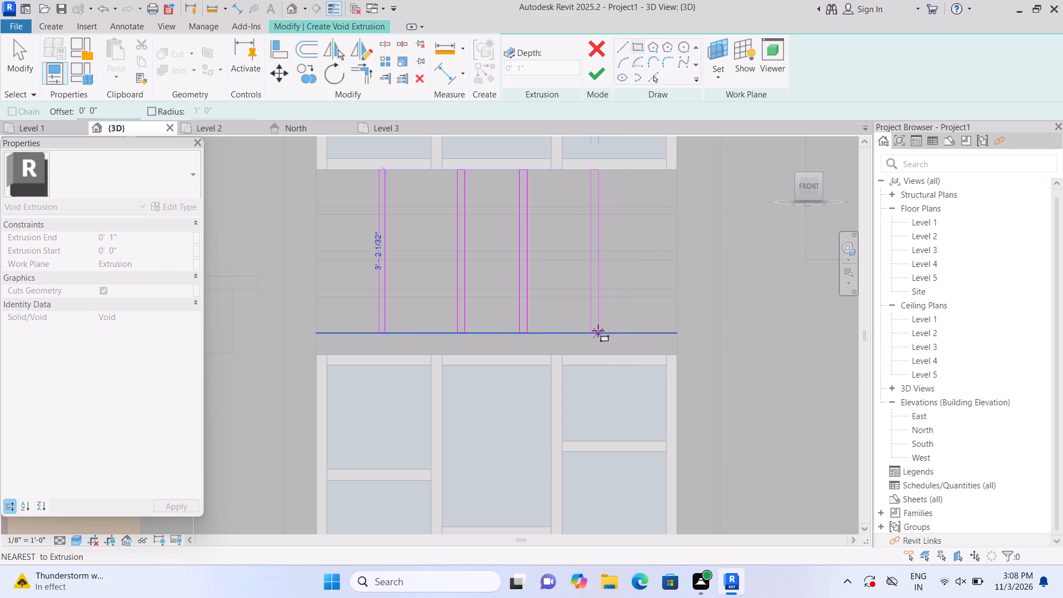
click(598, 331)
click(594, 77)
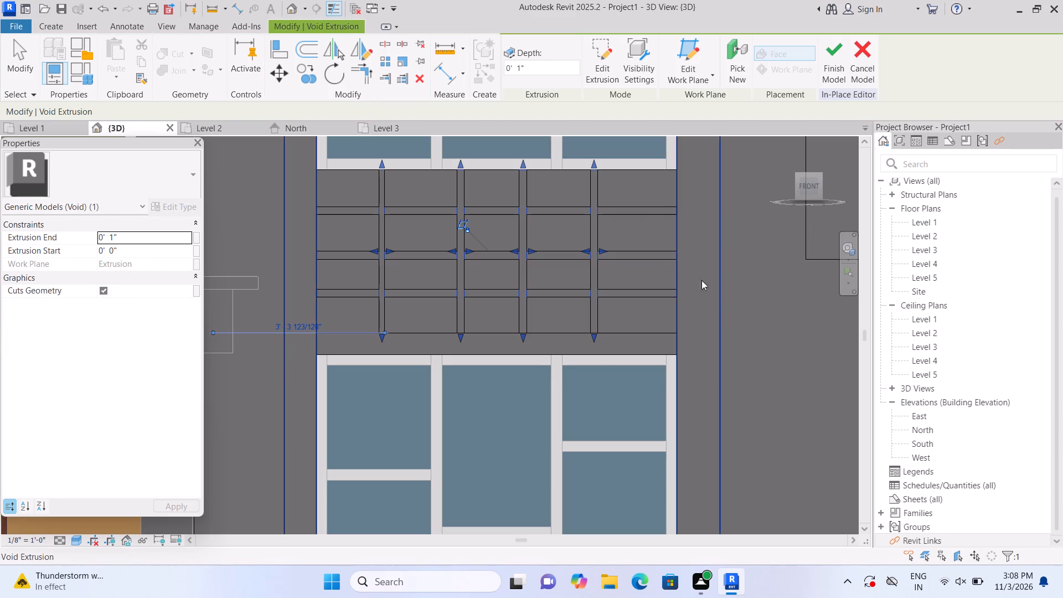
click(771, 355)
scroll(766, 352, down, 7)
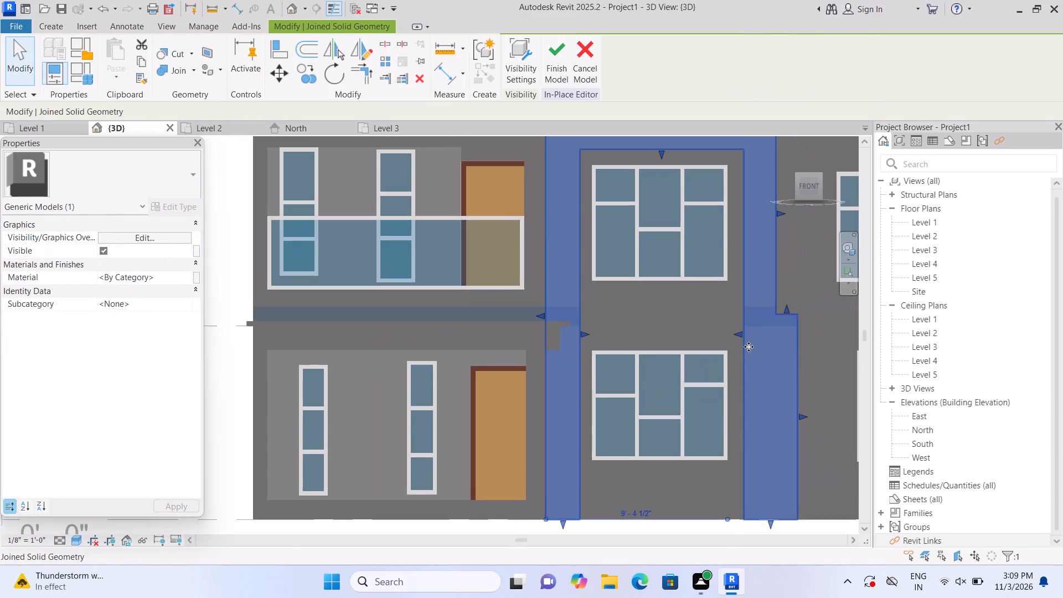
key(Escape)
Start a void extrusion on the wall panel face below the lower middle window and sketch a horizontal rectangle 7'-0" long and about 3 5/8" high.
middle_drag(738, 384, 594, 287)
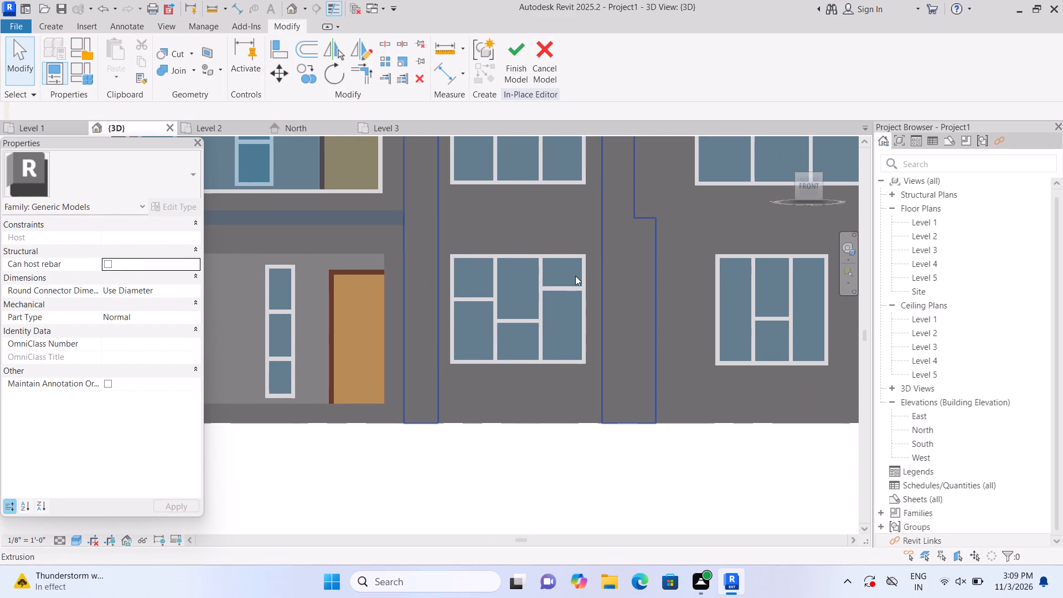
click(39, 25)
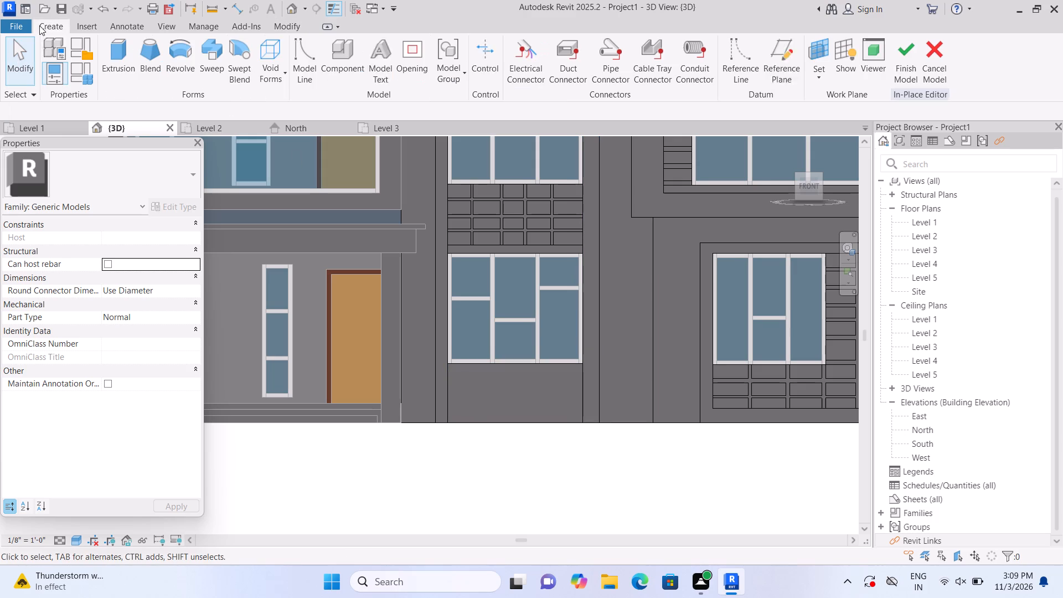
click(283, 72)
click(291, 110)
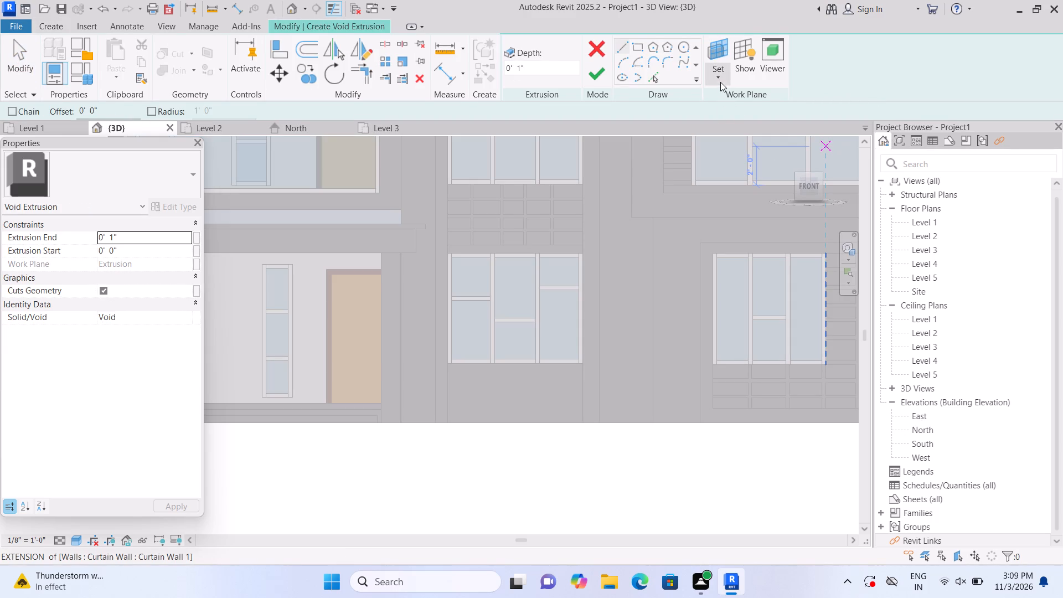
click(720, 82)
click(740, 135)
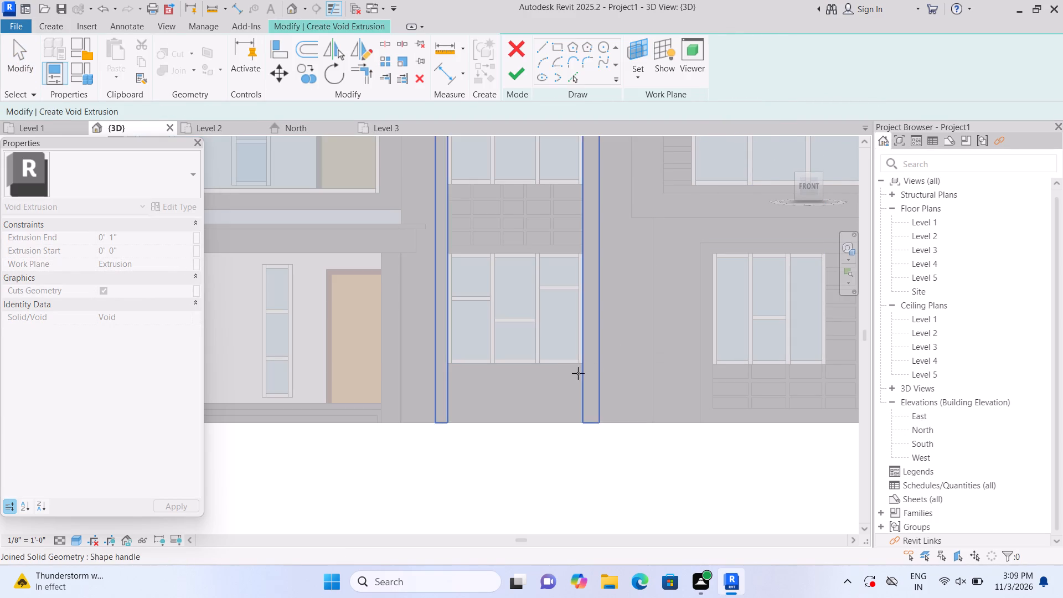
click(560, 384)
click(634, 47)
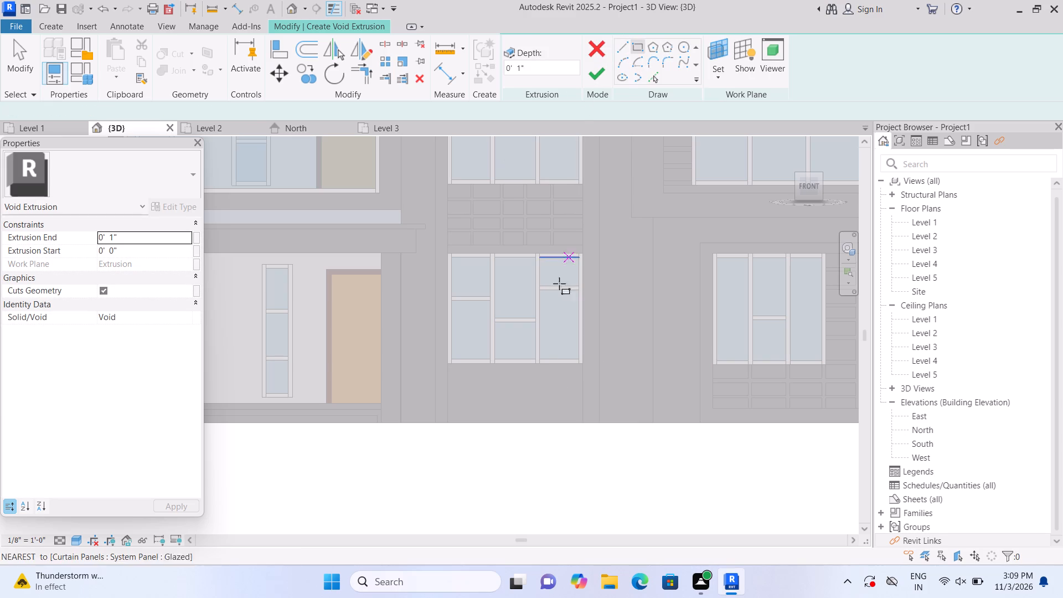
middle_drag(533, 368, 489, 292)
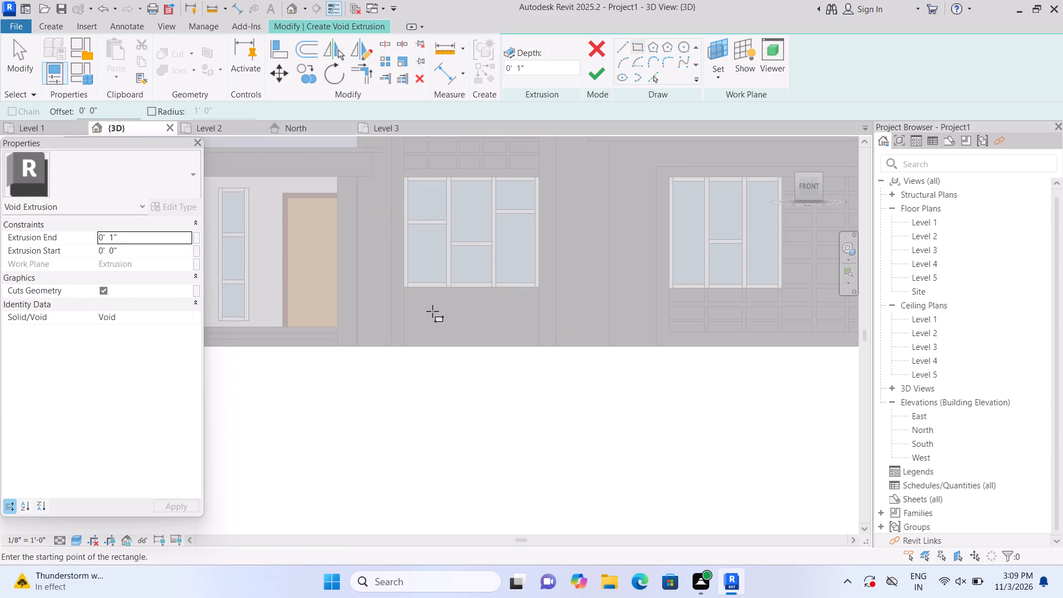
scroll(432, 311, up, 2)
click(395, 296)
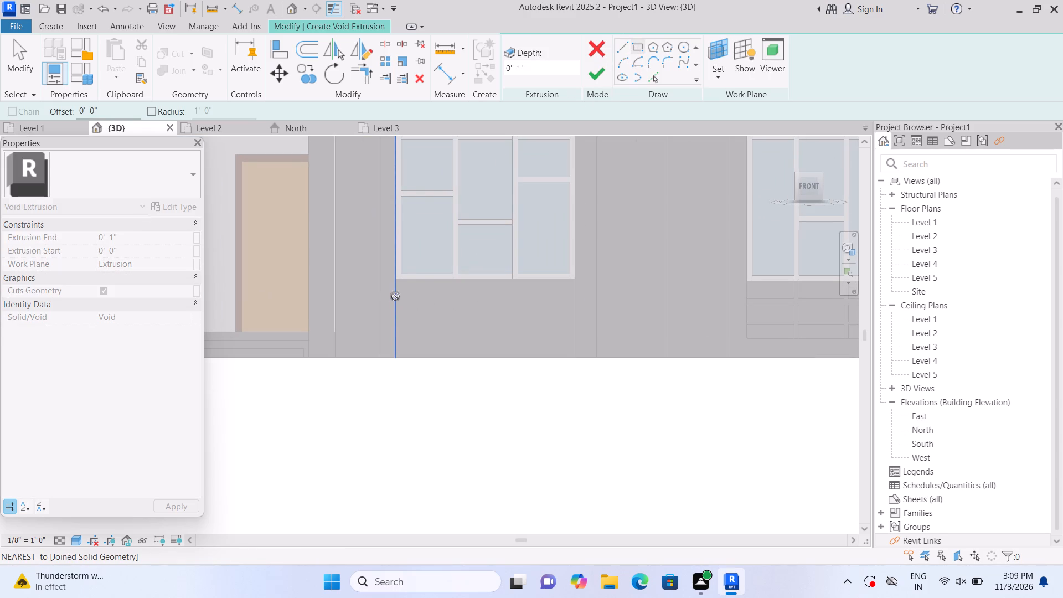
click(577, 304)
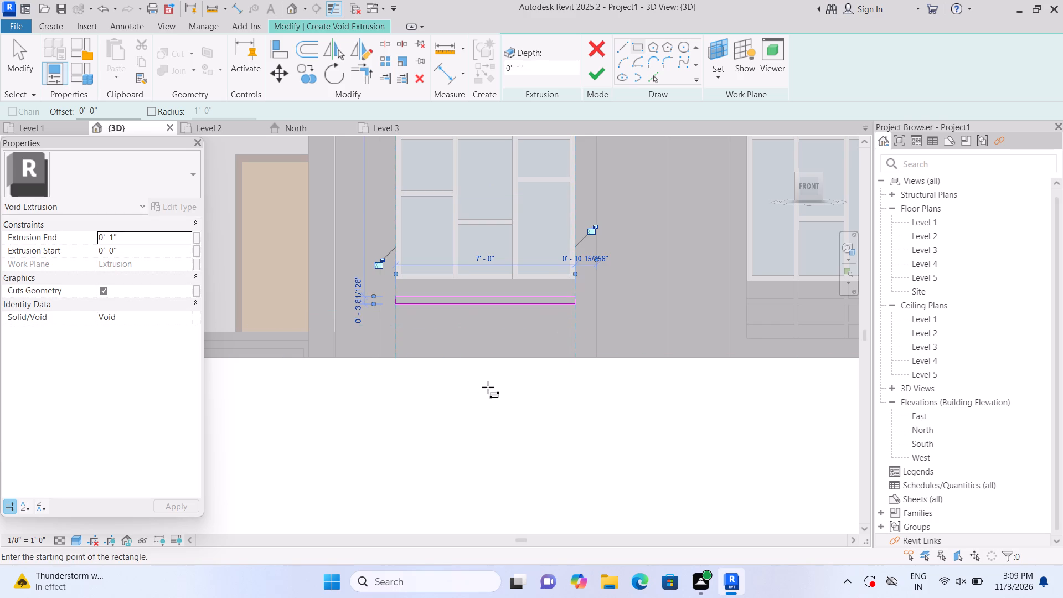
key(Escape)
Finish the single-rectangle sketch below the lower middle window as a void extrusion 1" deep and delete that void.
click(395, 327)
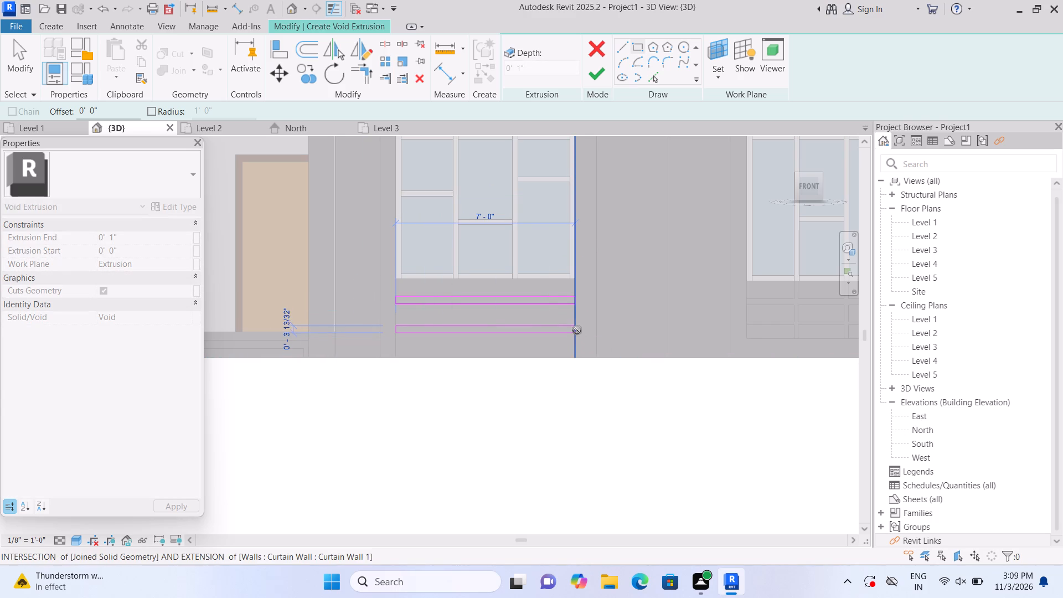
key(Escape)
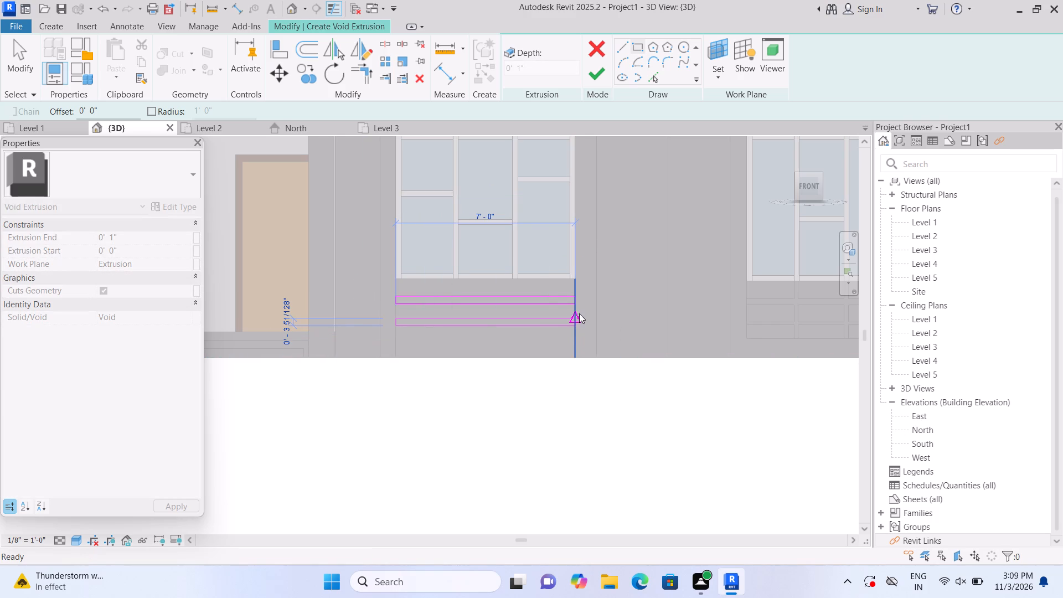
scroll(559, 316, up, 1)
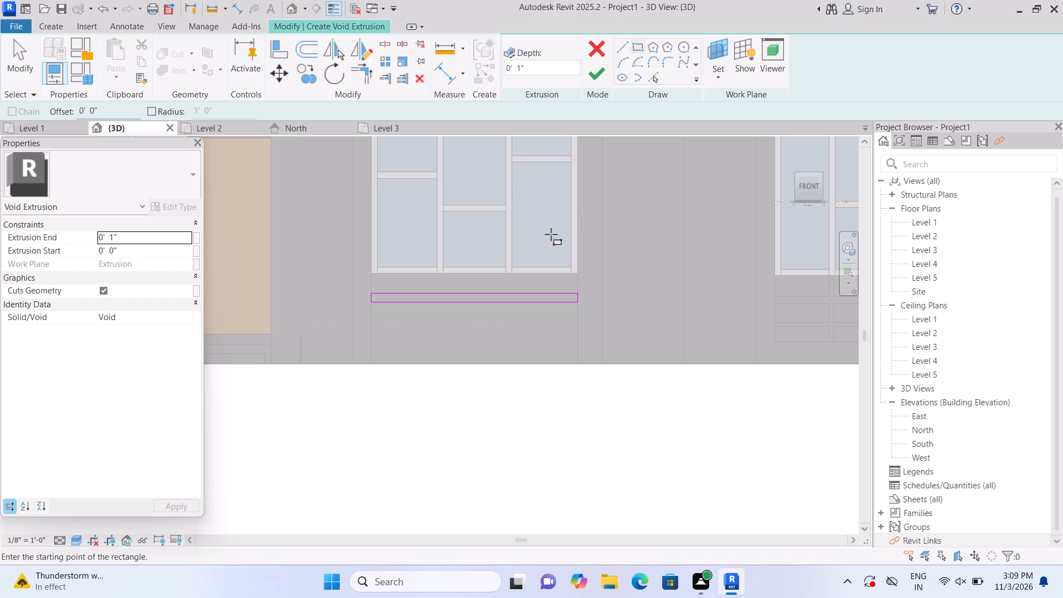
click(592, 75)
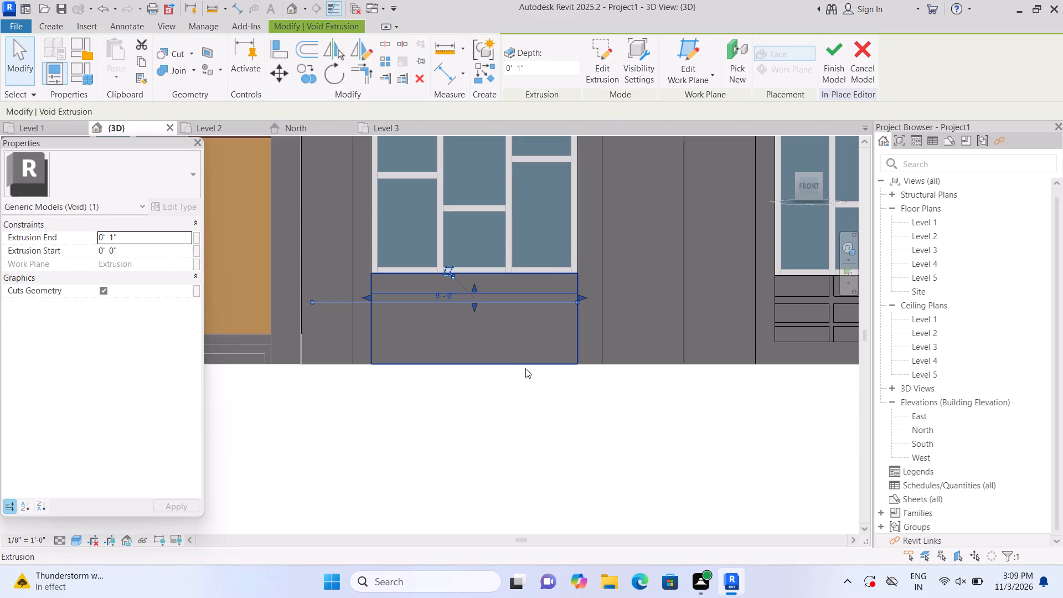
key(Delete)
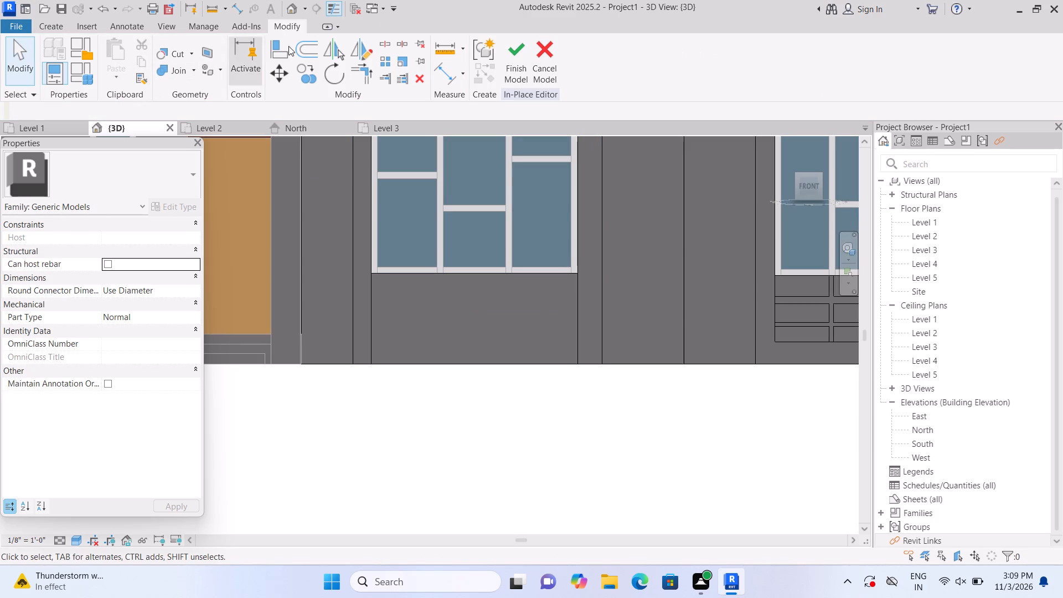
Start a new void extrusion on the panel face below the lower middle window and sketch a horizontal rectangle 7'-0" long and about 2 3/4" high.
click(66, 25)
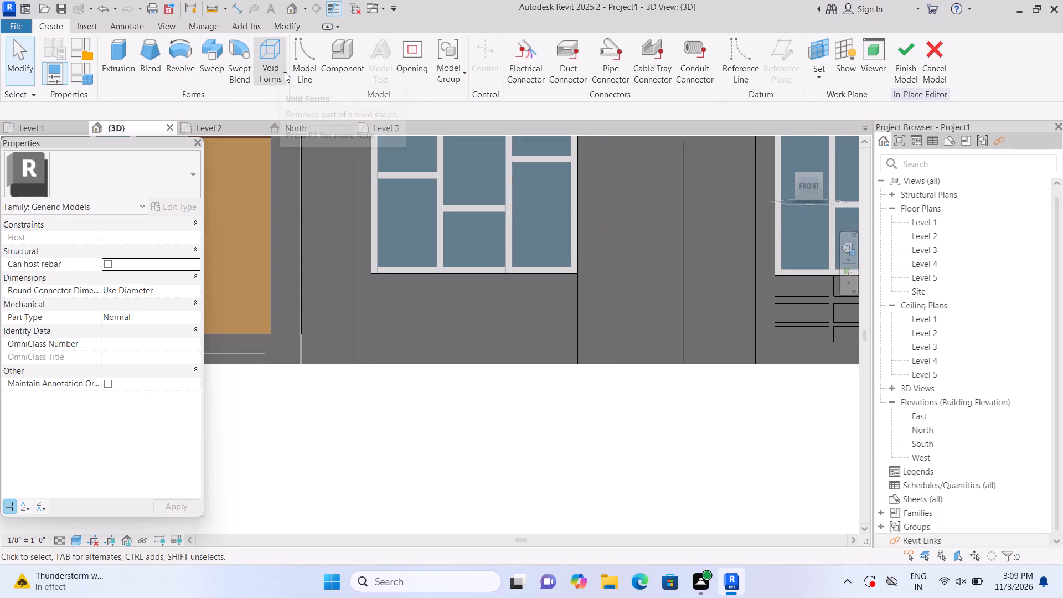
click(285, 72)
click(291, 94)
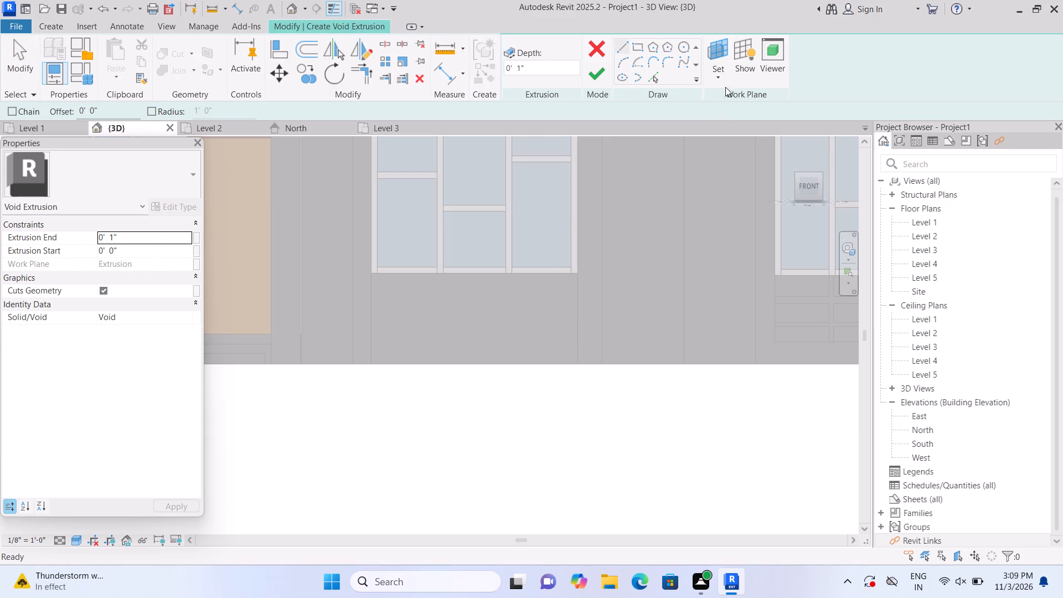
double_click(716, 78)
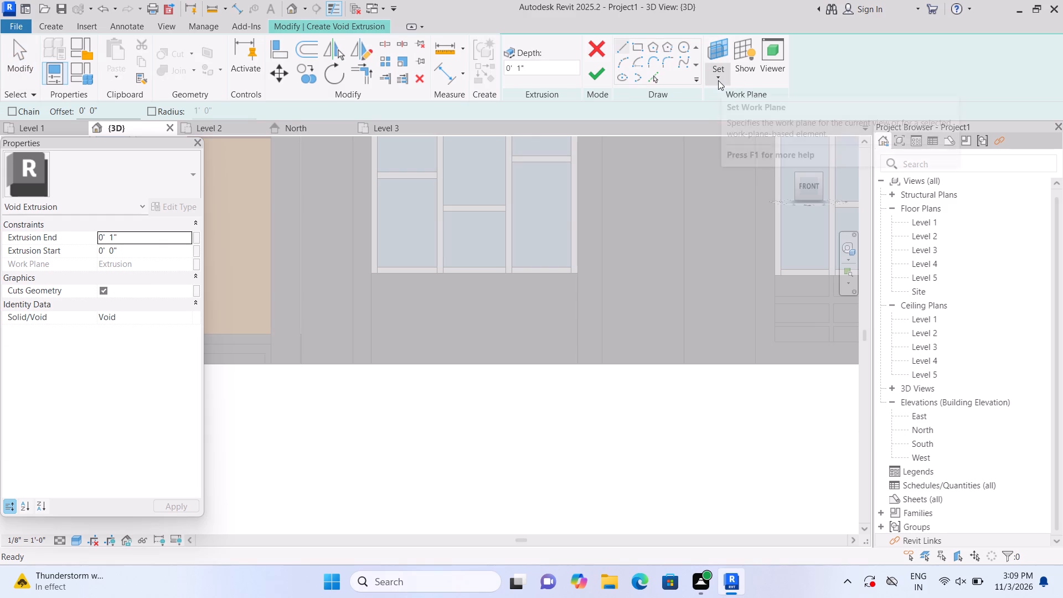
click(718, 80)
double_click(739, 127)
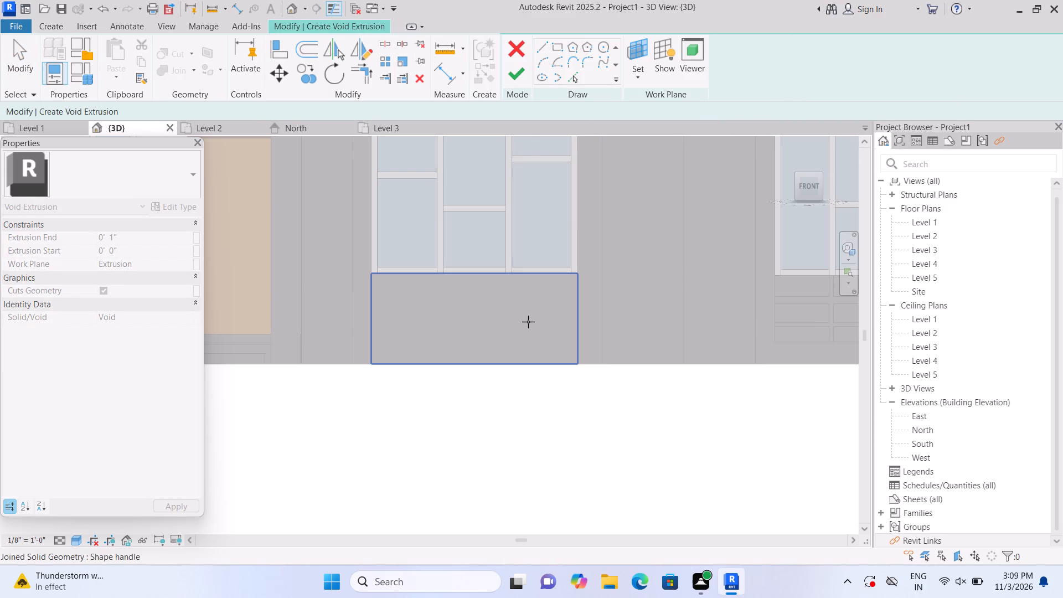
double_click(528, 322)
click(633, 48)
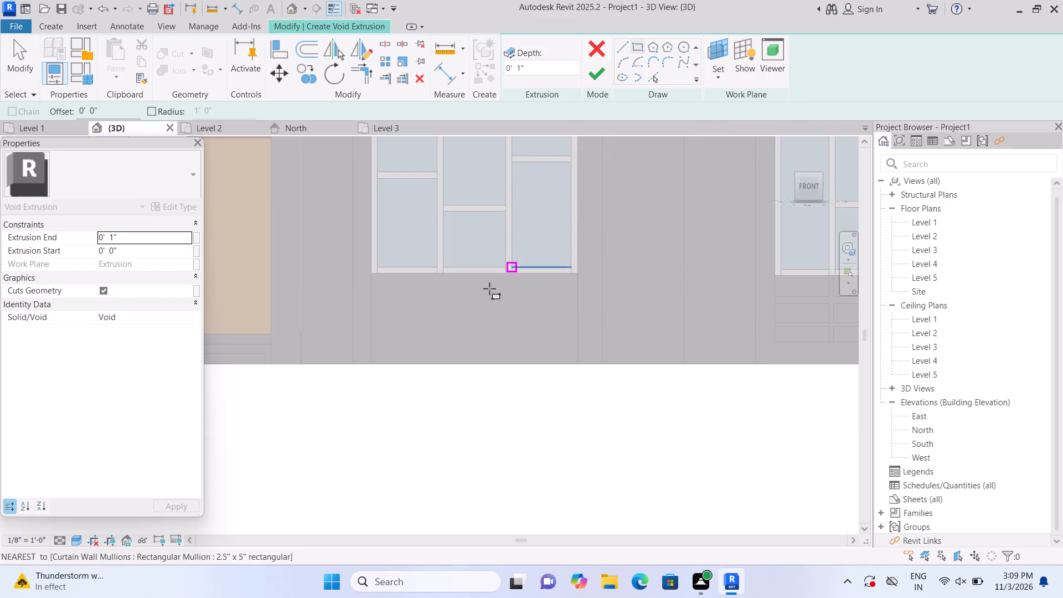
scroll(424, 321, up, 1)
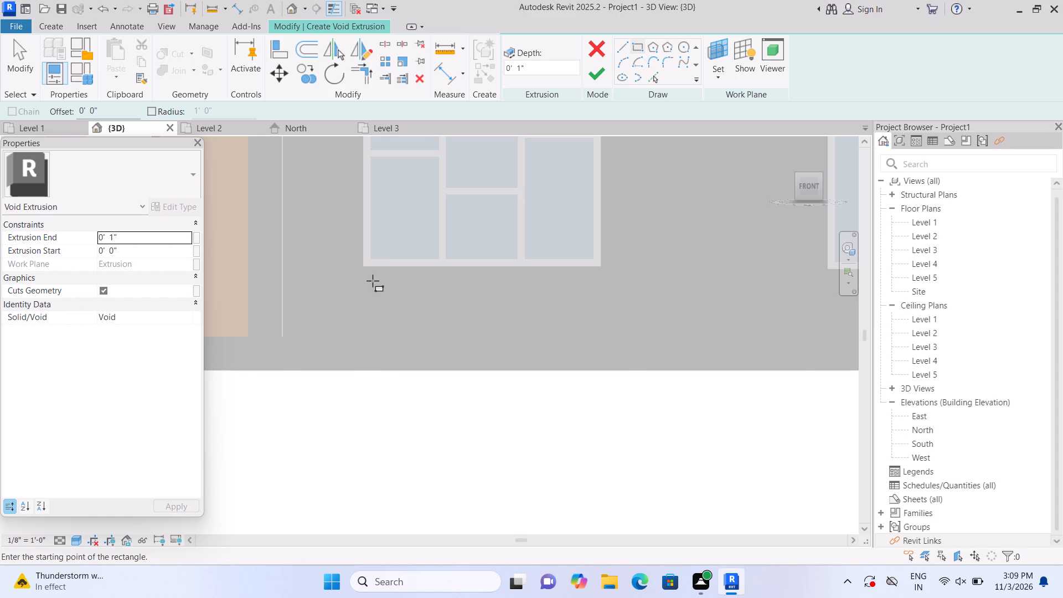
click(364, 286)
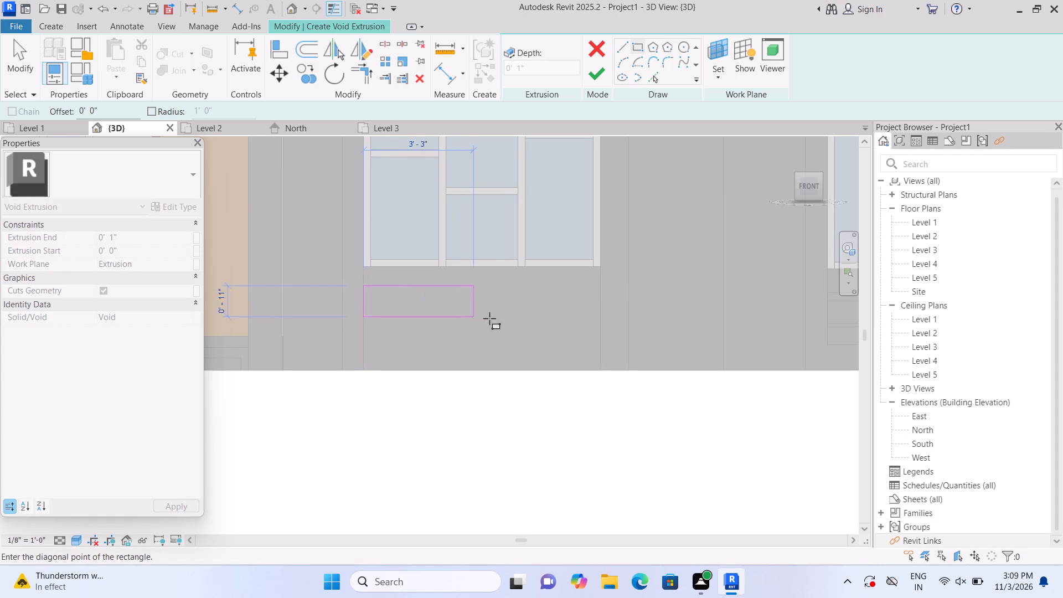
click(598, 293)
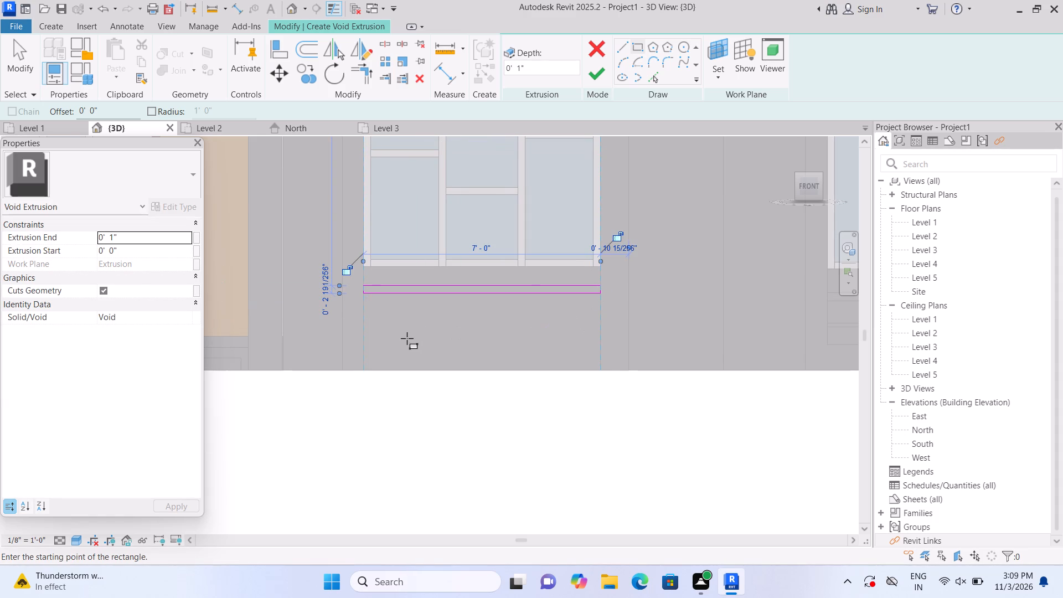
key(Escape)
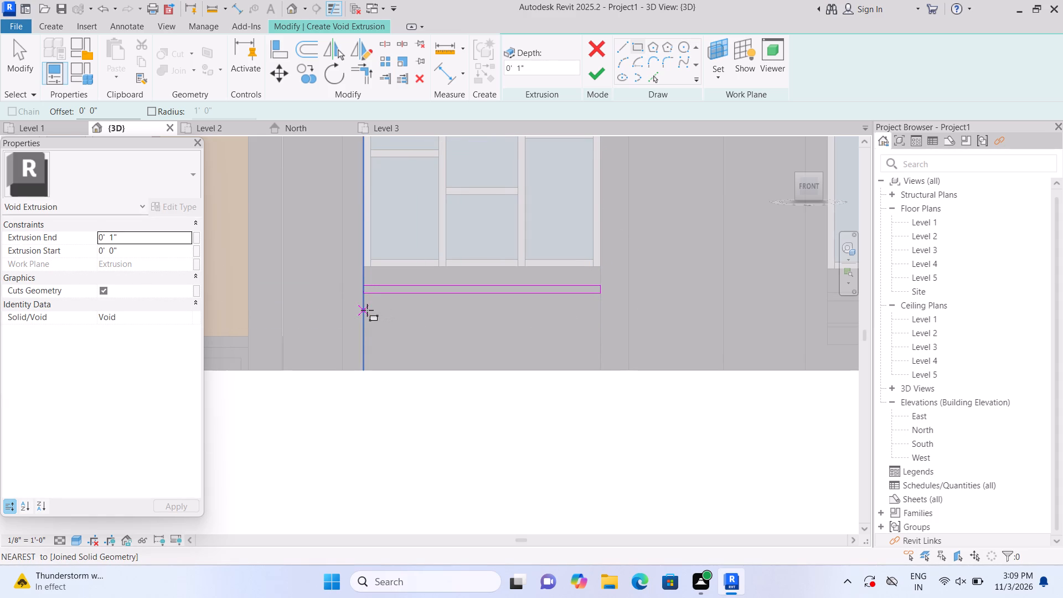
Sketch a second thin horizontal rectangle 7'-0" long across the panel, spaced below the first one.
double_click(366, 312)
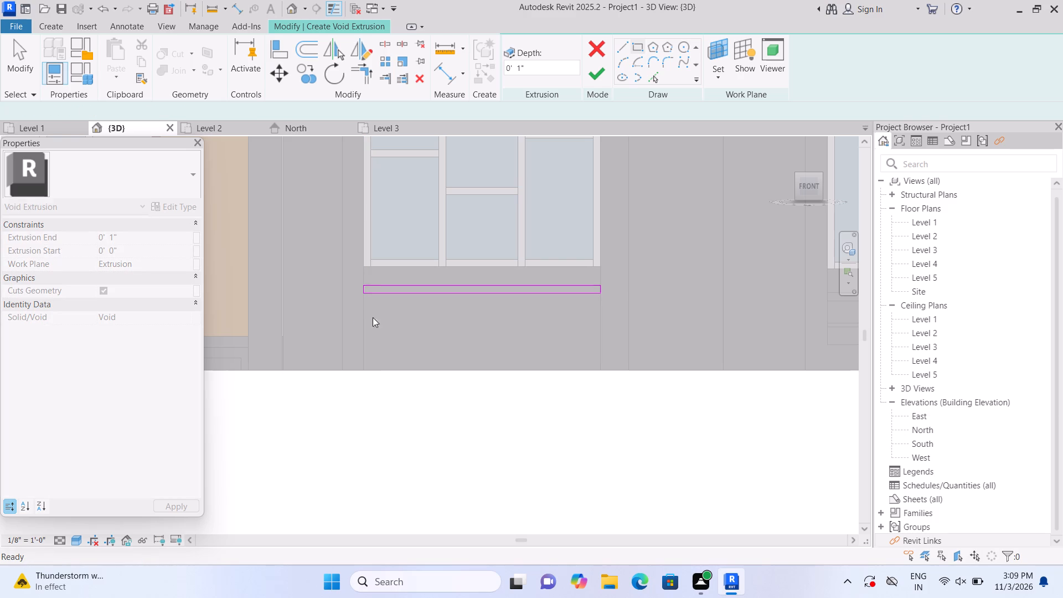
click(1027, 544)
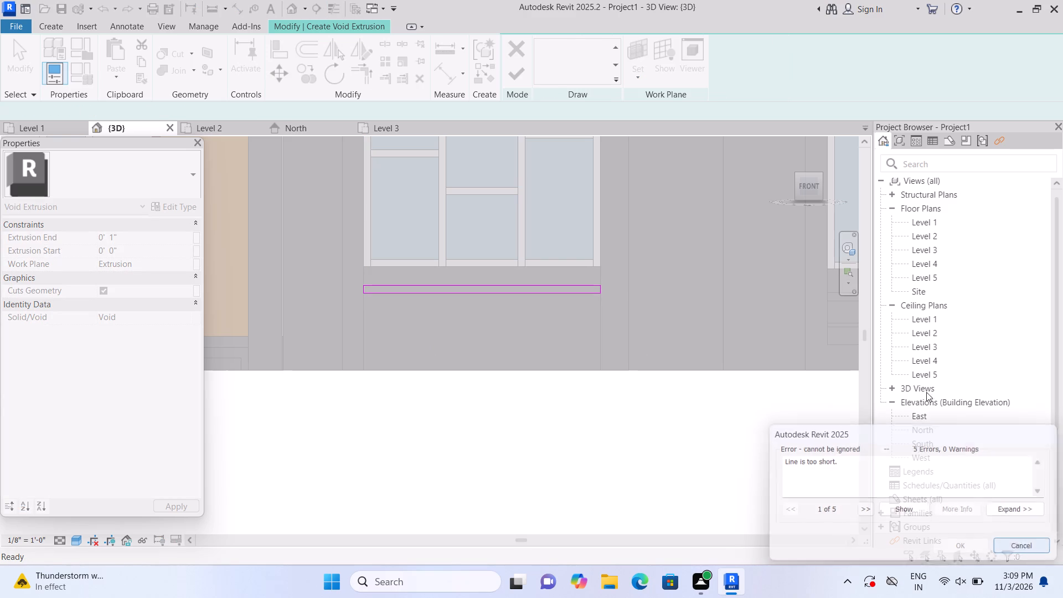
double_click(550, 46)
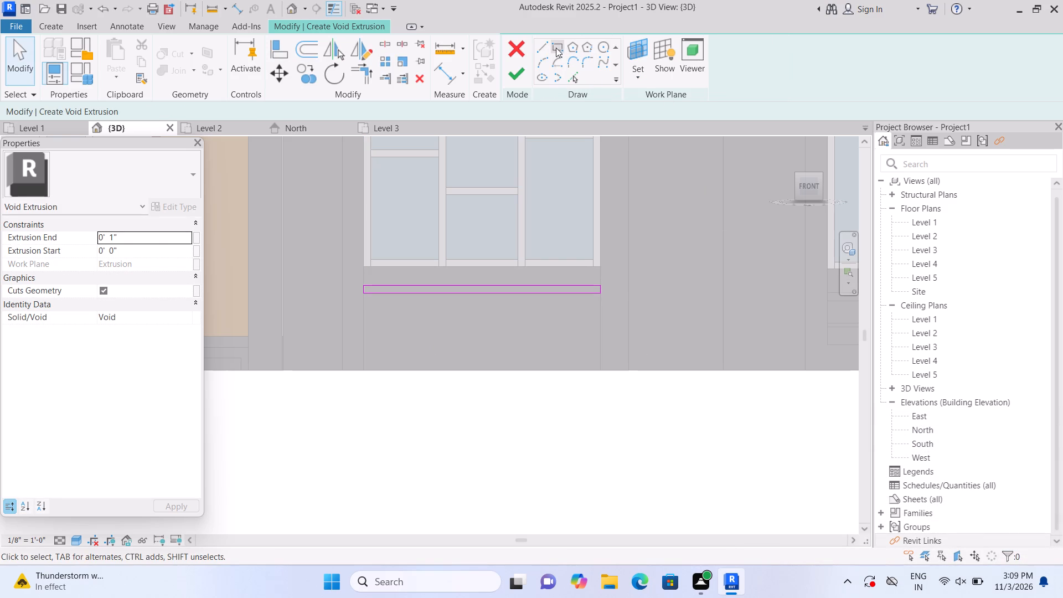
click(561, 47)
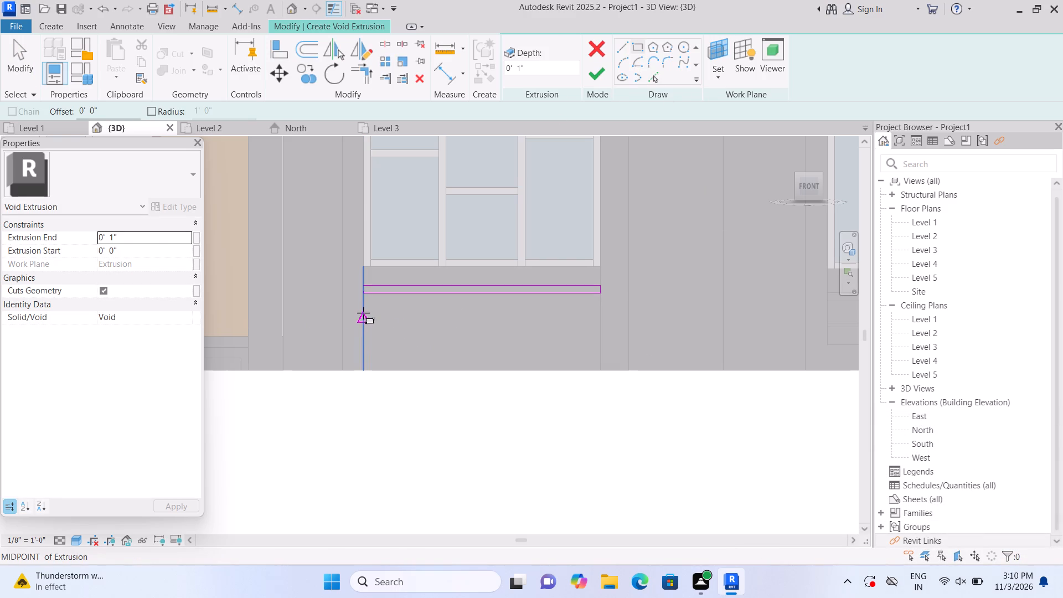
click(363, 311)
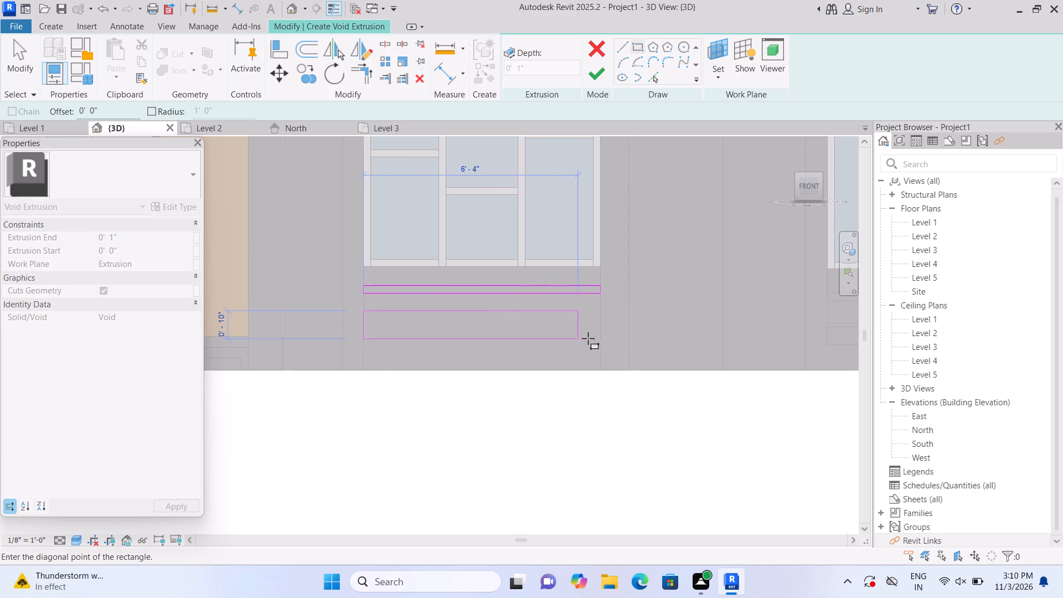
scroll(598, 321, up, 2)
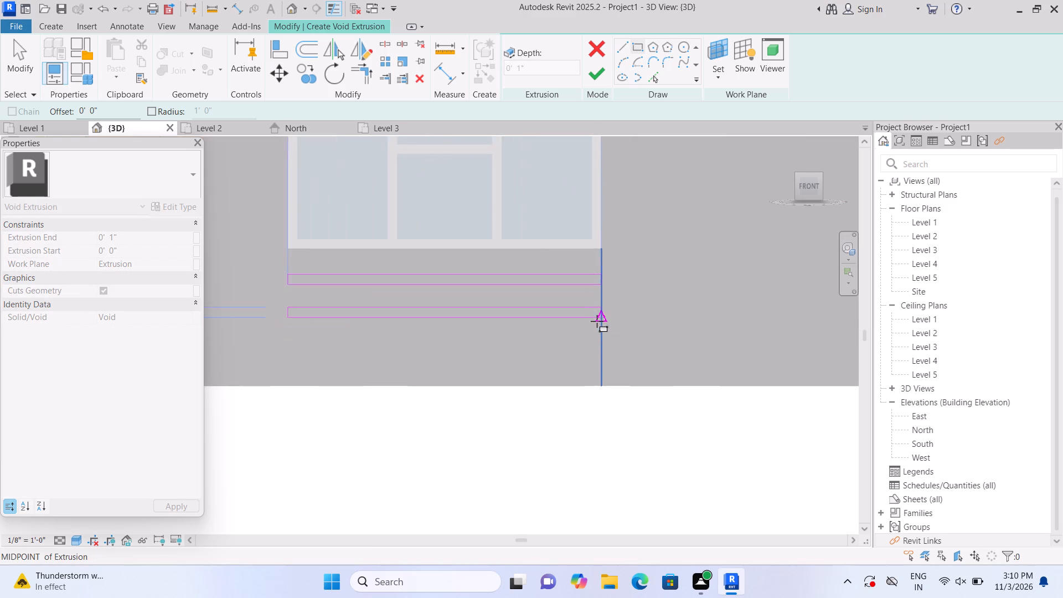
scroll(597, 321, up, 2)
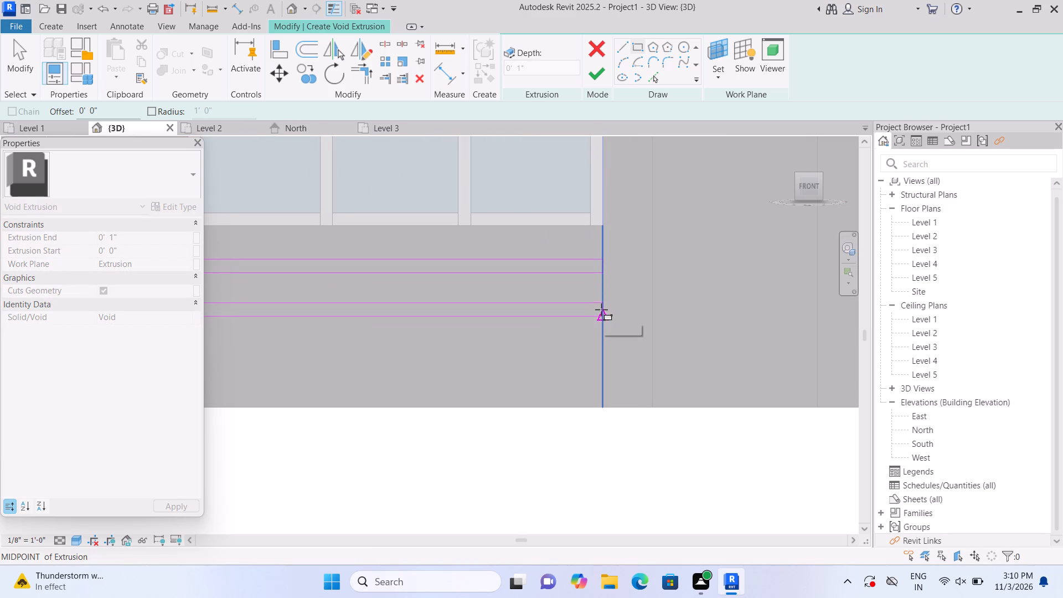
scroll(604, 317, up, 5)
click(601, 306)
scroll(605, 321, down, 10)
scroll(487, 345, up, 3)
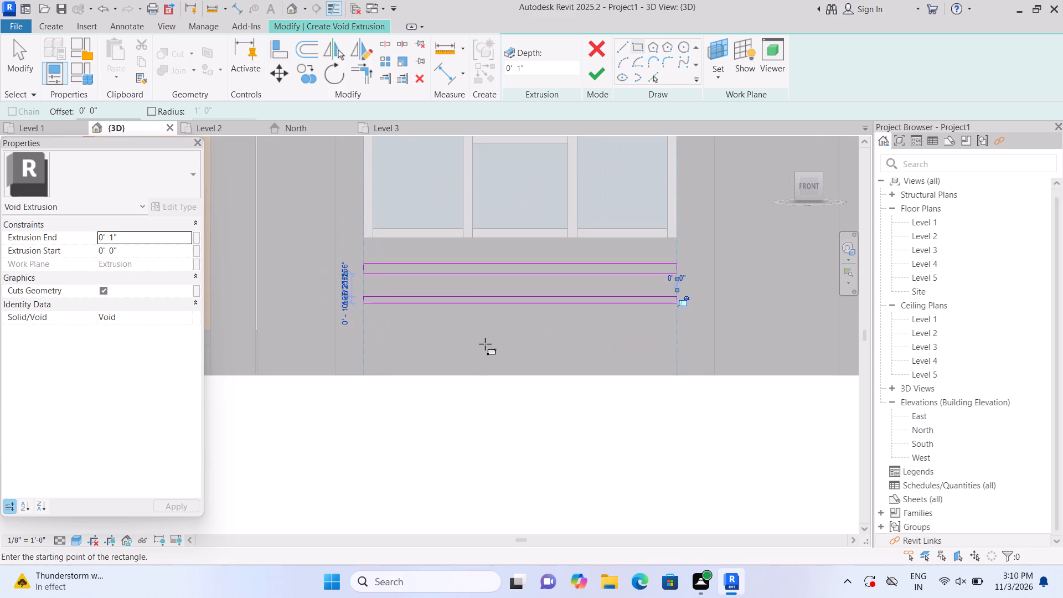
key(Escape)
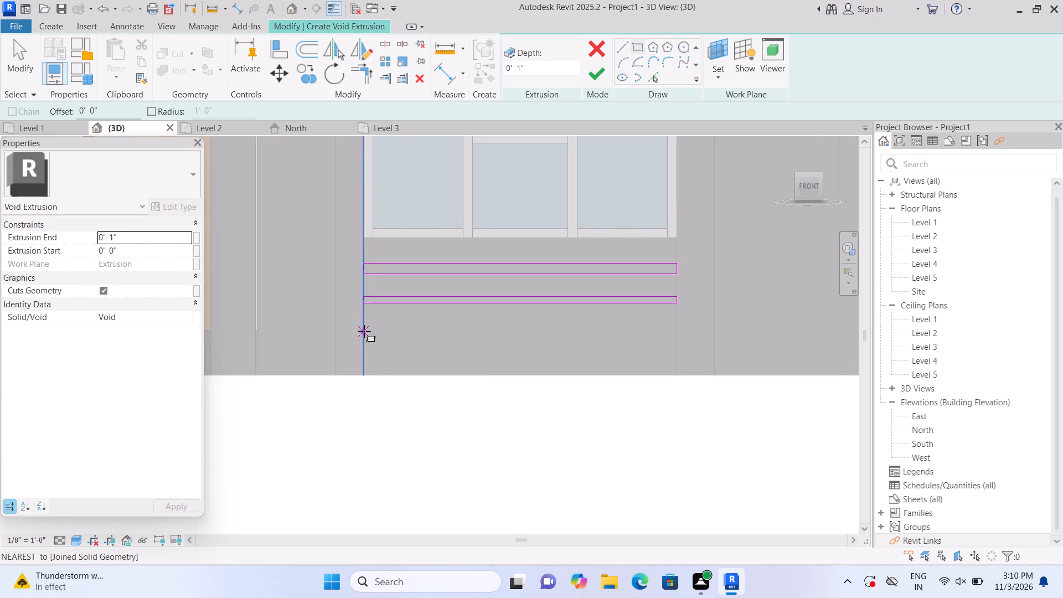
Sketch a third thin horizontal rectangle 7'-0" long below the second one and finish the 1" deep void extrusion.
click(364, 331)
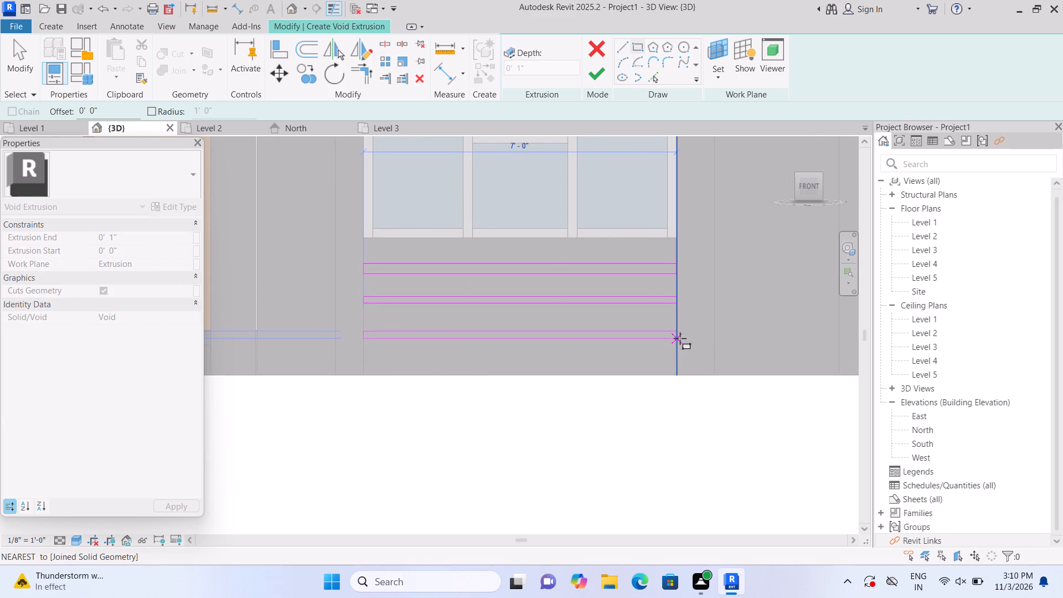
click(680, 338)
key(Escape)
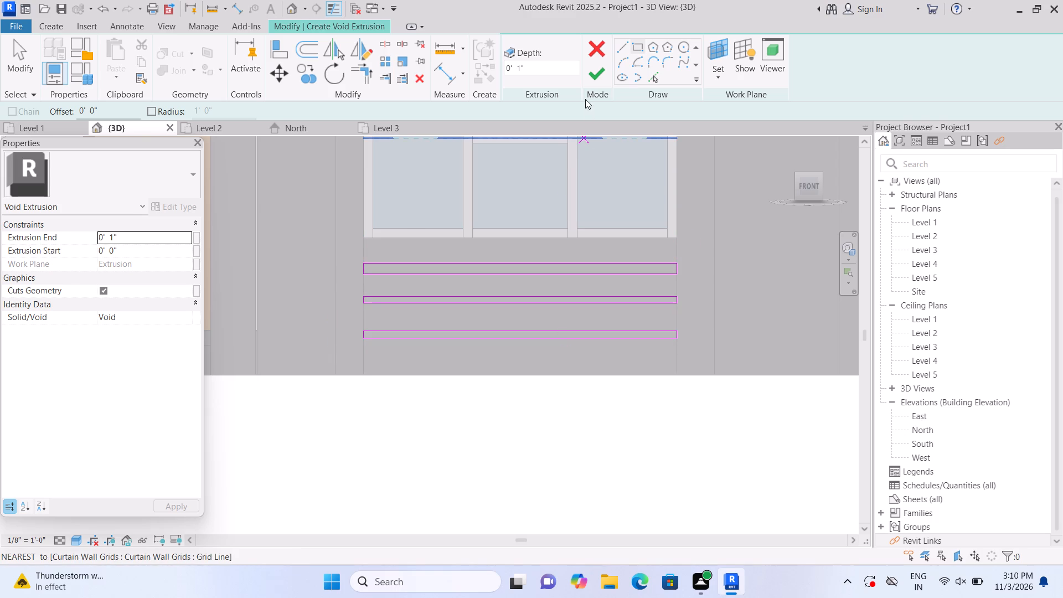
click(595, 73)
click(578, 462)
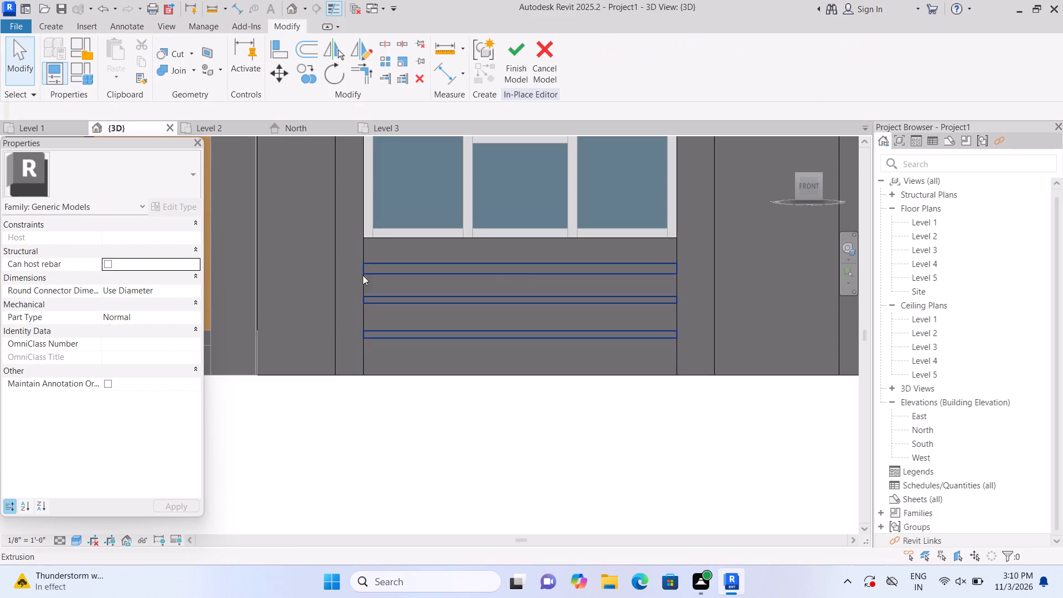
Start another void extrusion on the same panel face and sketch a narrow vertical rectangle about 3'-0 3/4" tall from window sill to wall base.
click(54, 29)
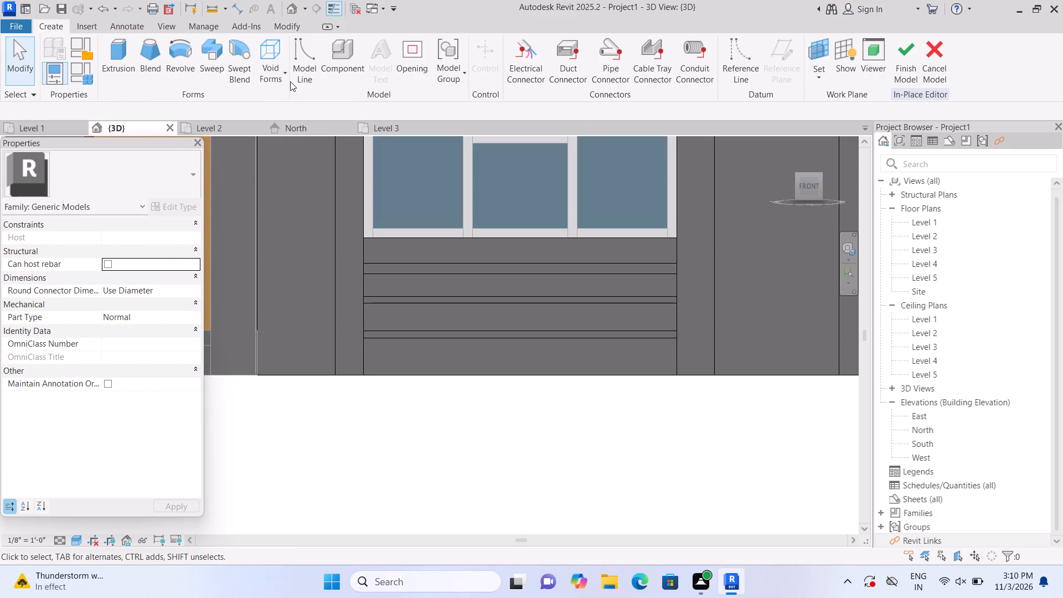
click(284, 74)
click(293, 101)
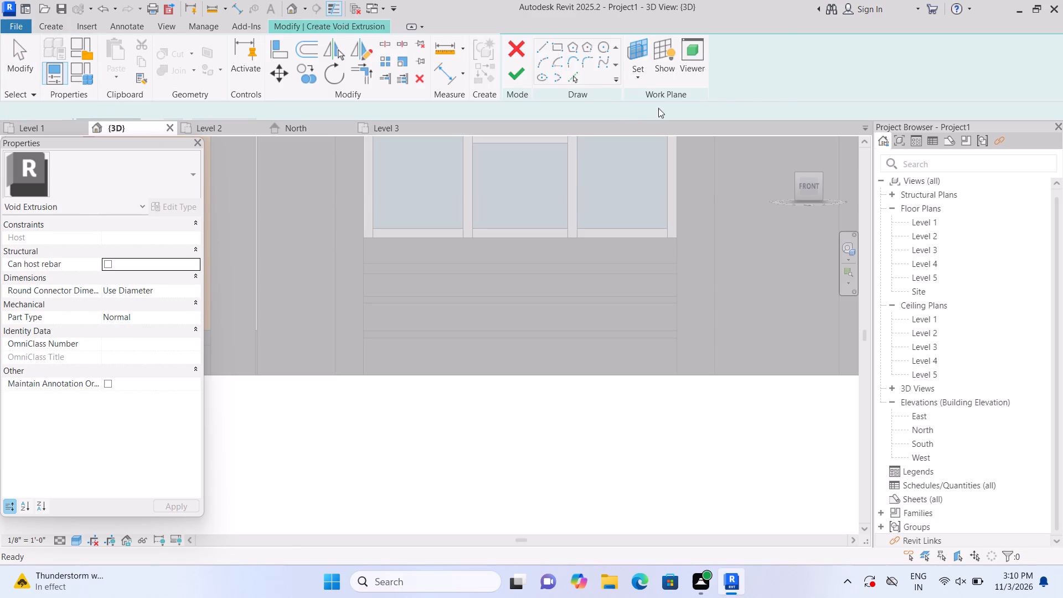
click(716, 76)
click(730, 132)
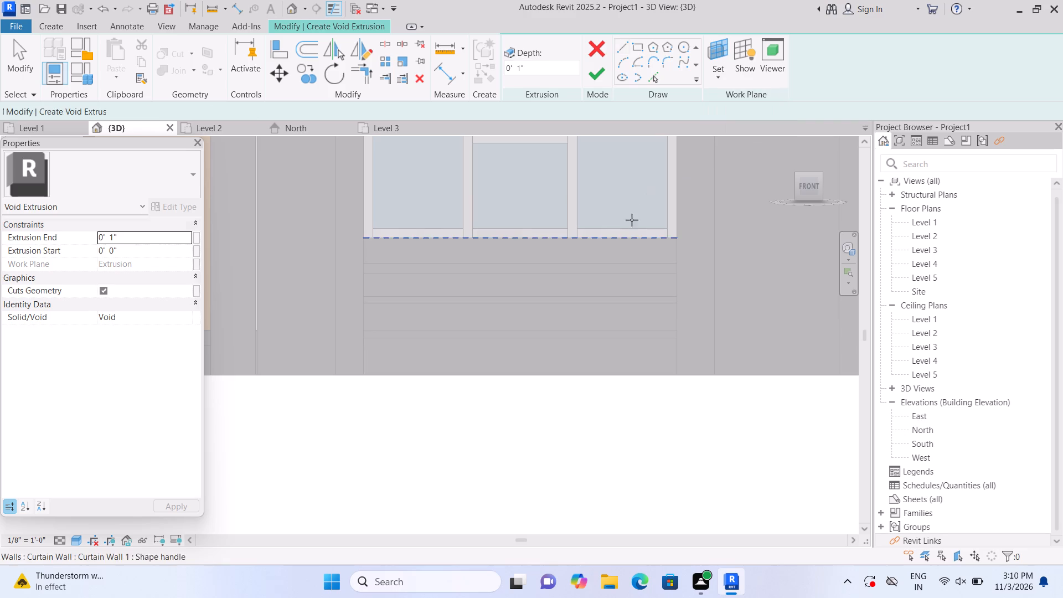
double_click(613, 260)
click(632, 205)
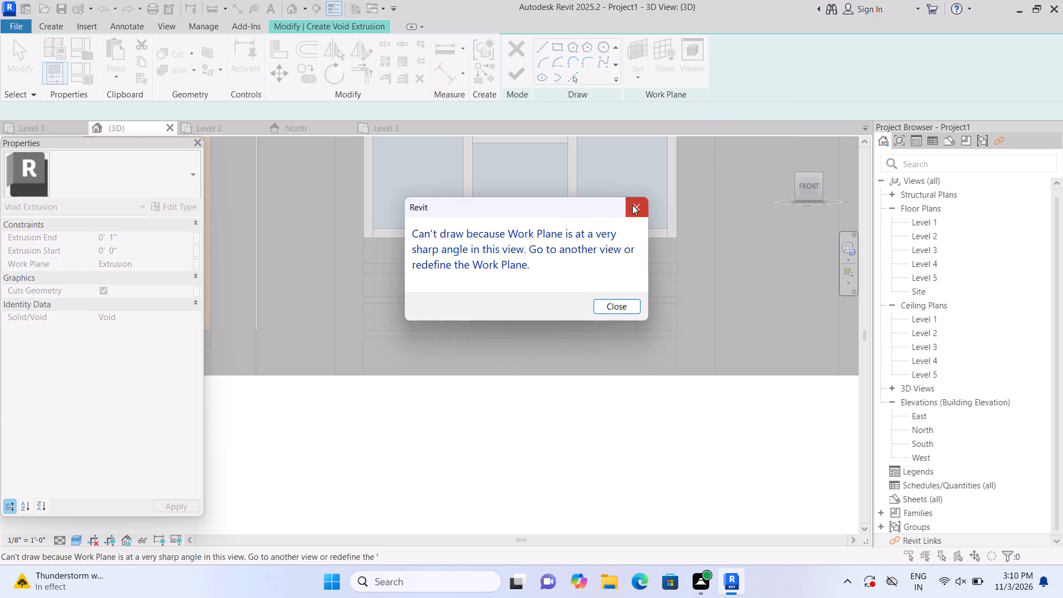
double_click(636, 78)
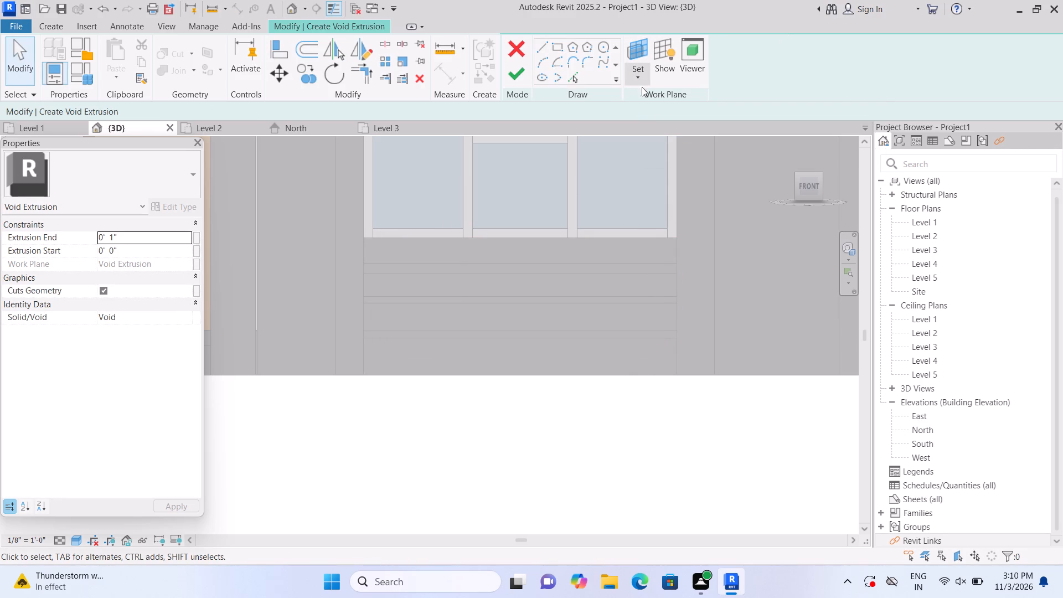
click(638, 78)
click(660, 123)
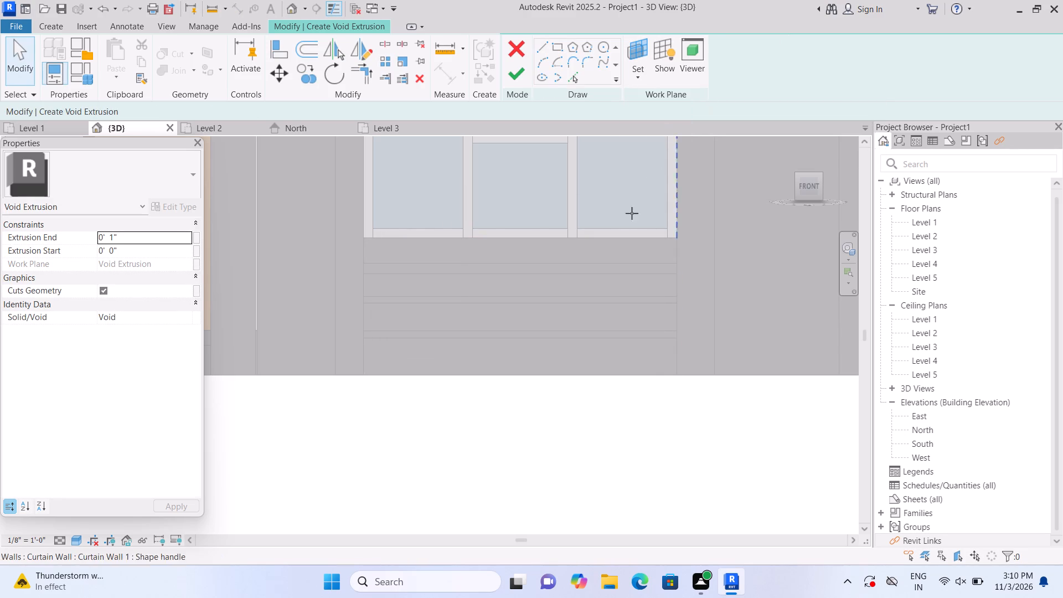
click(621, 251)
click(636, 49)
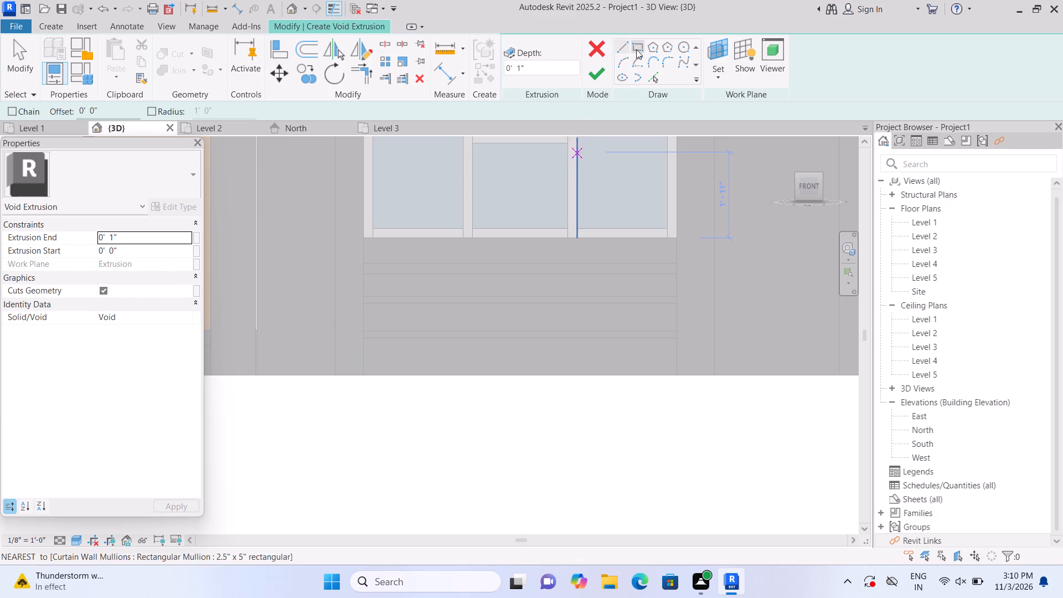
middle_drag(451, 305, 449, 337)
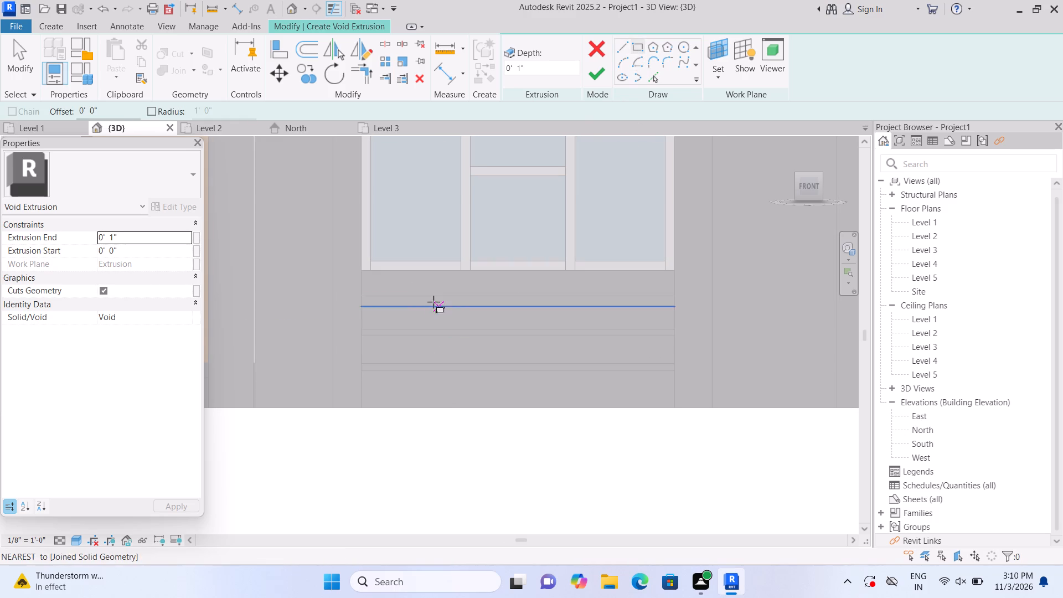
click(417, 274)
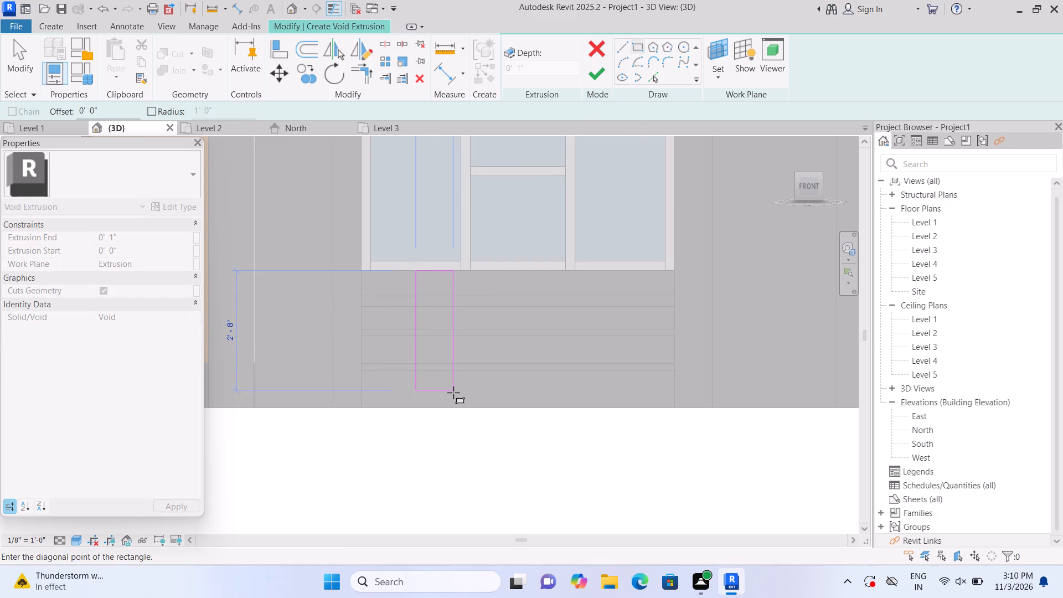
click(422, 406)
key(Escape)
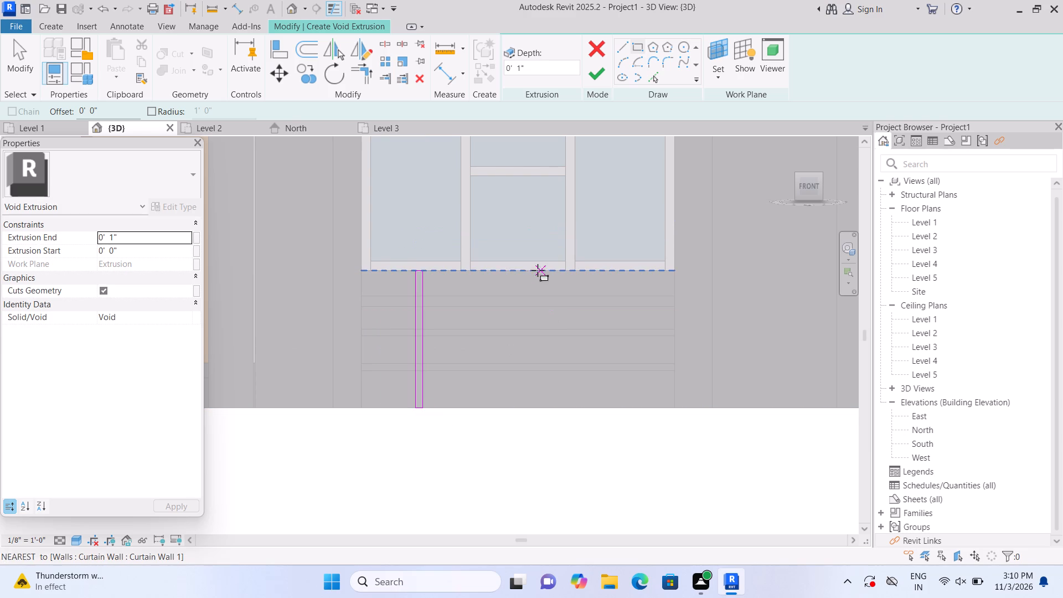
Sketch two more narrow vertical rectangles about 3'-0 3/4" tall, spaced across the middle of the panel from window sill to wall base.
click(479, 272)
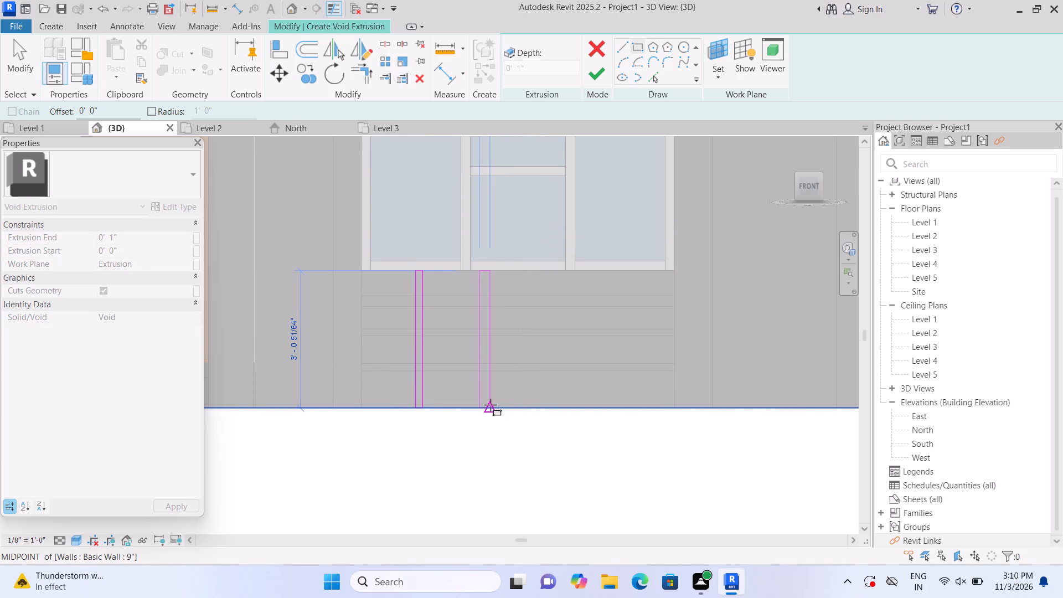
scroll(489, 405, up, 3)
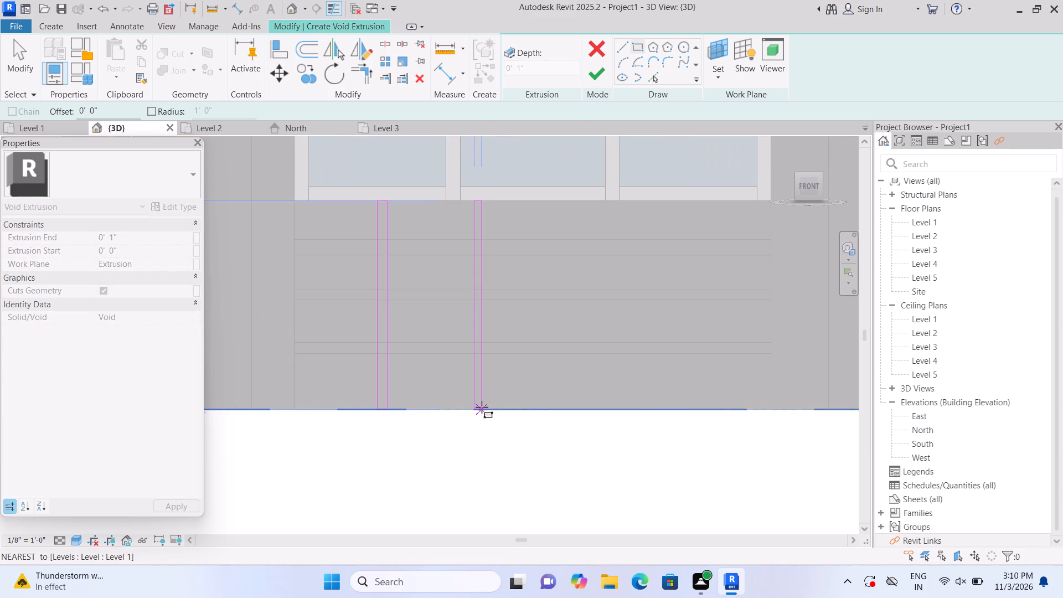
click(482, 407)
key(Escape)
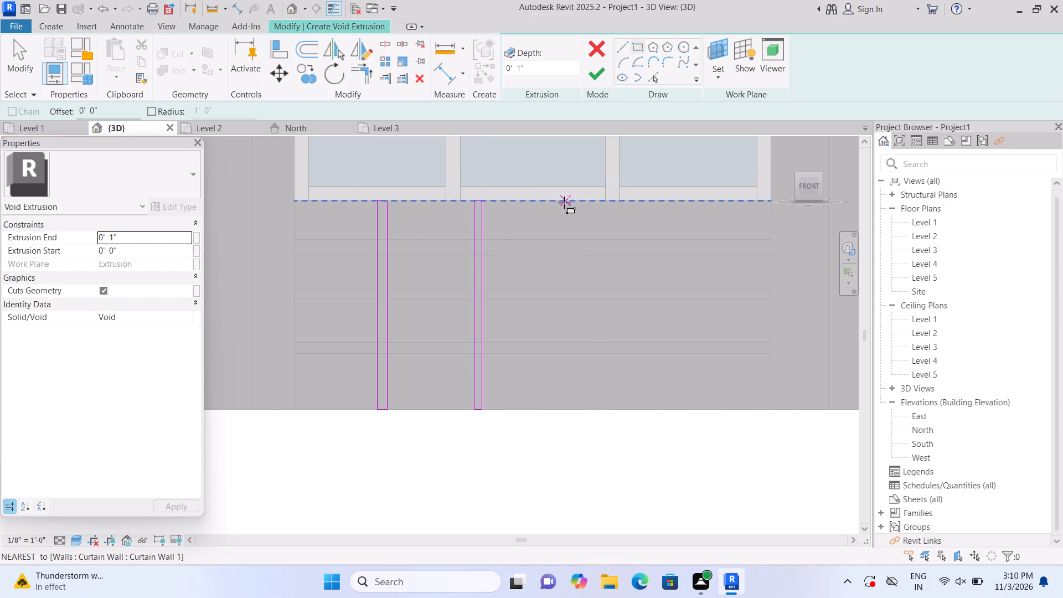
click(558, 200)
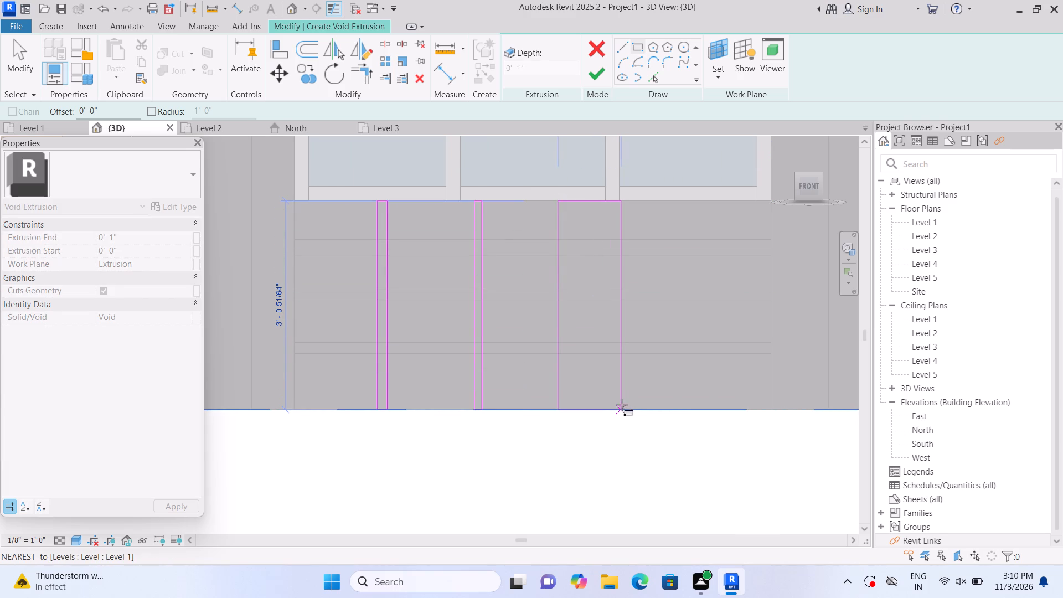
click(567, 411)
key(Escape)
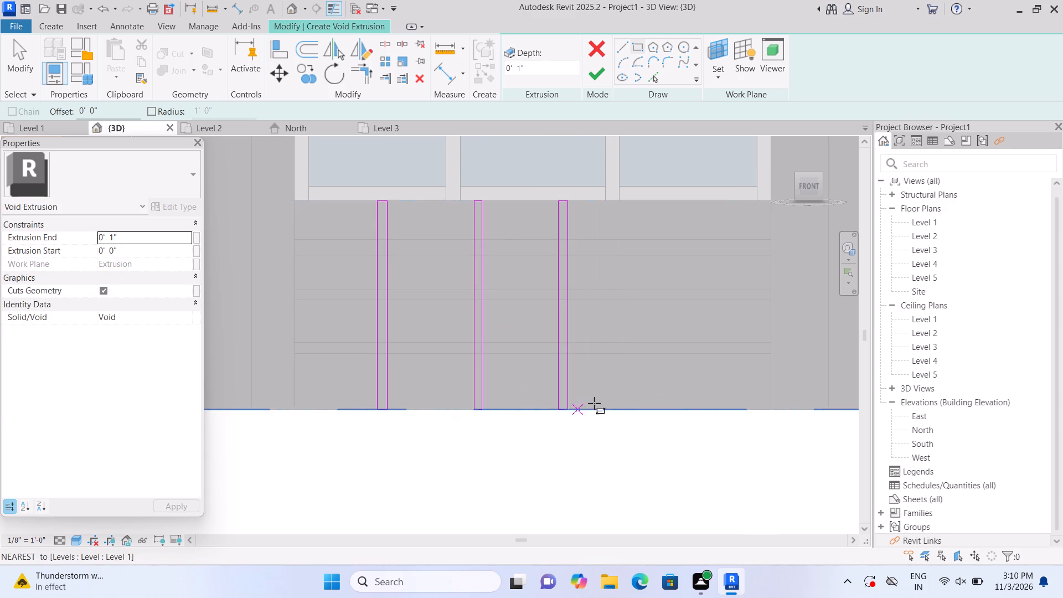
Sketch a fourth and fifth vertical rectangle, about 1" and 1 5/8" wide, spaced beyond the third, and finish the 1" deep void extrusion.
click(639, 202)
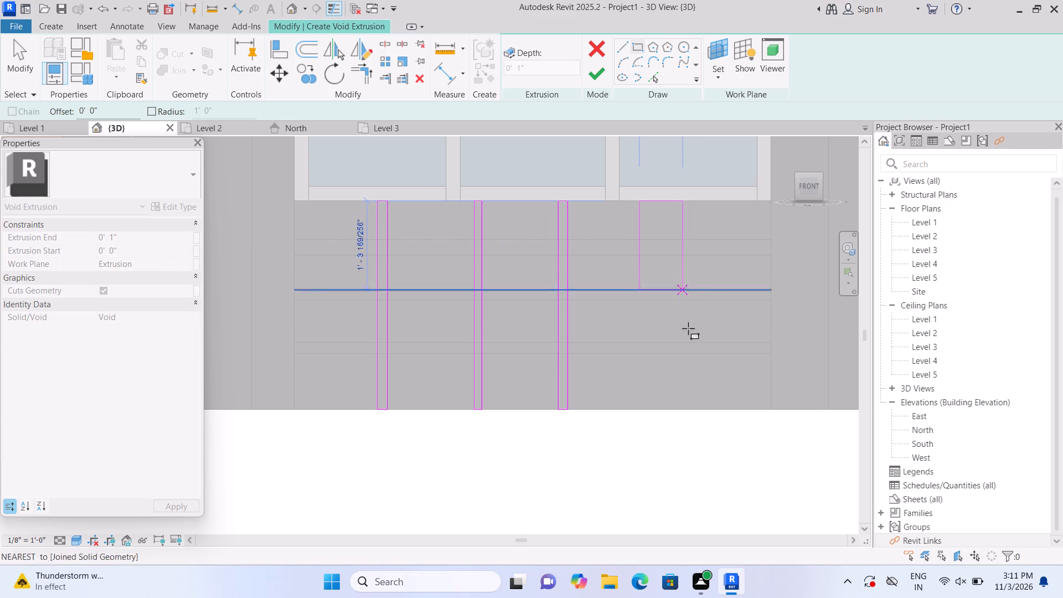
click(646, 407)
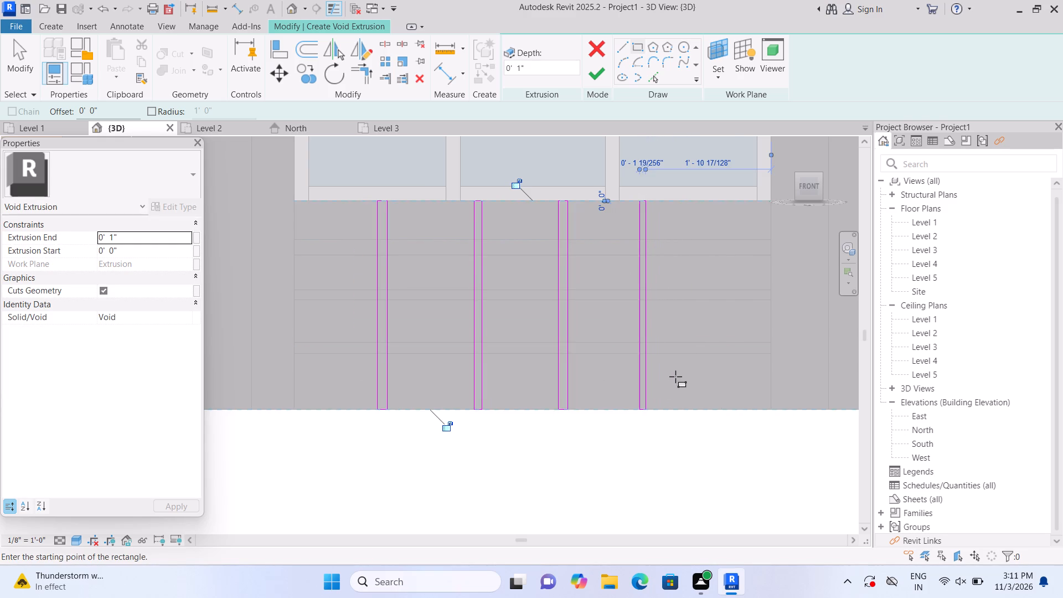
key(Escape)
click(705, 200)
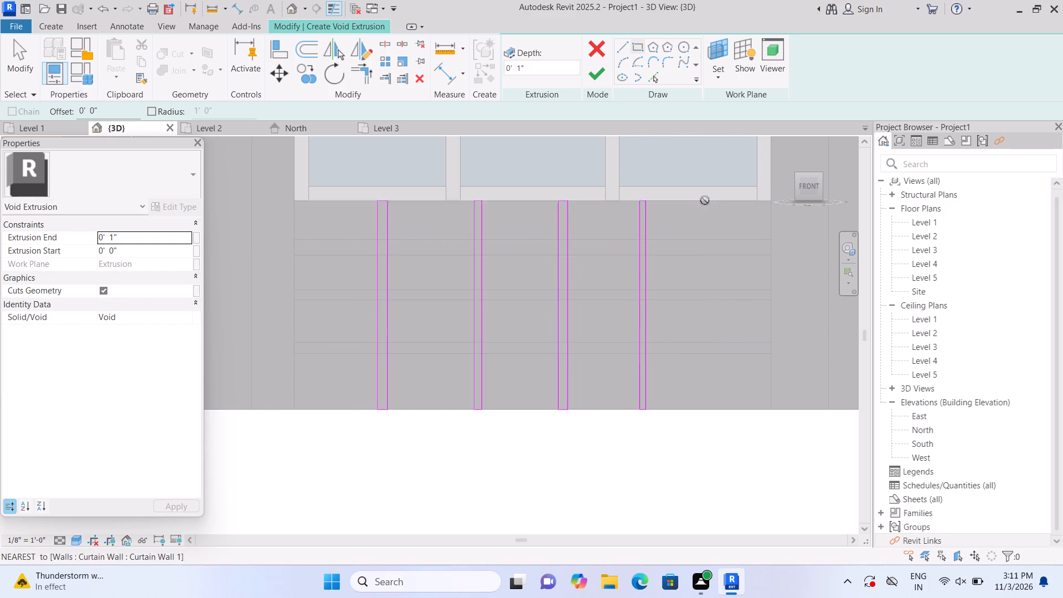
click(714, 413)
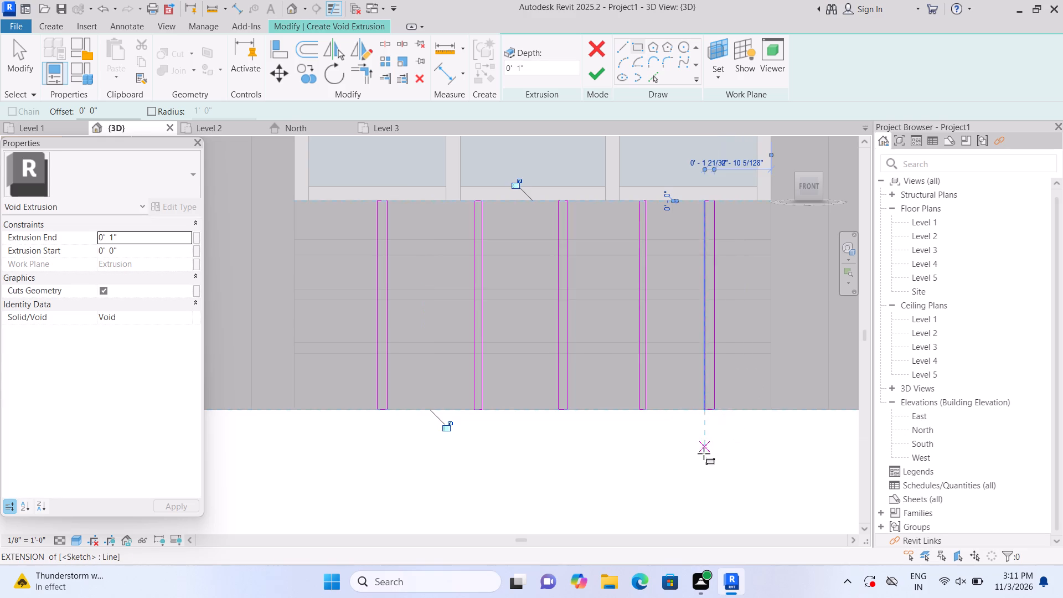
key(Escape)
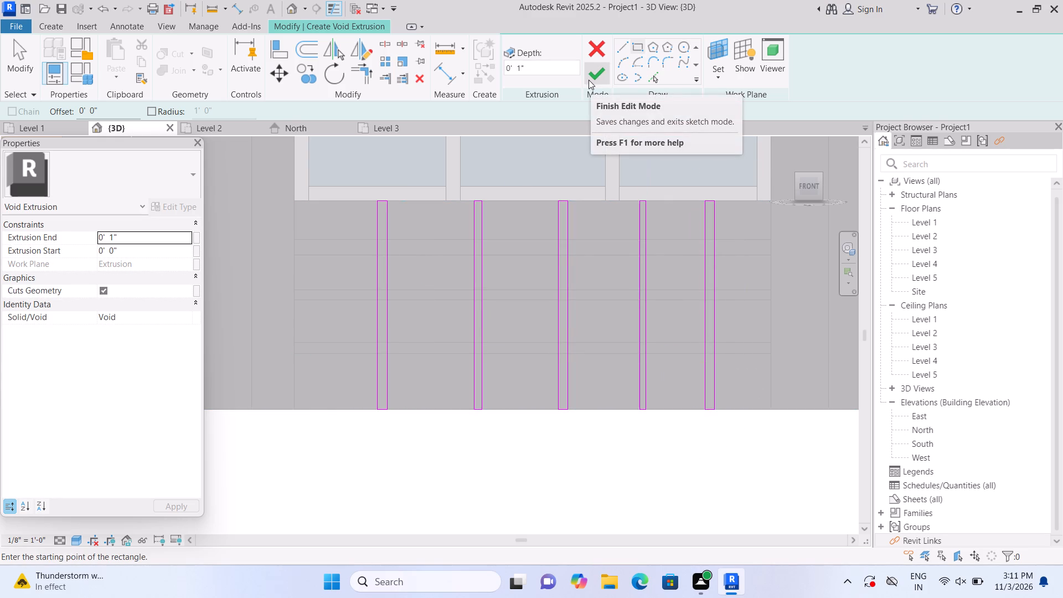
click(589, 80)
click(601, 449)
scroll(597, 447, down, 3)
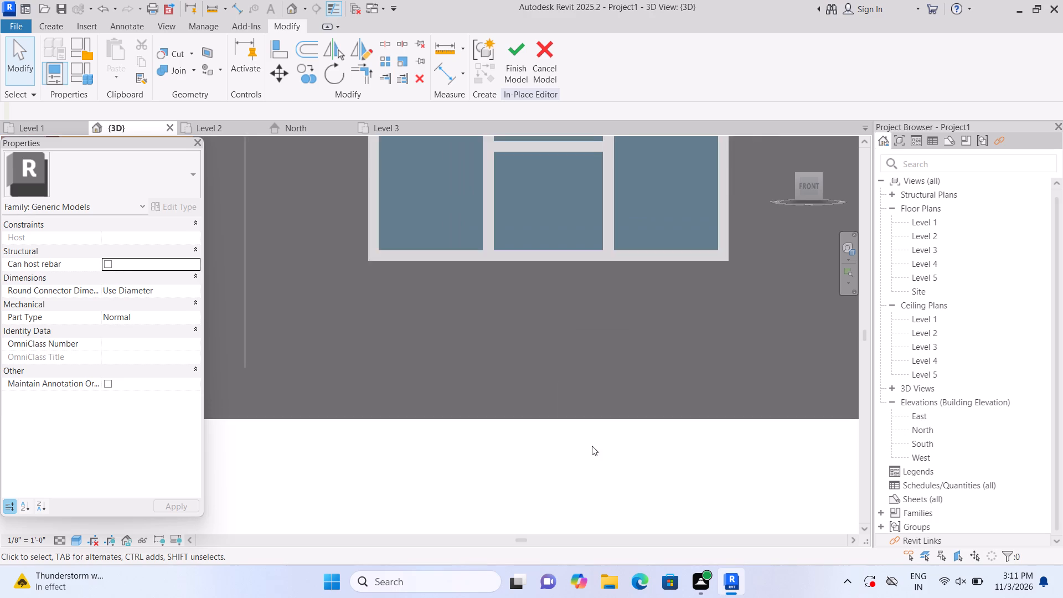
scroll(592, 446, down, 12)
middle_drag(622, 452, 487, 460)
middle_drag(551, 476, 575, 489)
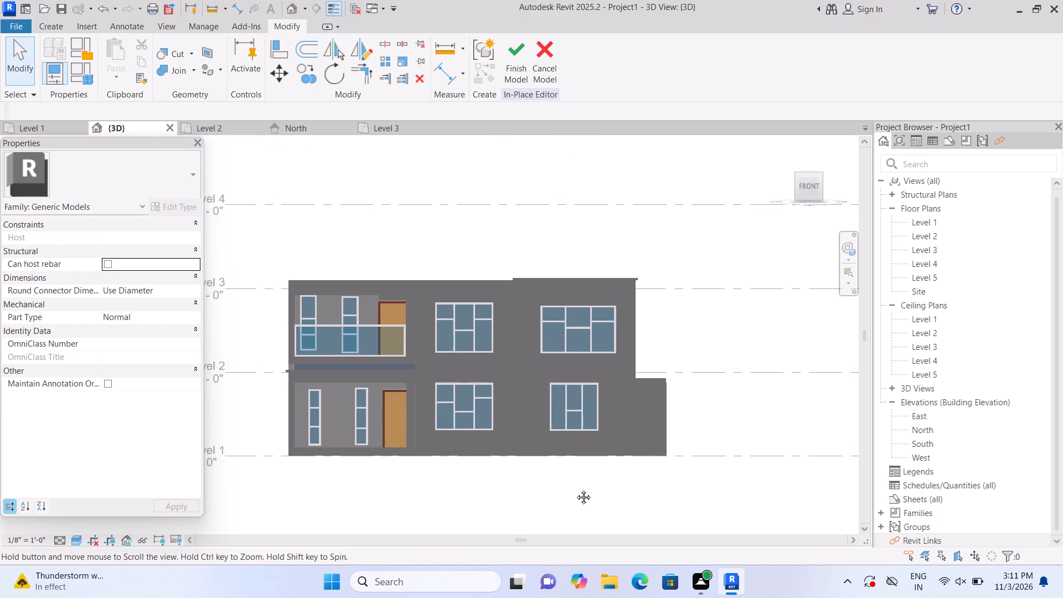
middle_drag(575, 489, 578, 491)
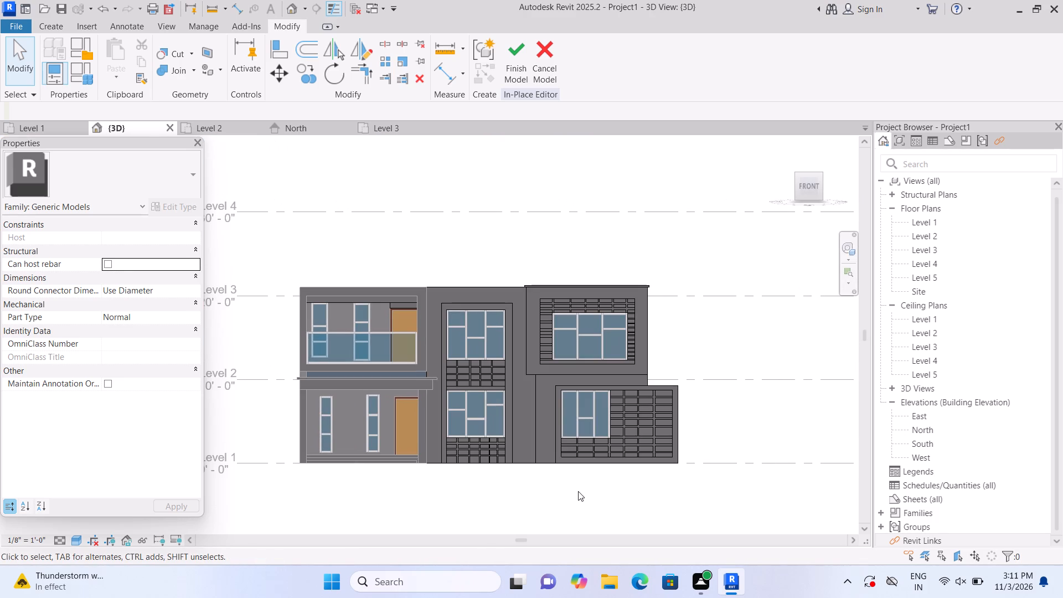
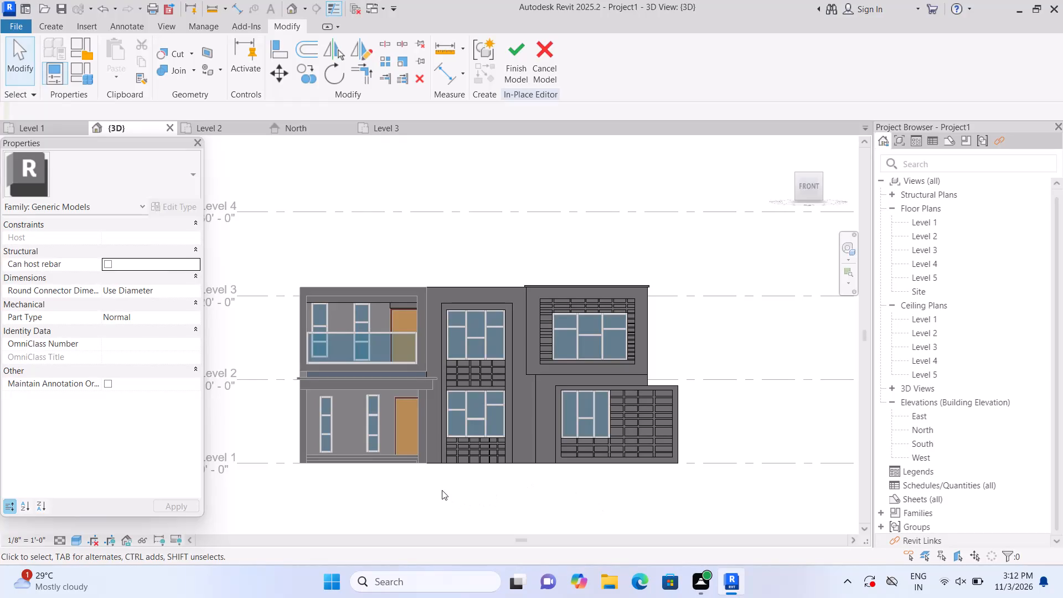
Examine the front facade's grooved wall panels around, between and below the windows.
scroll(442, 490, up, 4)
scroll(495, 477, up, 1)
scroll(507, 492, down, 2)
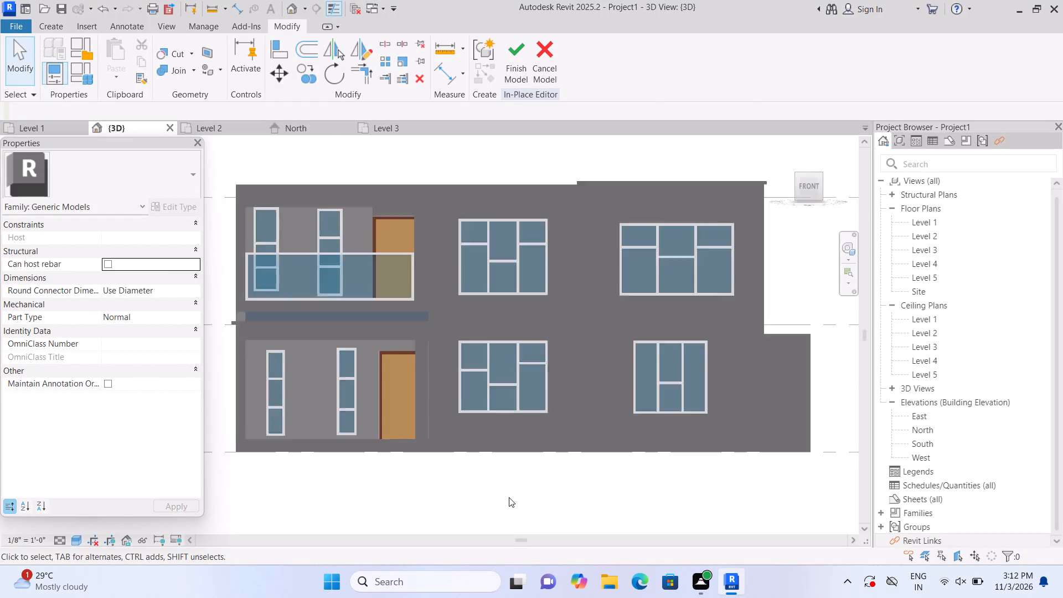
scroll(509, 497, down, 2)
middle_drag(438, 492, 505, 497)
scroll(540, 479, up, 1)
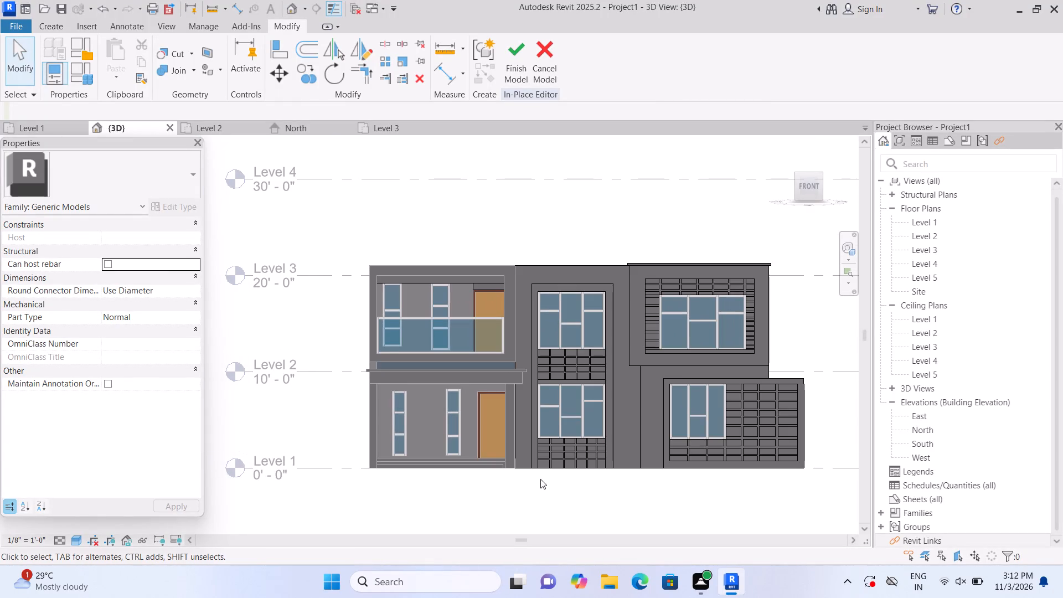
middle_drag(540, 479, 393, 499)
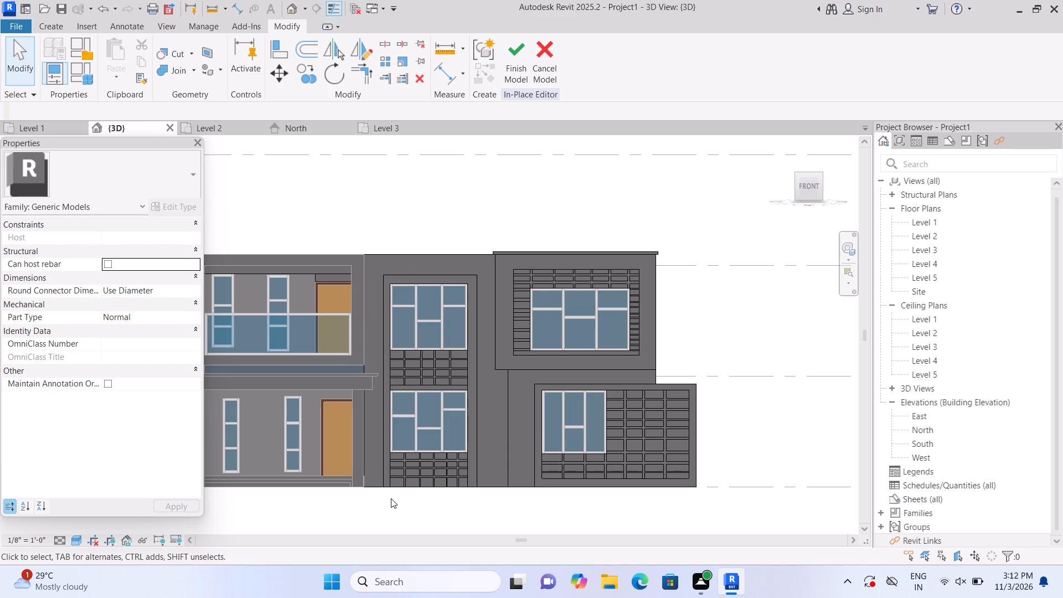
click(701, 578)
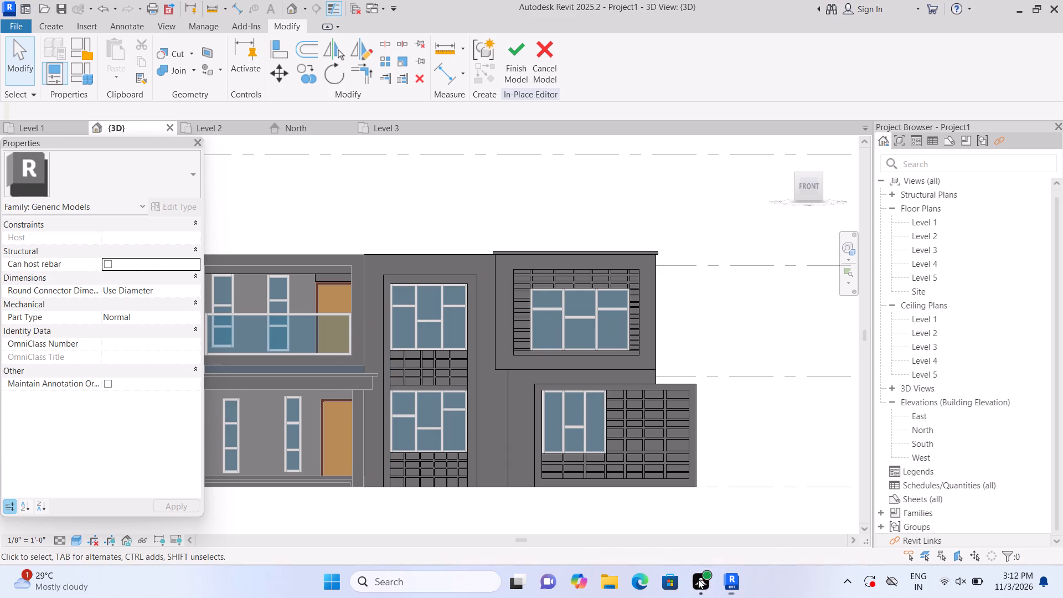
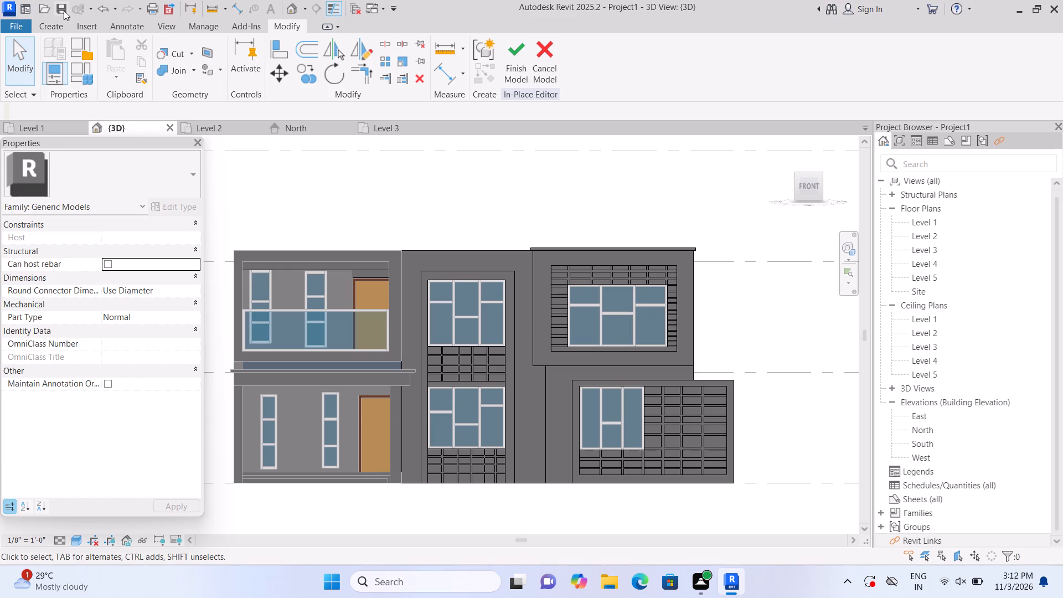
Start a void extrusion on the central frame's front face and sketch a thin horizontal rectangle across its top band, about 11'-10 1/2" wide.
click(57, 23)
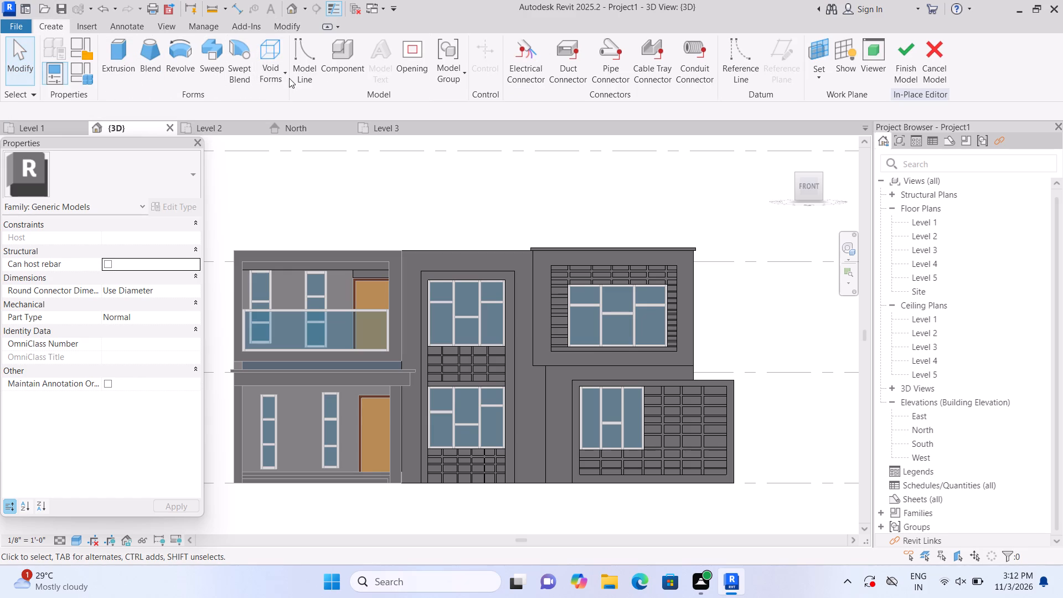
click(283, 70)
click(287, 98)
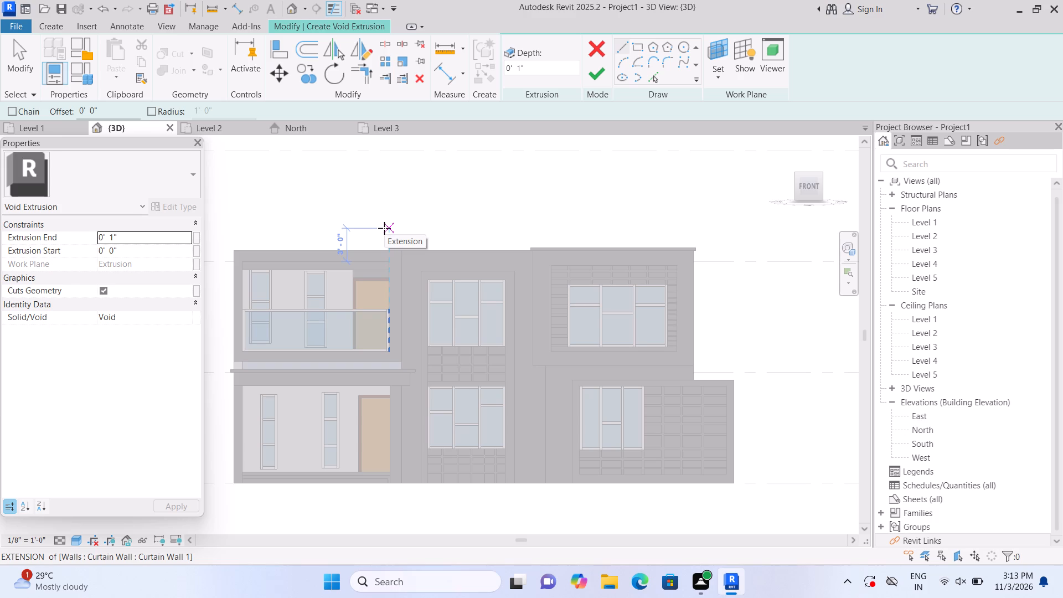
middle_drag(437, 212, 507, 212)
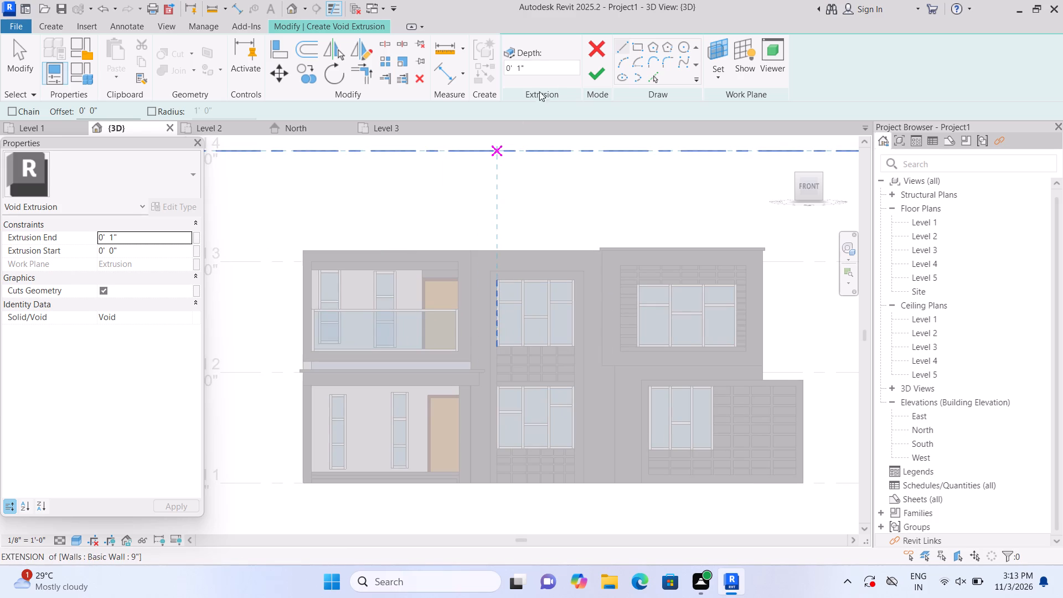
click(719, 84)
click(732, 121)
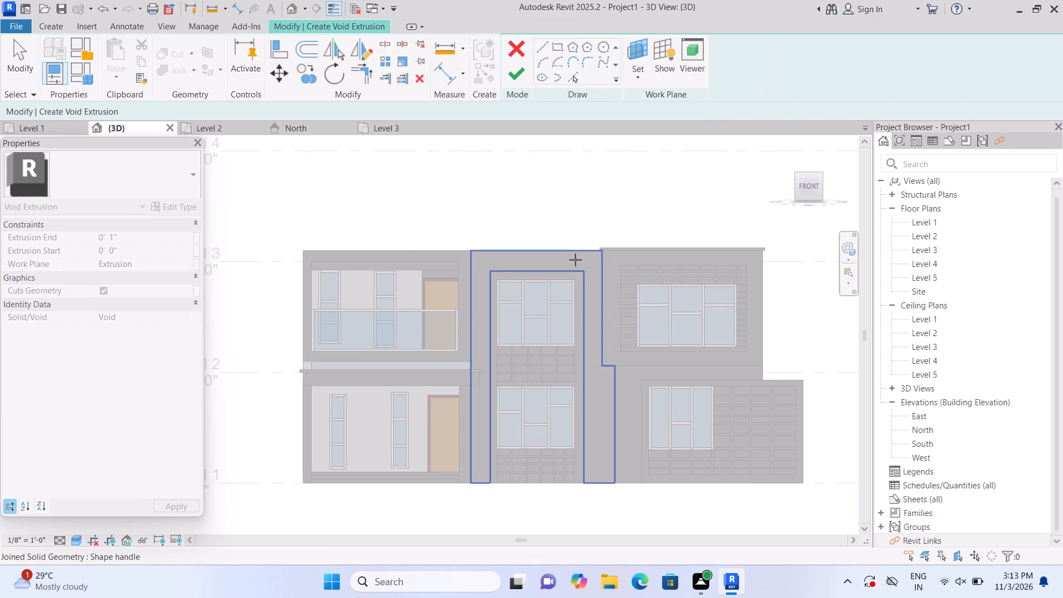
click(575, 260)
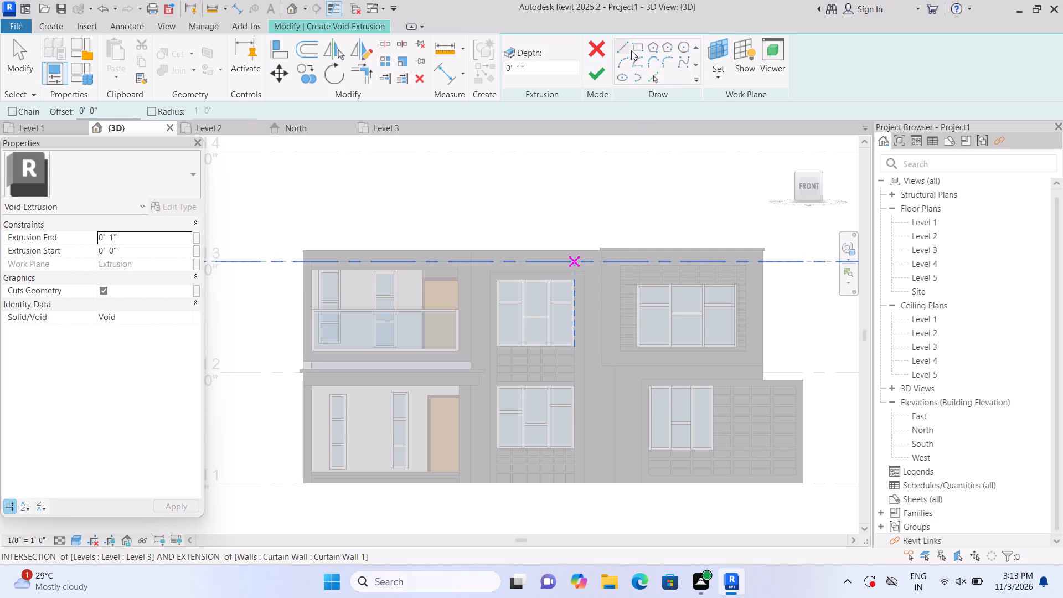
click(638, 45)
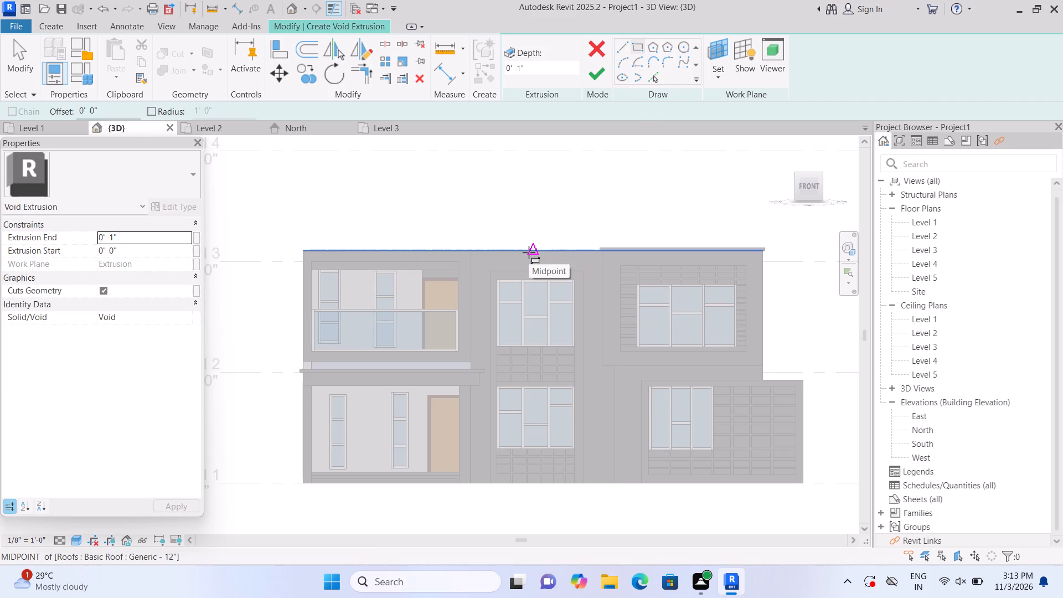
scroll(498, 285, up, 3)
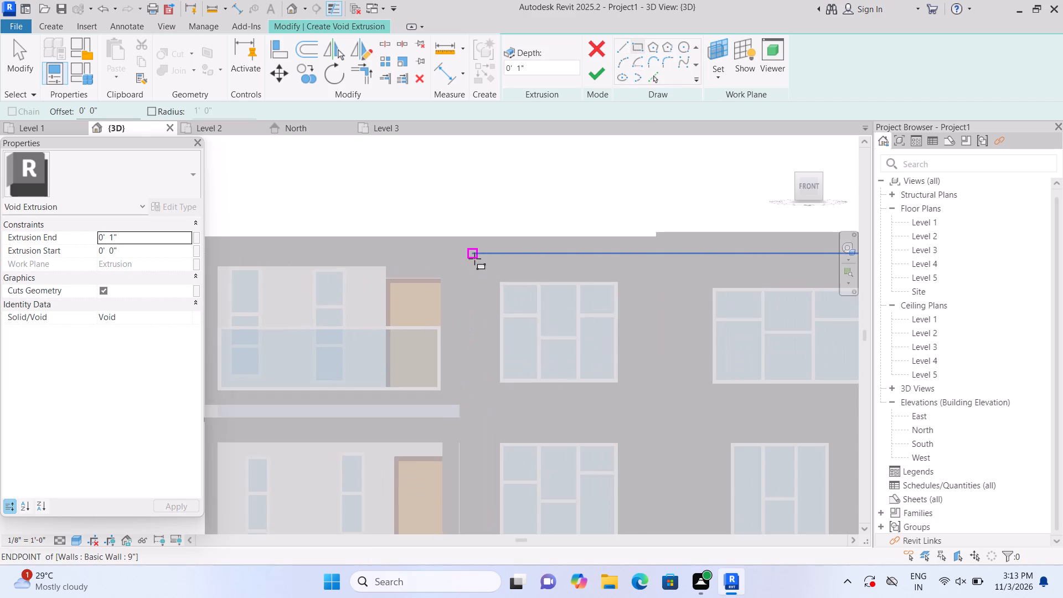
scroll(473, 259, up, 1)
click(456, 252)
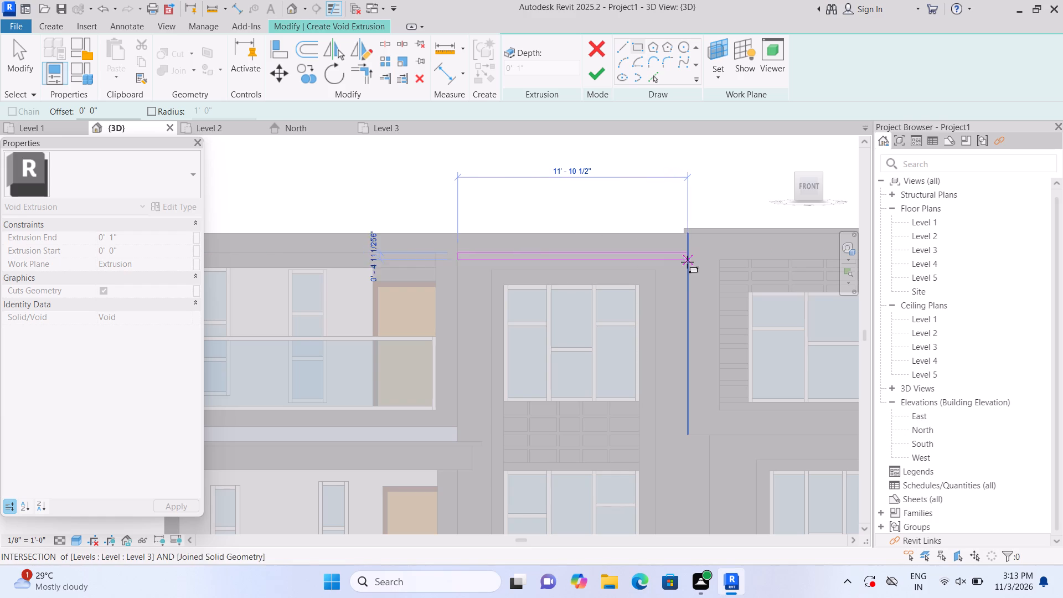
scroll(688, 259, up, 3)
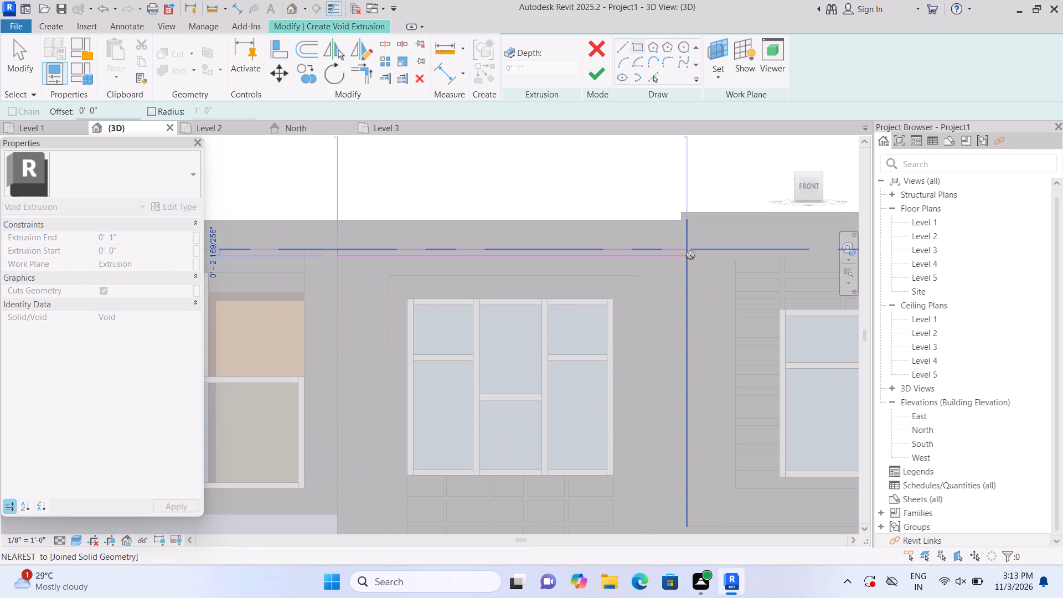
scroll(691, 255, up, 4)
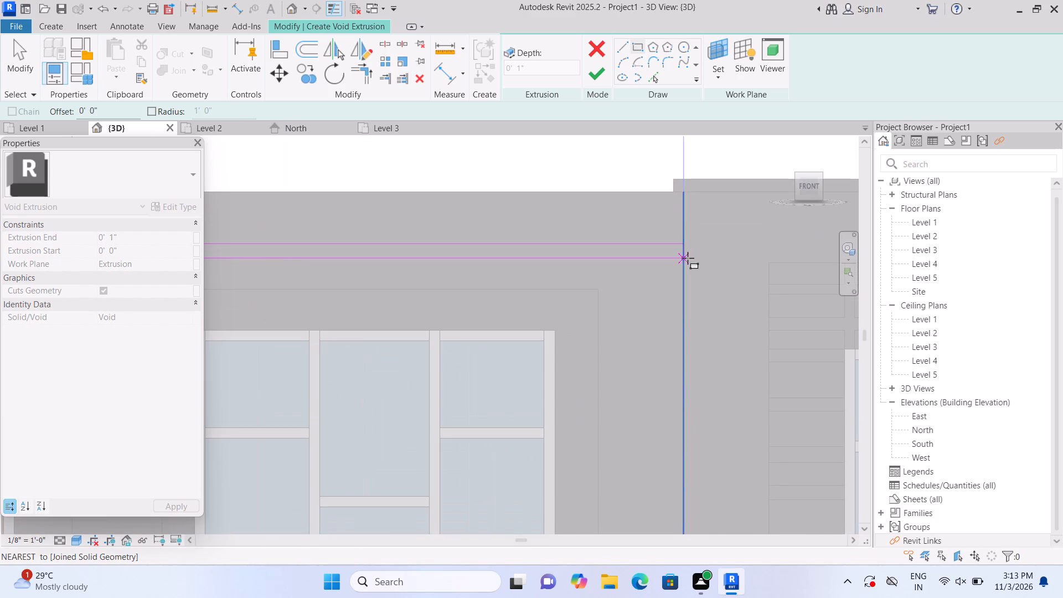
click(688, 258)
key(Escape)
Sketch a thin horizontal rectangle across the frame's left leg, starting level with the top edge of the recessed opening.
scroll(689, 261, down, 3)
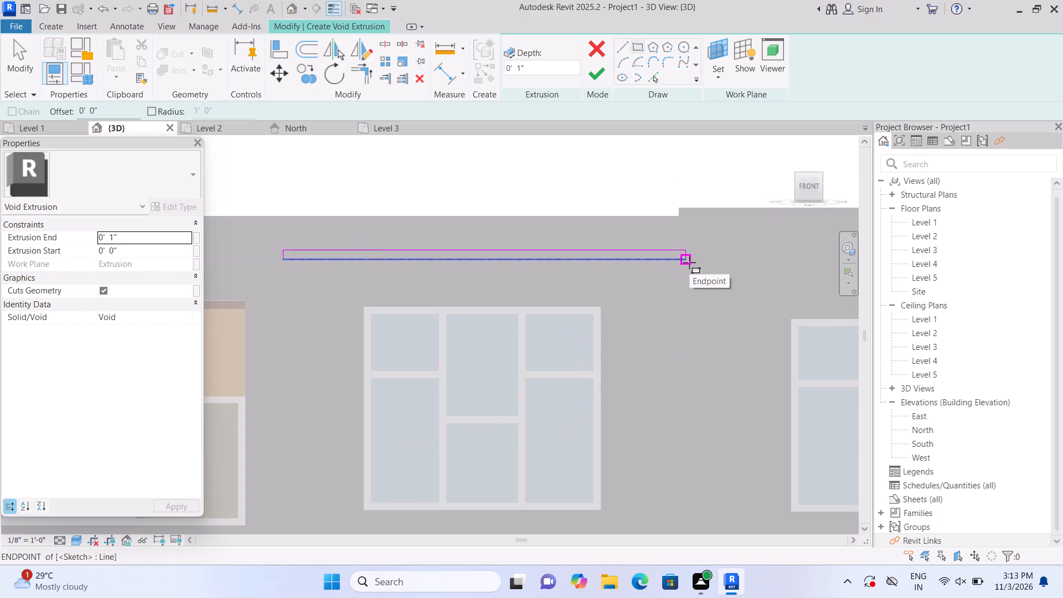
scroll(689, 262, down, 5)
scroll(494, 287, up, 7)
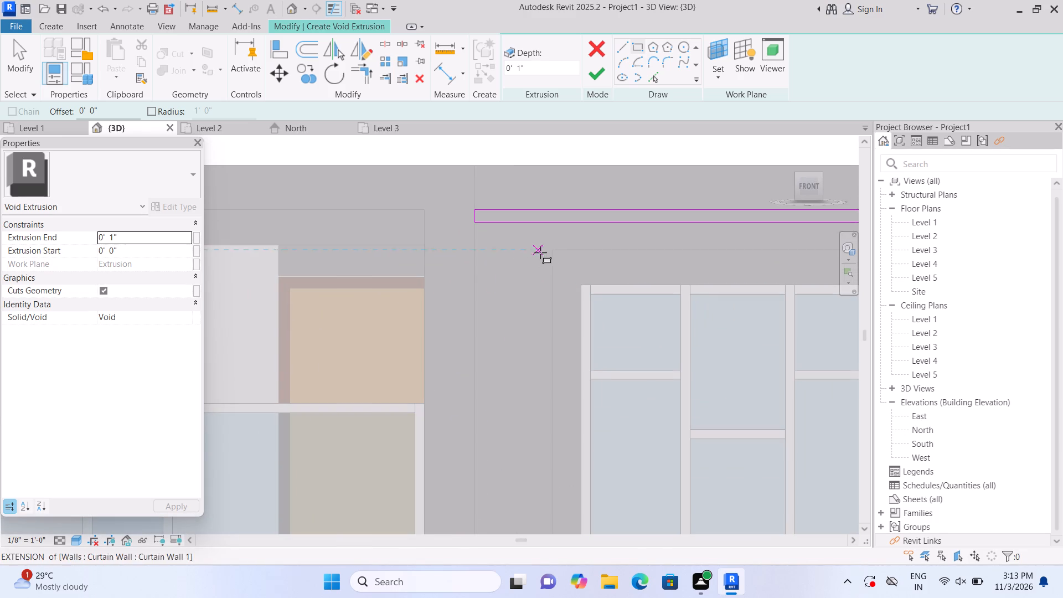
click(553, 252)
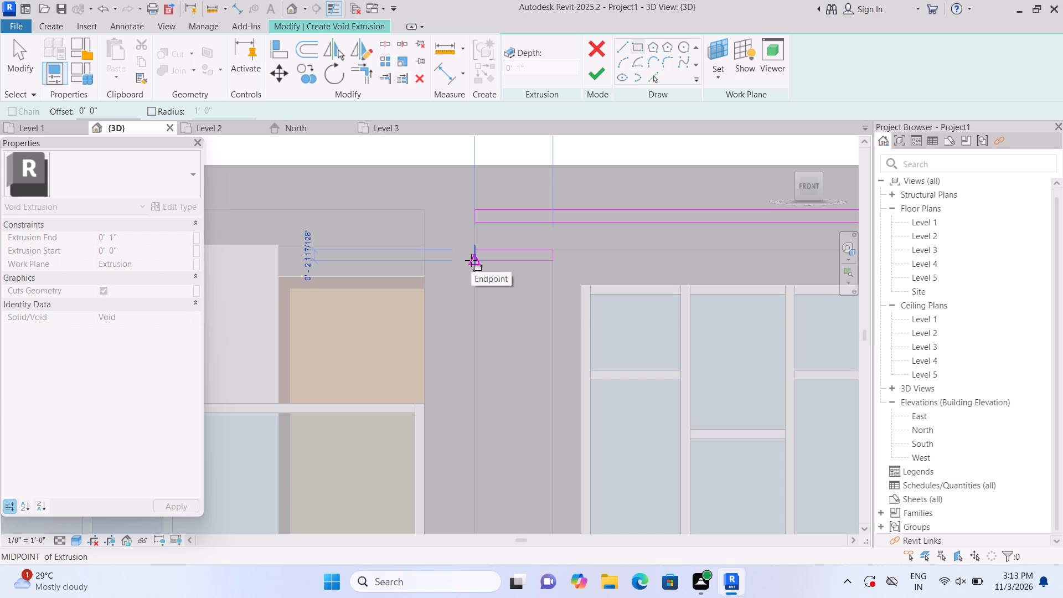
scroll(471, 260, up, 6)
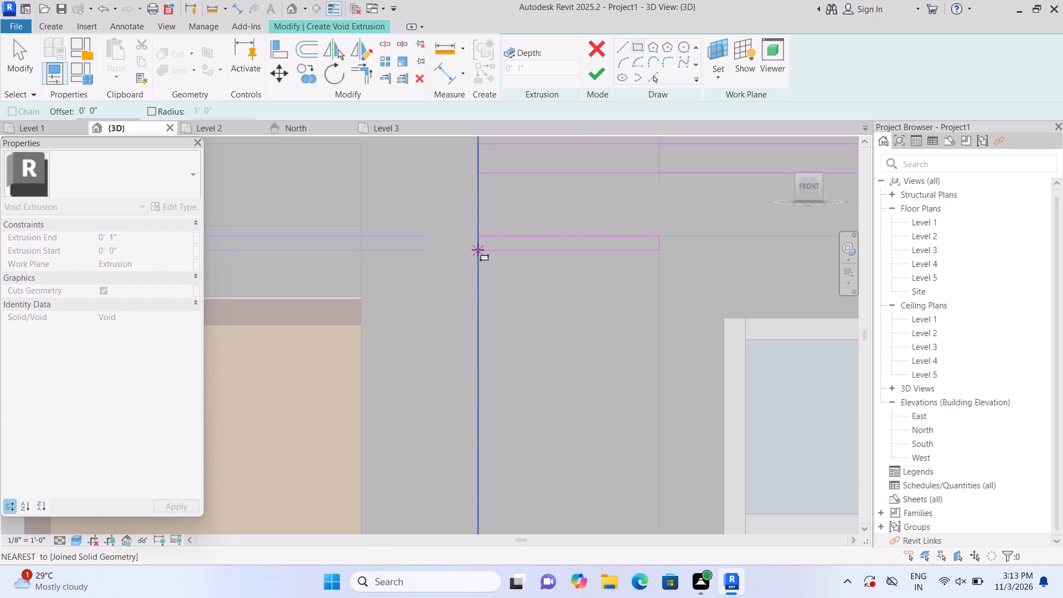
click(478, 250)
key(Escape)
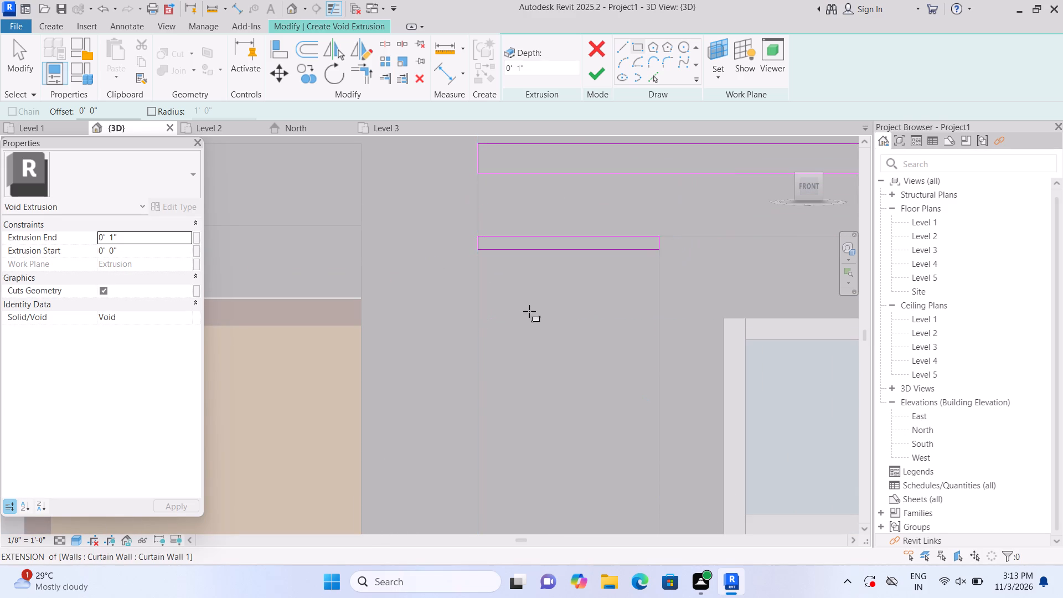
Sketch a matching thin rectangle across the frame's right leg at the top edge of the recessed opening, about 1'-8" wide.
middle_drag(529, 311, 228, 333)
middle_drag(480, 291, 173, 300)
middle_drag(497, 272, 259, 313)
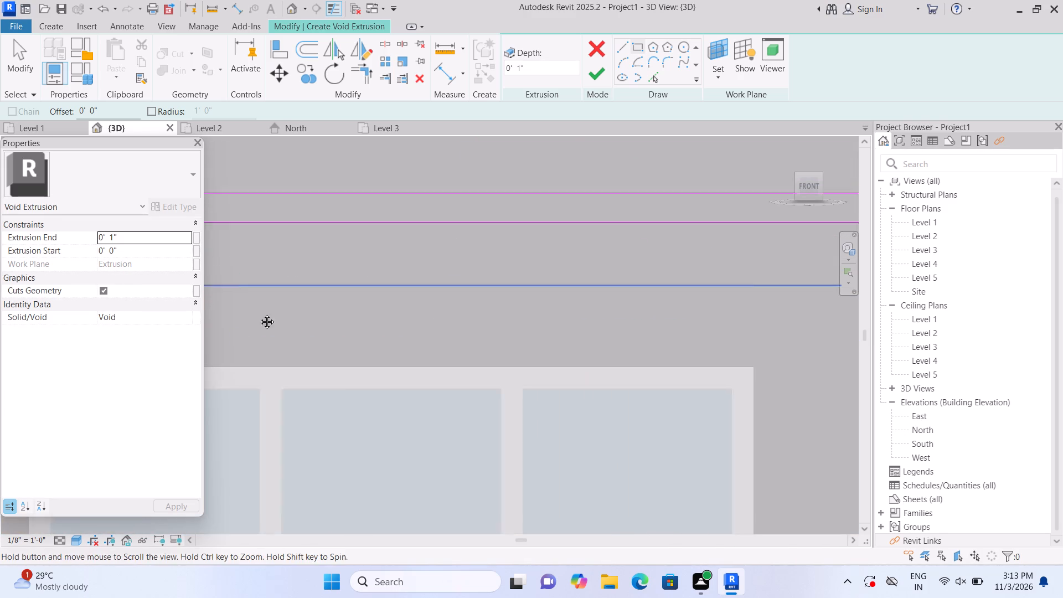
middle_drag(259, 313, 218, 307)
click(648, 301)
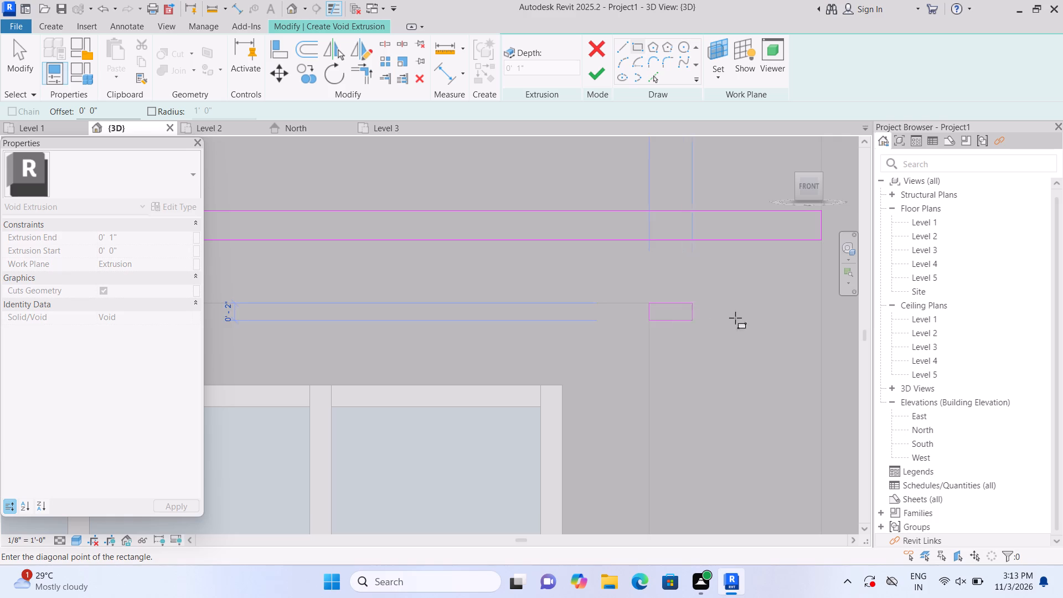
scroll(819, 322, up, 1)
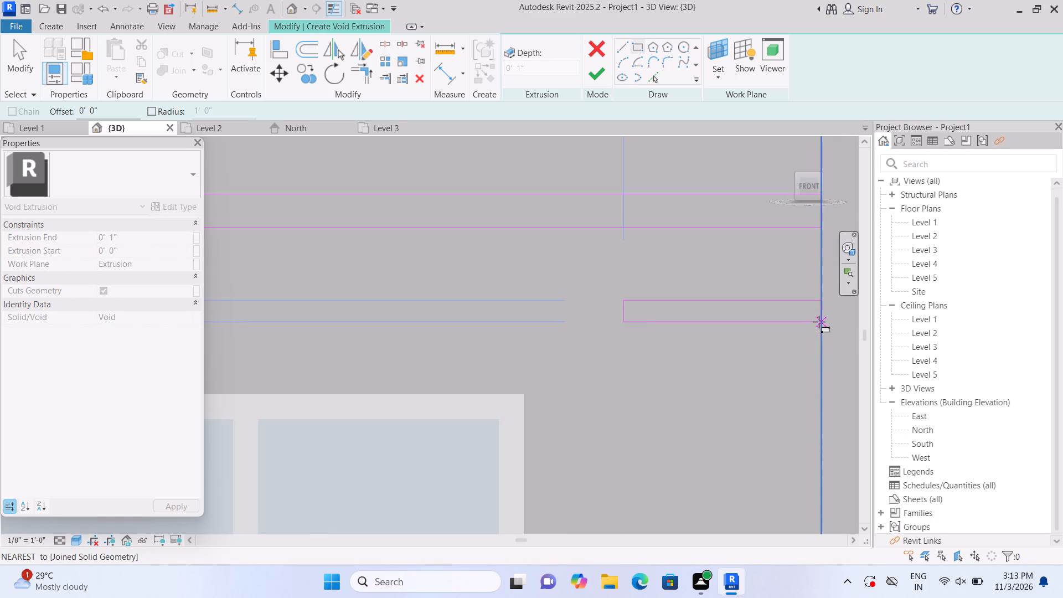
click(817, 317)
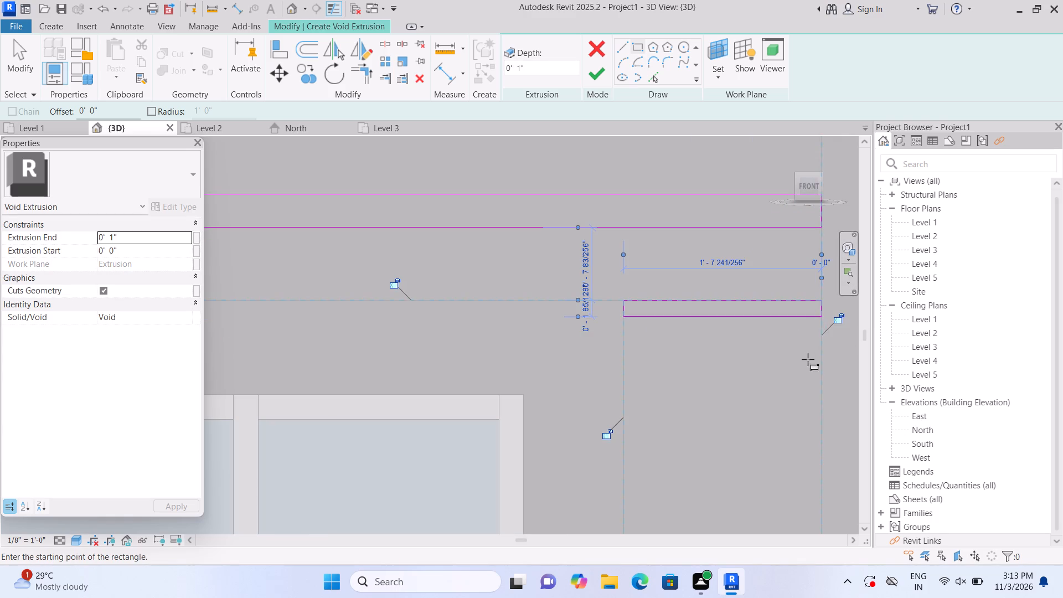
scroll(808, 359, down, 3)
scroll(774, 394, down, 3)
middle_drag(756, 390, 715, 298)
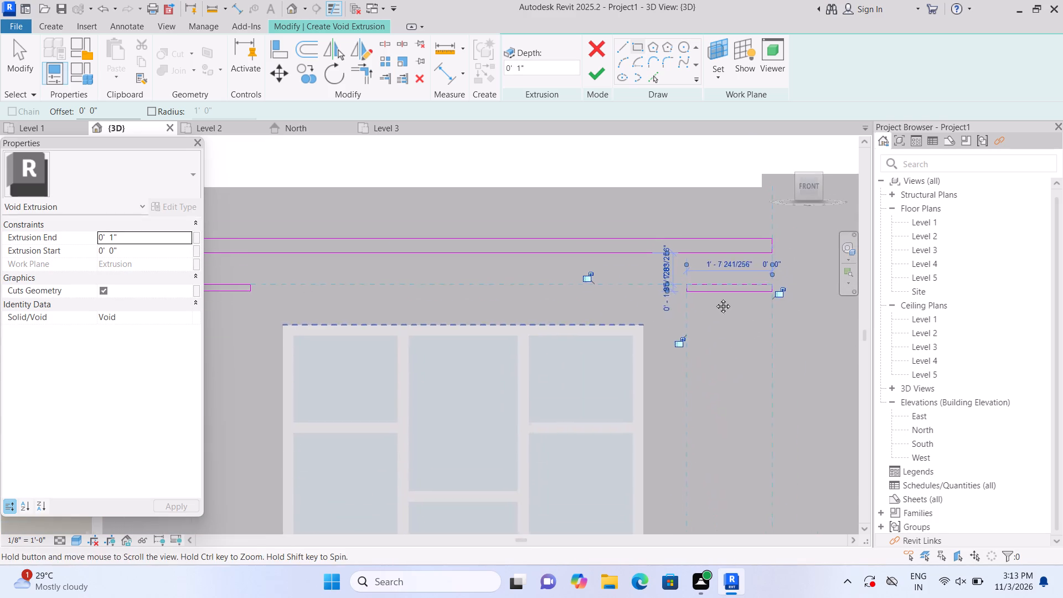
middle_drag(715, 298, 714, 292)
middle_click(714, 292)
key(Escape)
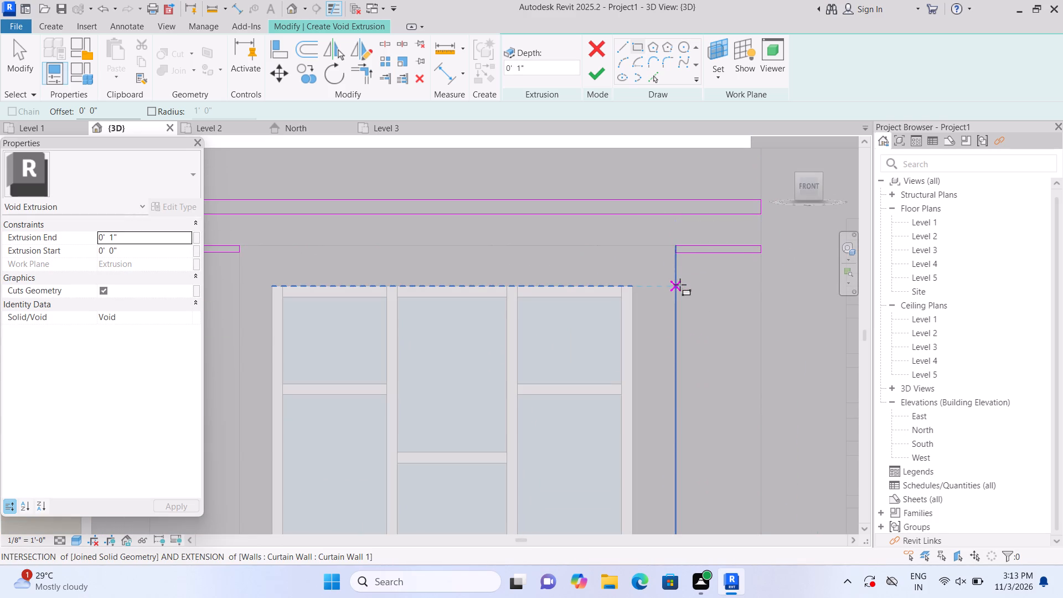
Sketch a second horizontal rectangle across the right leg, level with the upper window's top edge, about 1'-8" by 2".
click(680, 285)
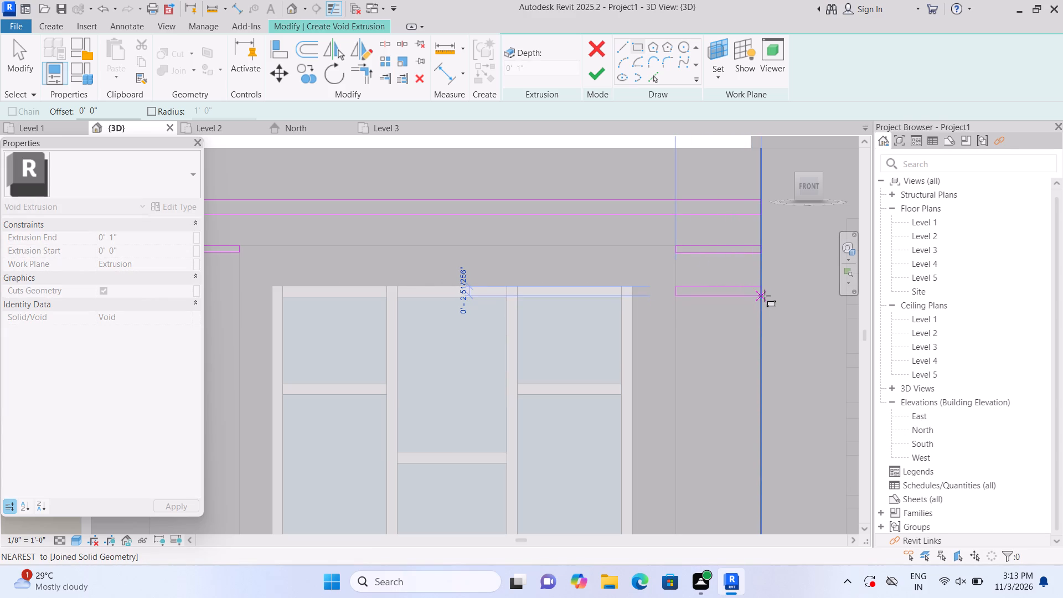
click(765, 296)
scroll(750, 343, down, 2)
key(Escape)
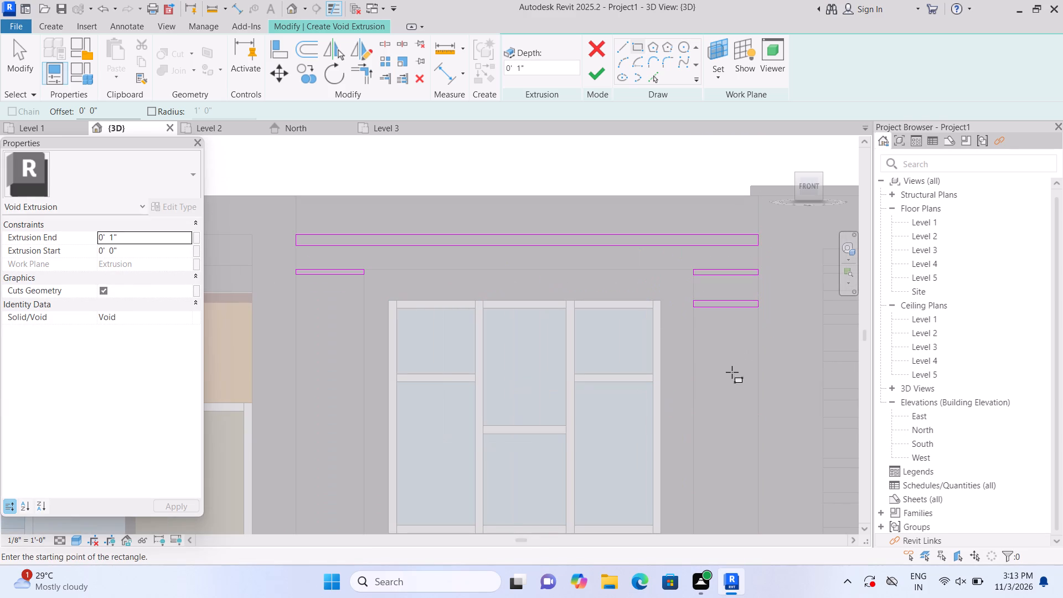
Sketch two more evenly spaced rectangles down the right leg beside the upper window, each about 1'-8" wide and 2 1/2" tall.
middle_drag(731, 377, 714, 304)
scroll(715, 302, down, 3)
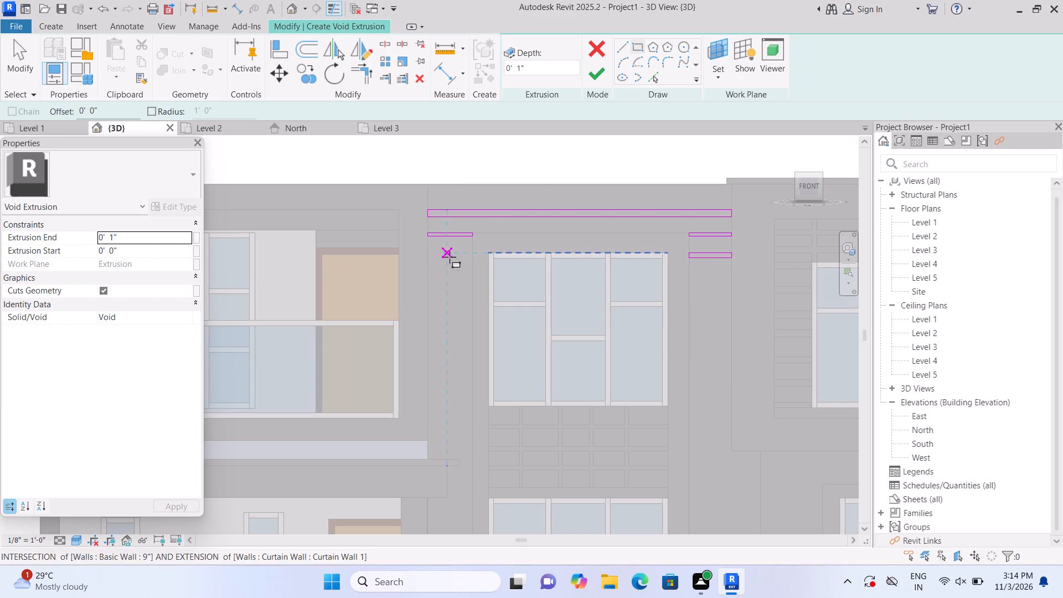
double_click(694, 280)
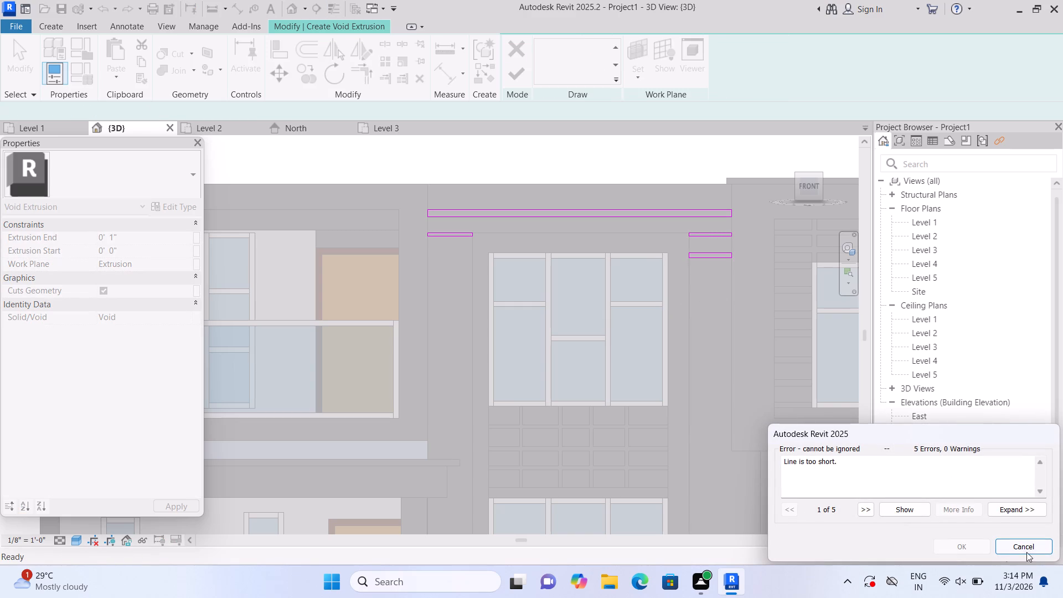
double_click(1024, 549)
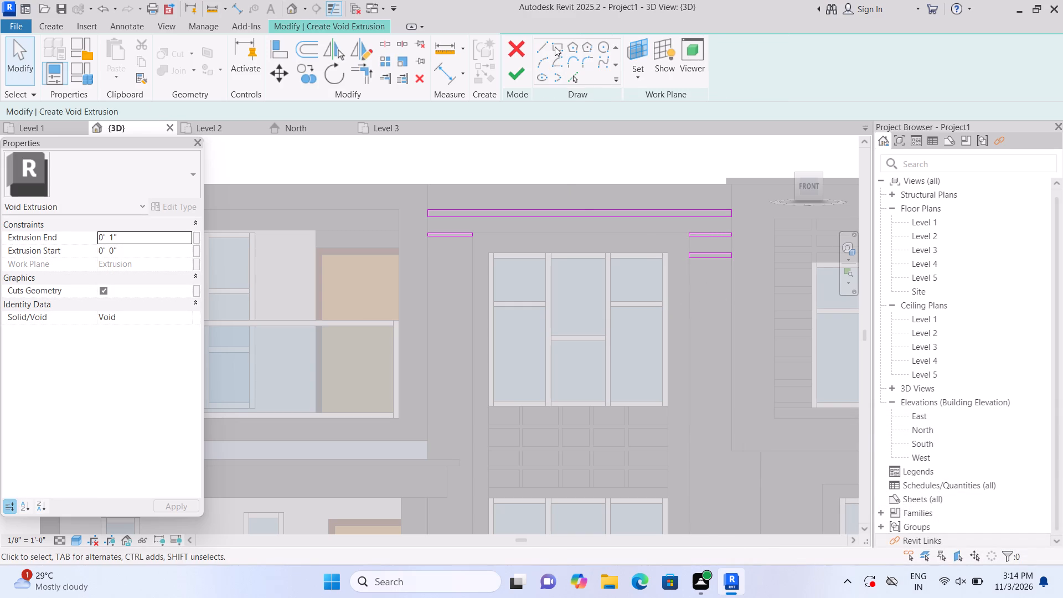
click(555, 47)
scroll(698, 311, up, 1)
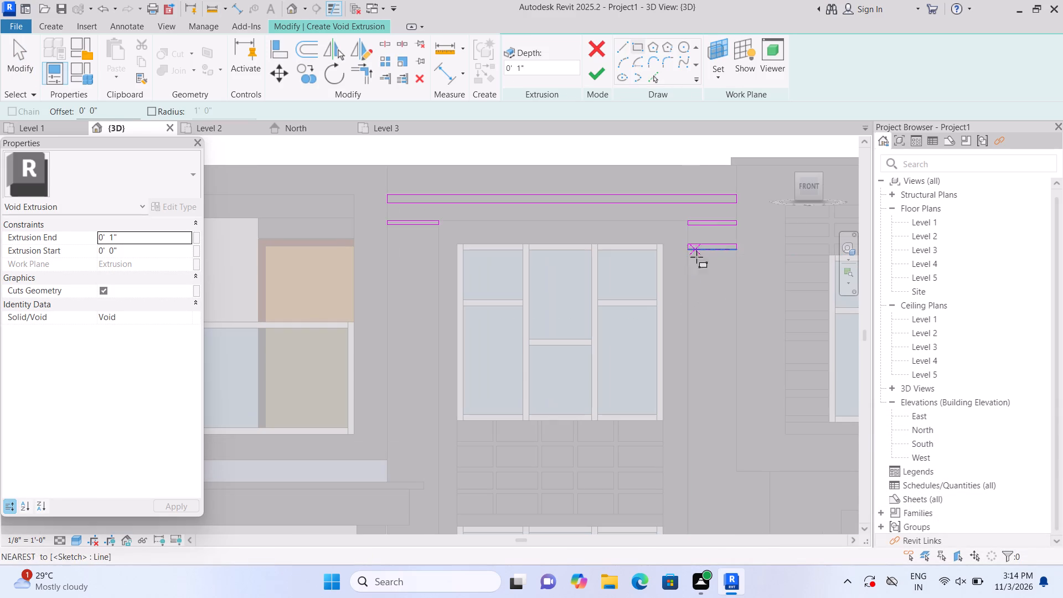
click(691, 272)
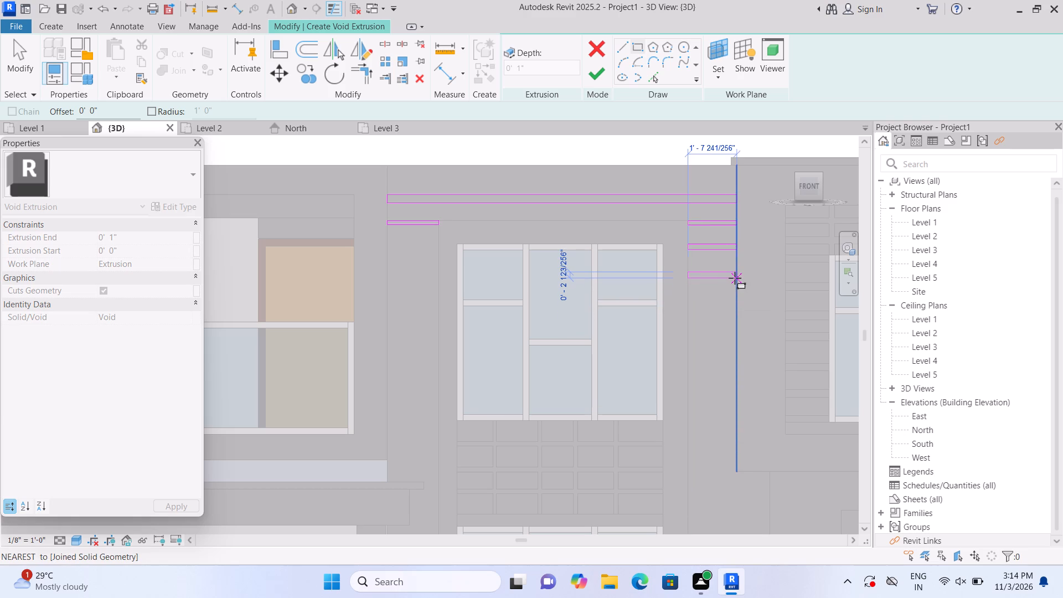
click(735, 278)
key(Escape)
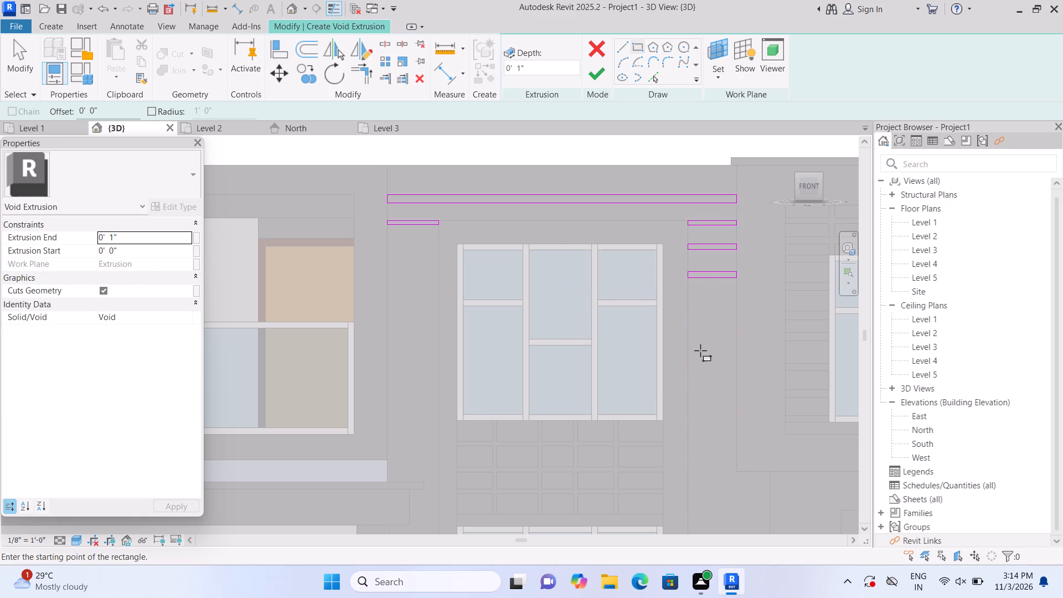
click(689, 299)
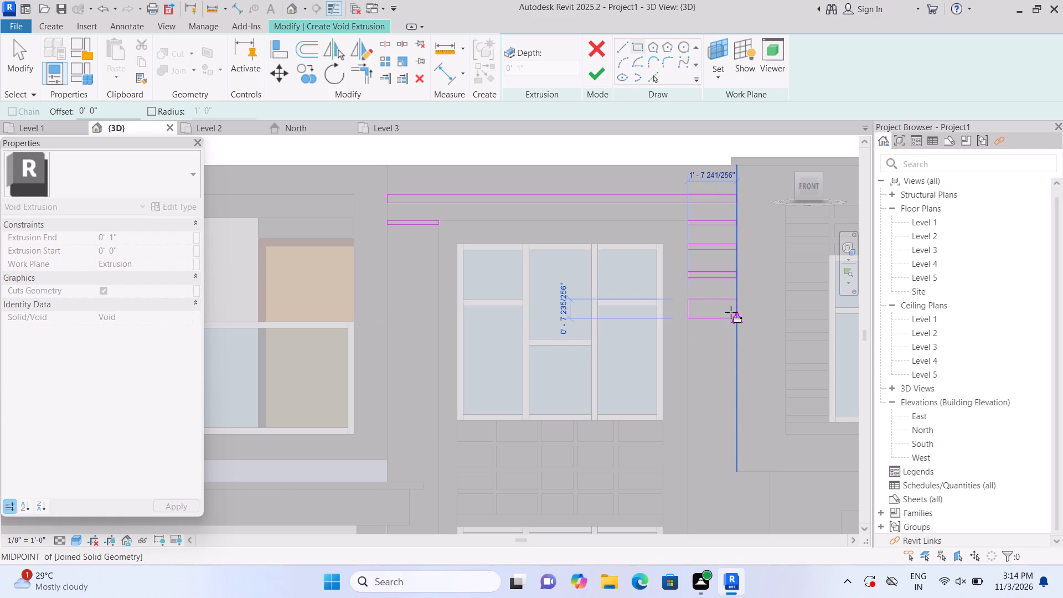
scroll(731, 312, up, 4)
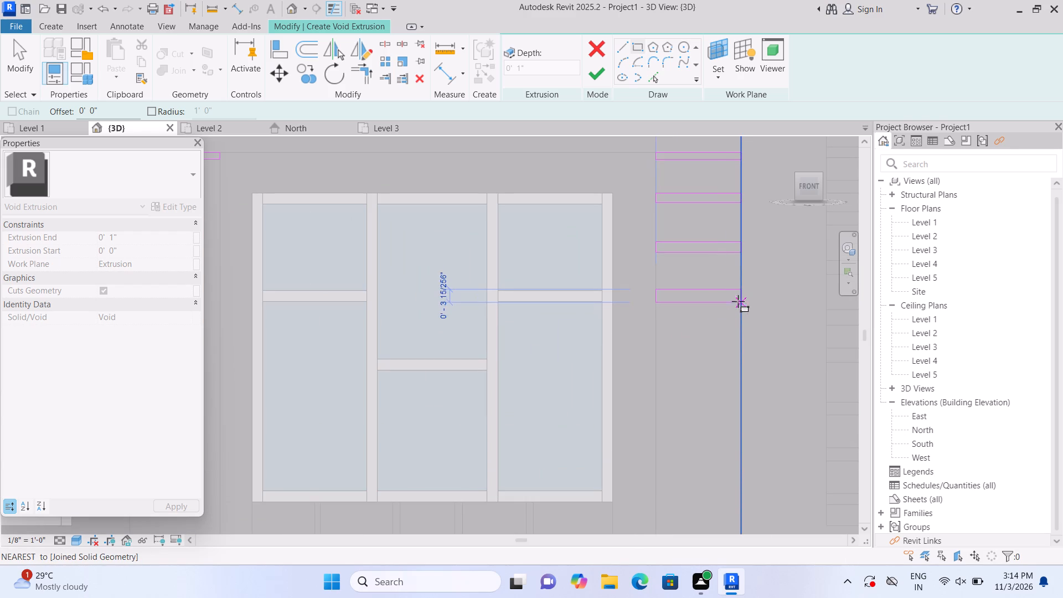
click(740, 299)
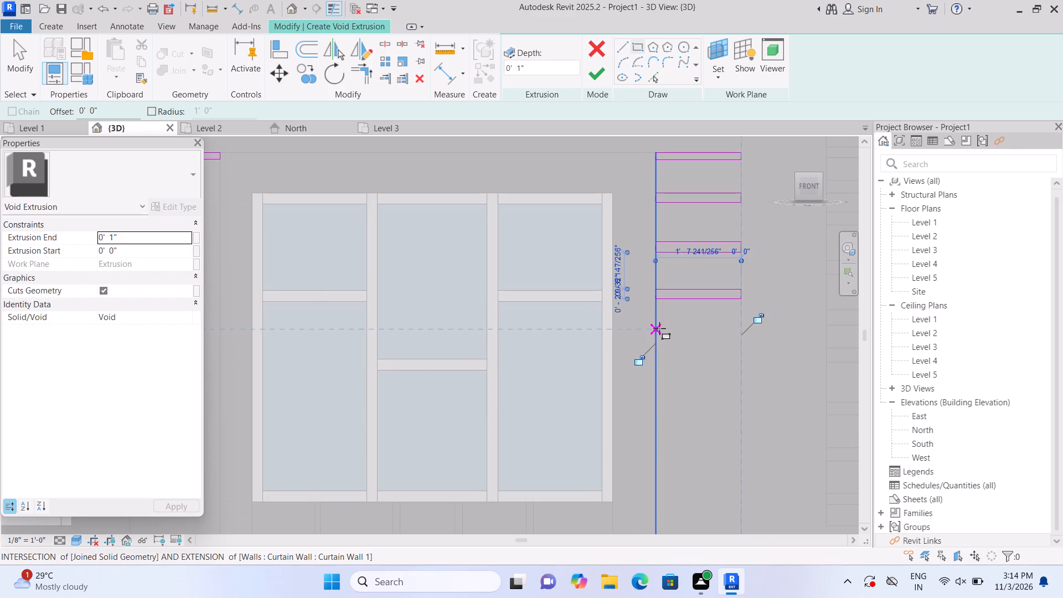
Sketch another horizontal rectangle across the frame's right leg, just above the upper window's middle transom, about 1'-8" by 2".
double_click(659, 328)
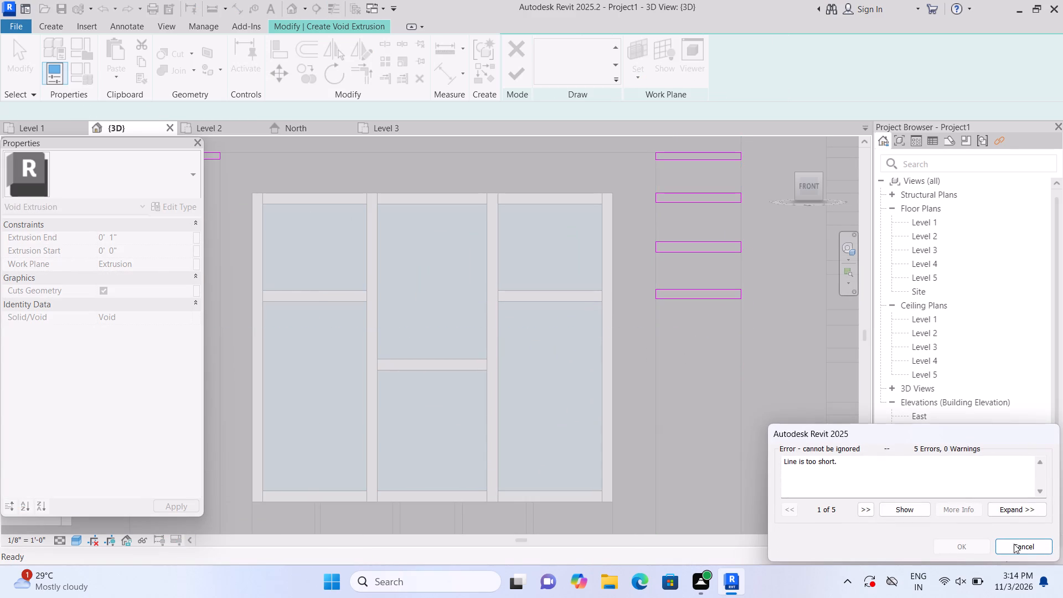
click(1014, 545)
click(563, 48)
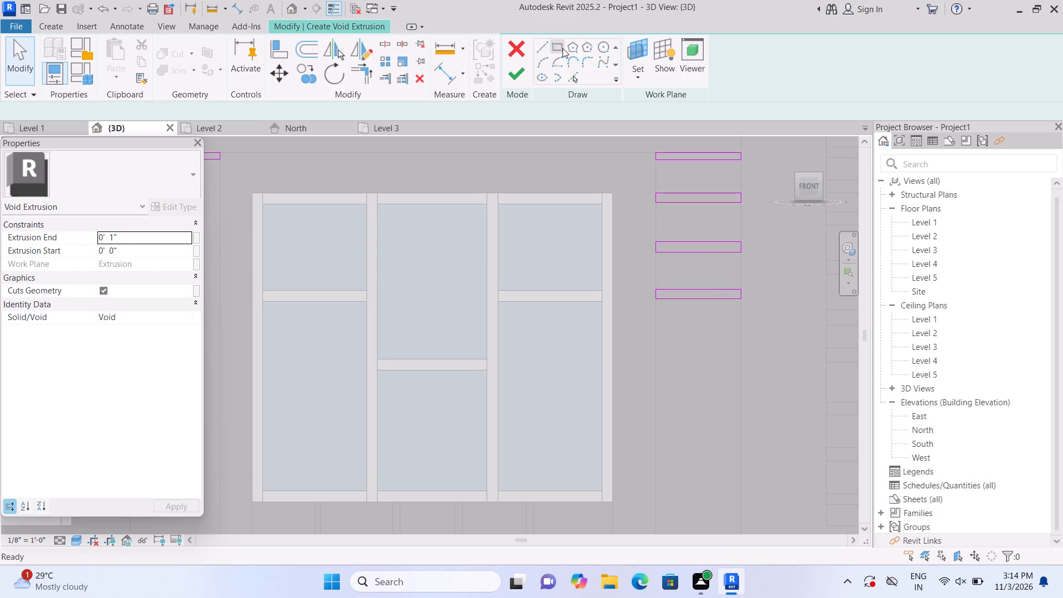
click(659, 328)
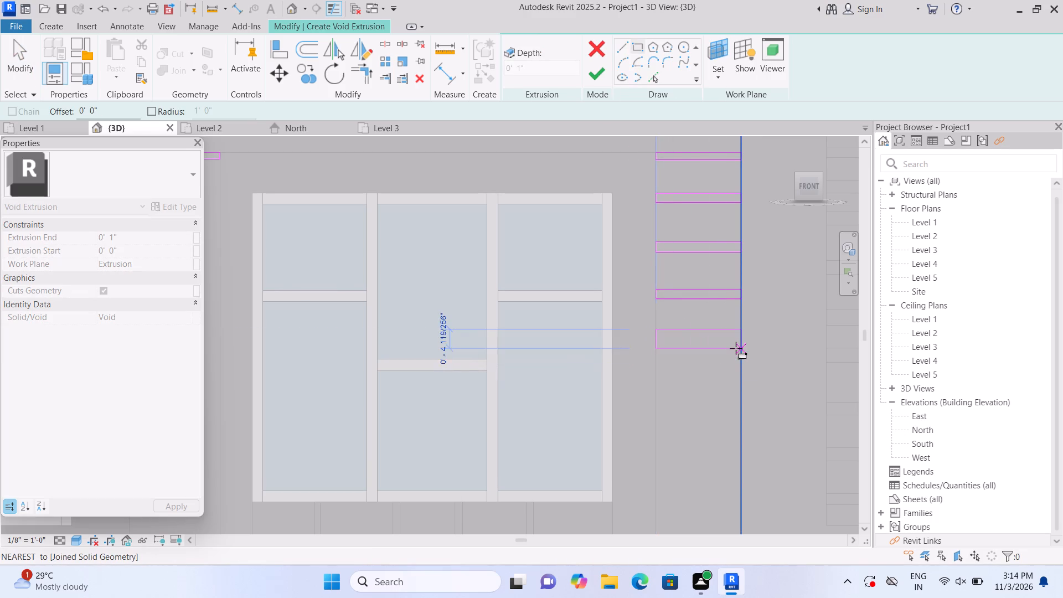
click(735, 338)
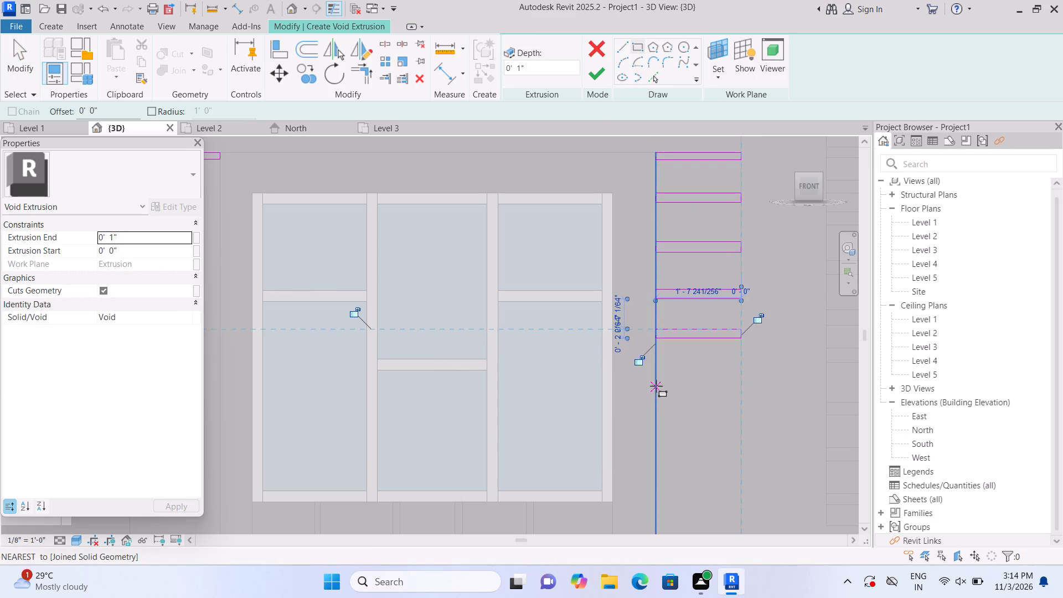
Sketch the next evenly spaced rectangle across the right leg, slightly below the upper window's middle transom, about 1'-8" by 2 1/4".
double_click(657, 370)
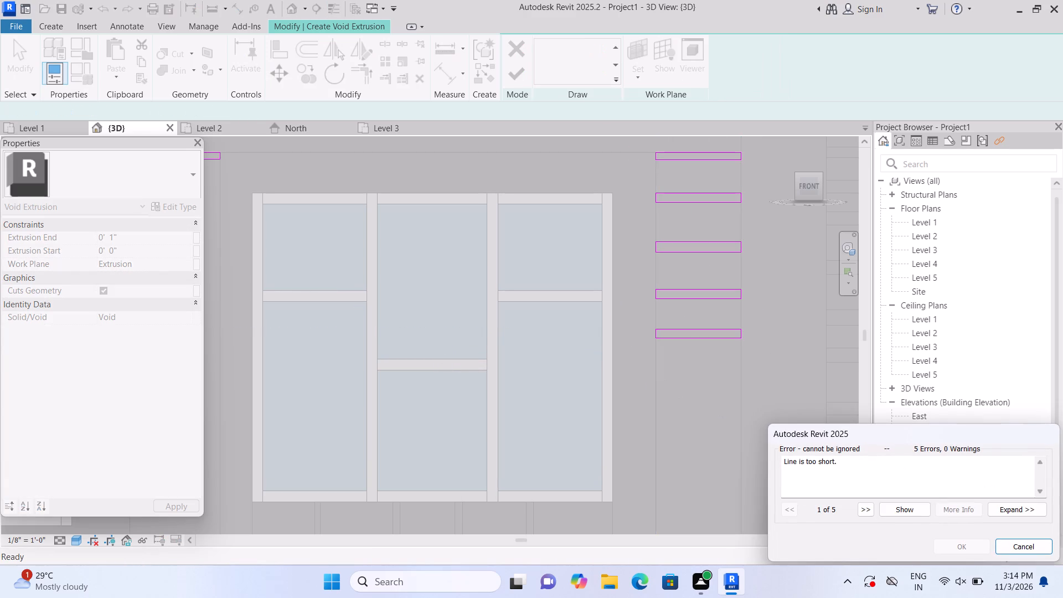
double_click(1018, 544)
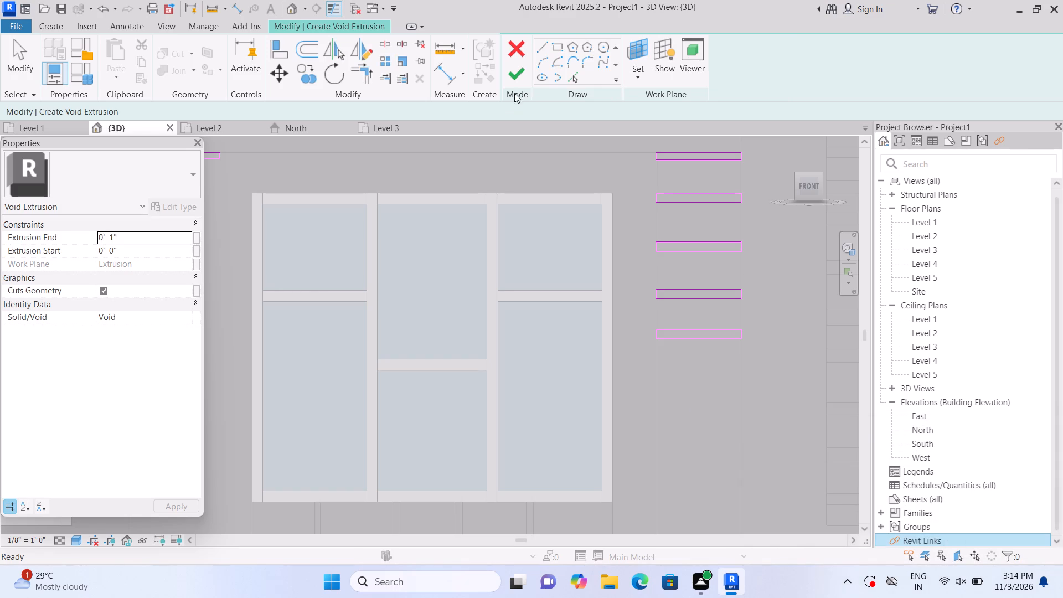
click(562, 39)
double_click(560, 43)
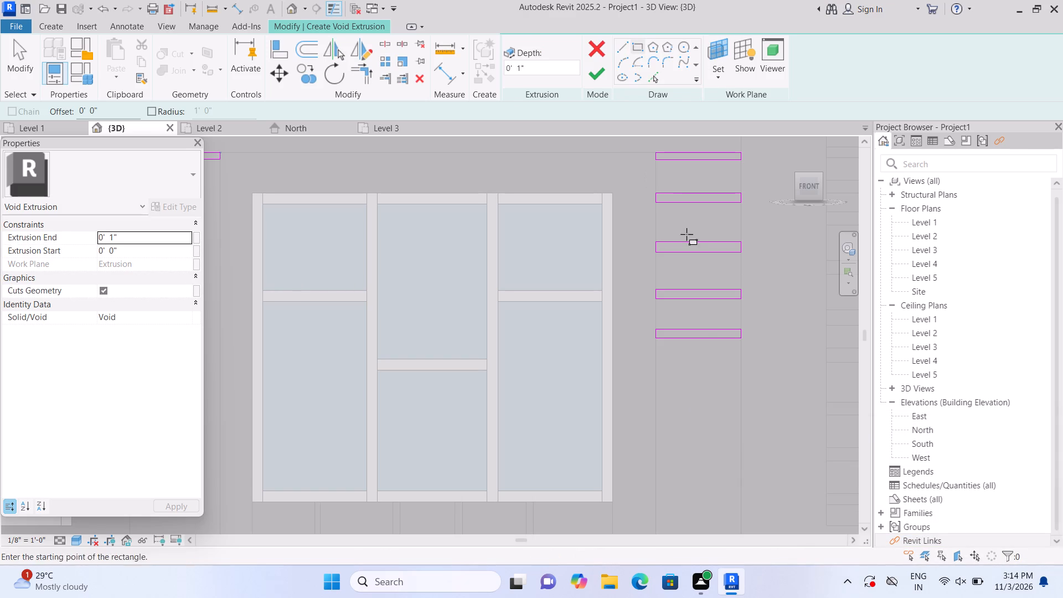
double_click(659, 368)
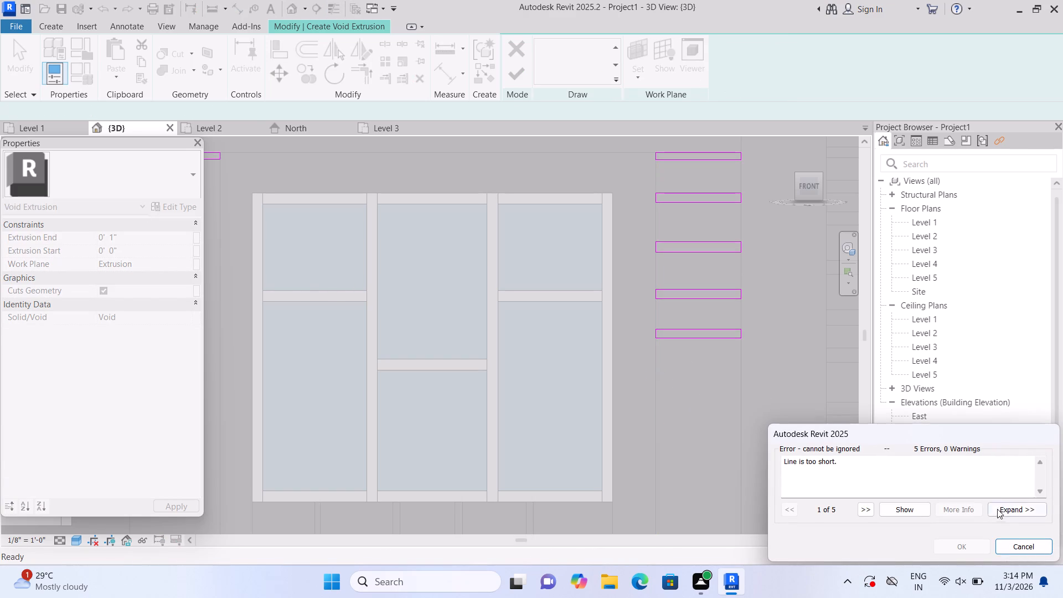
click(1015, 543)
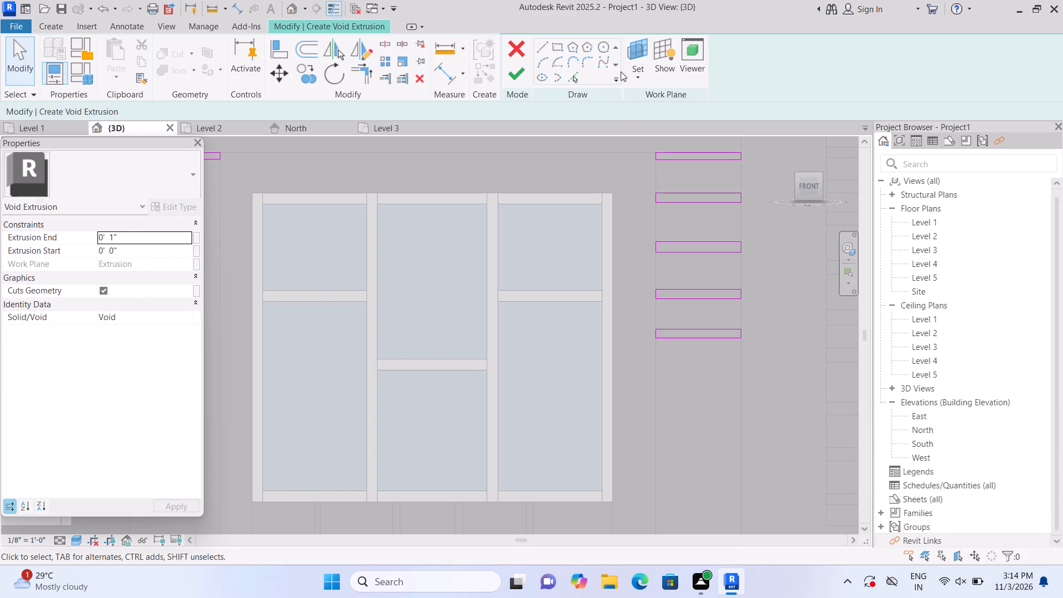
double_click(562, 47)
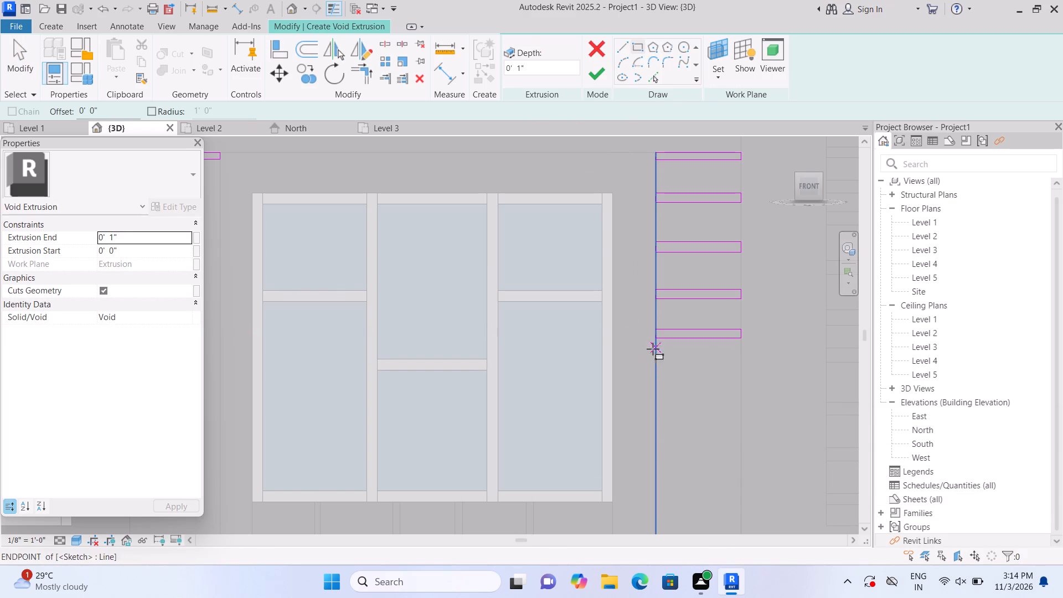
click(659, 376)
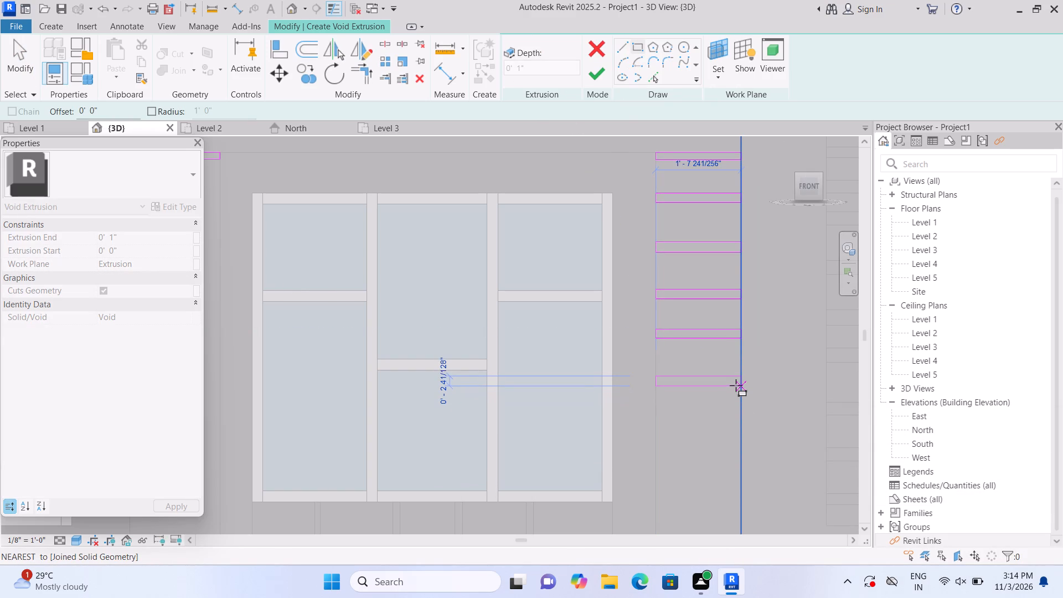
click(736, 385)
Sketch another rectangle across the right leg beside the lower part of the upper window, about 1'-8" by 2 1/8".
middle_drag(704, 421, 668, 341)
scroll(703, 421, up, 1)
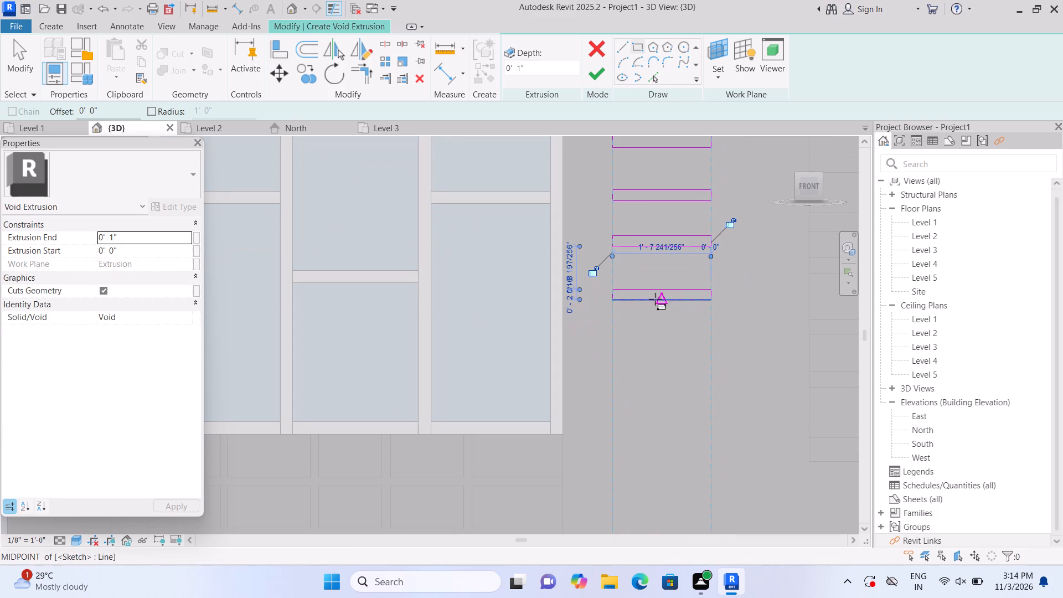
double_click(617, 341)
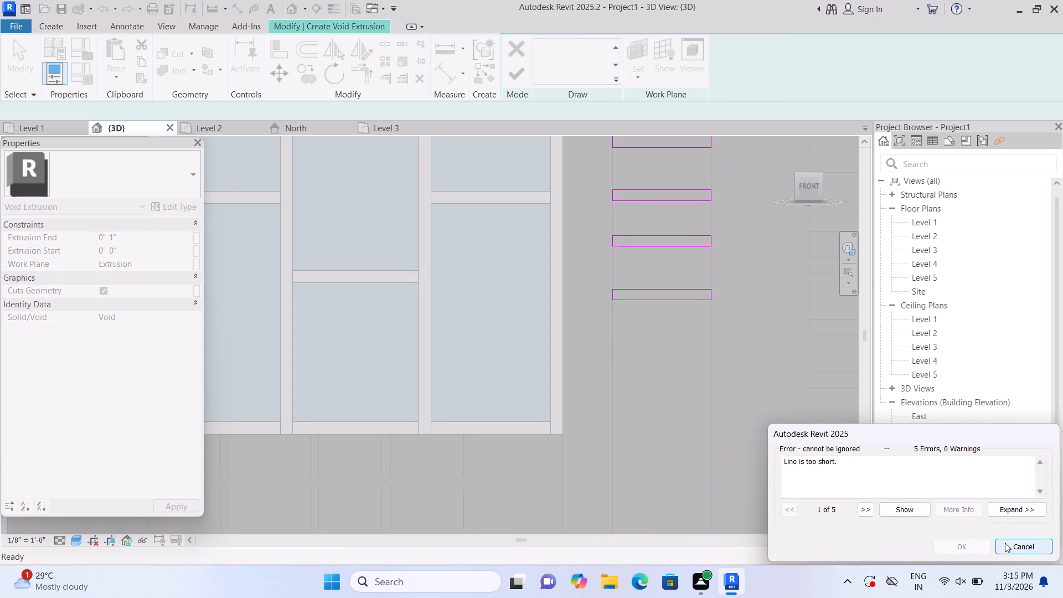
click(1005, 543)
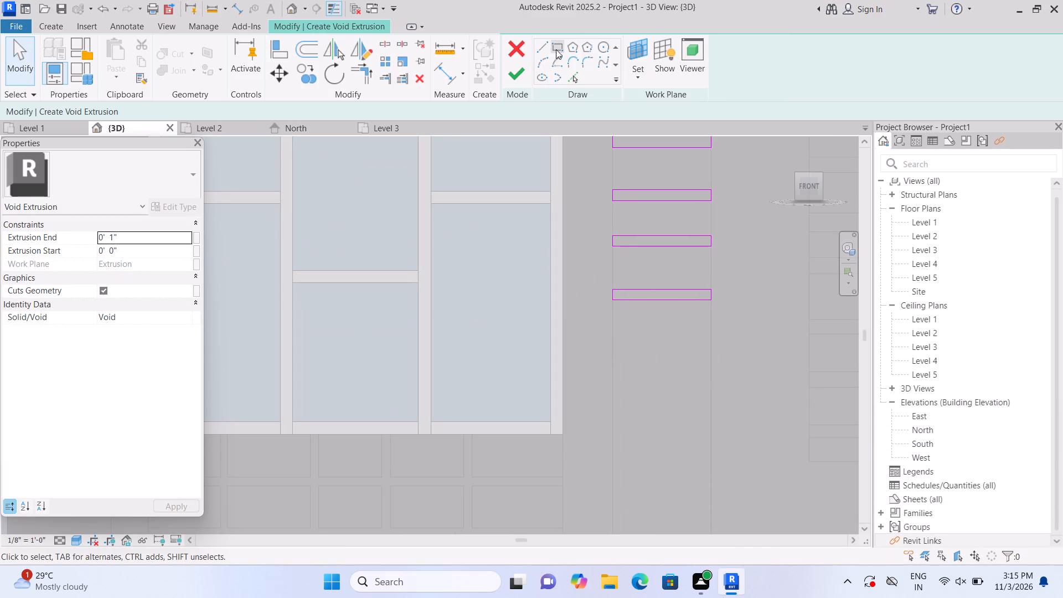
click(561, 49)
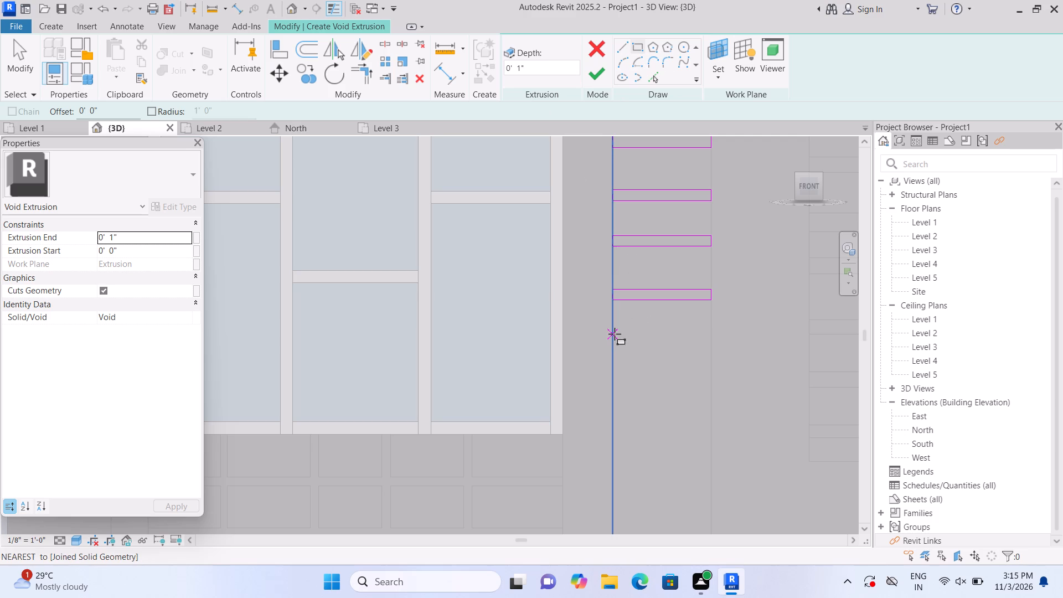
click(615, 334)
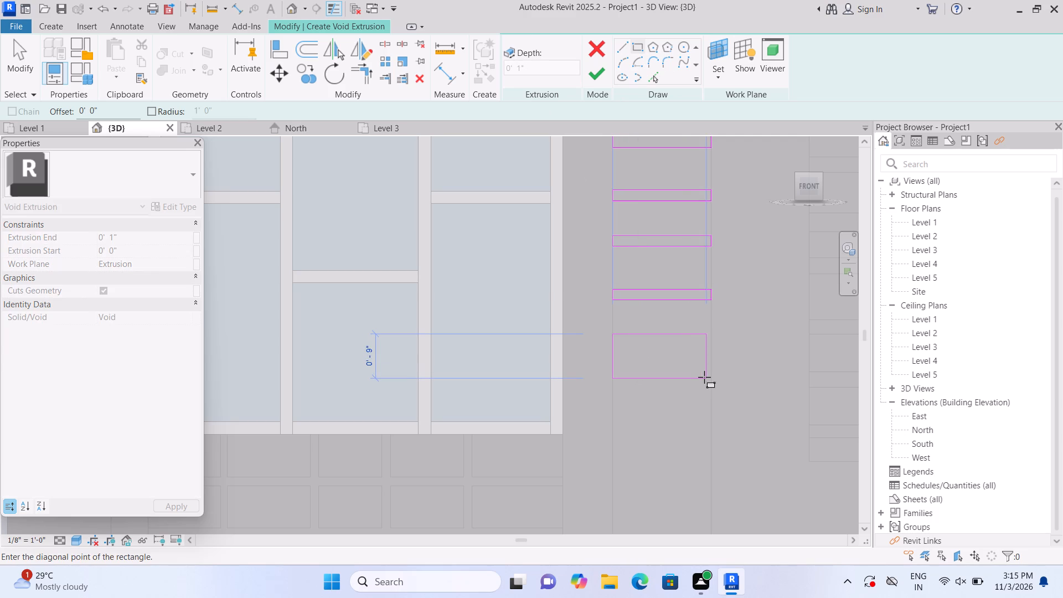
click(705, 344)
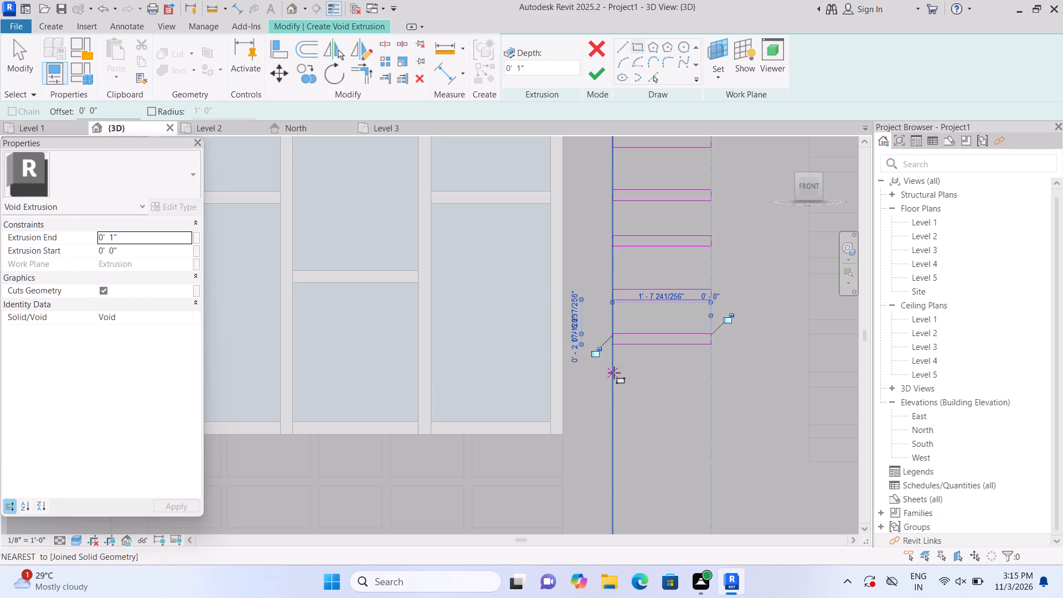
Sketch two more 1'-8" wide rectangles down the right leg to the upper window's bottom rail, about 1 3/4" and 1 1/2" tall.
click(614, 373)
click(618, 373)
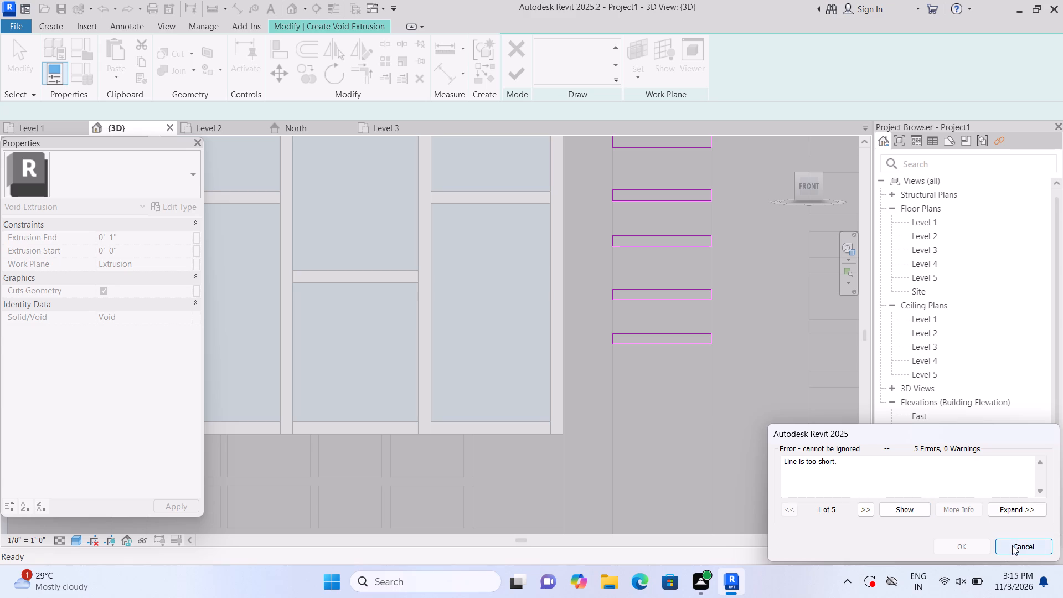
click(1012, 545)
click(559, 46)
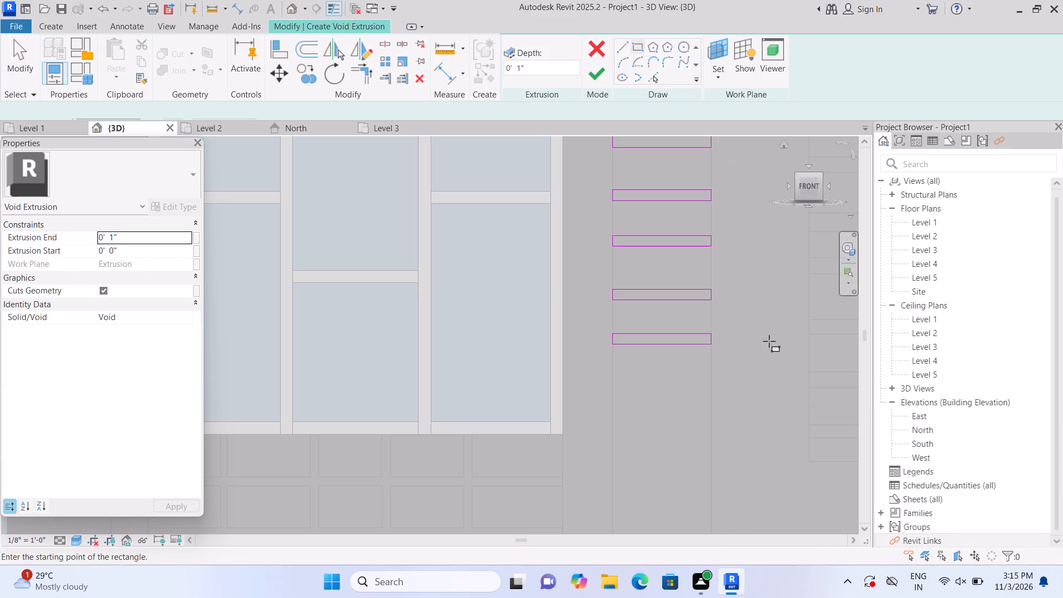
click(615, 374)
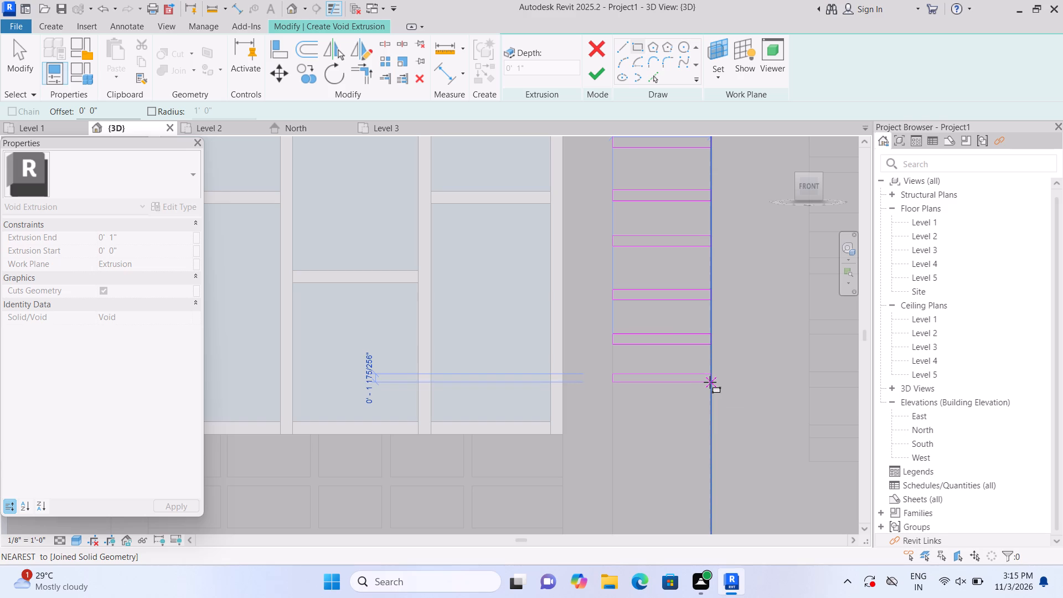
click(710, 382)
click(616, 416)
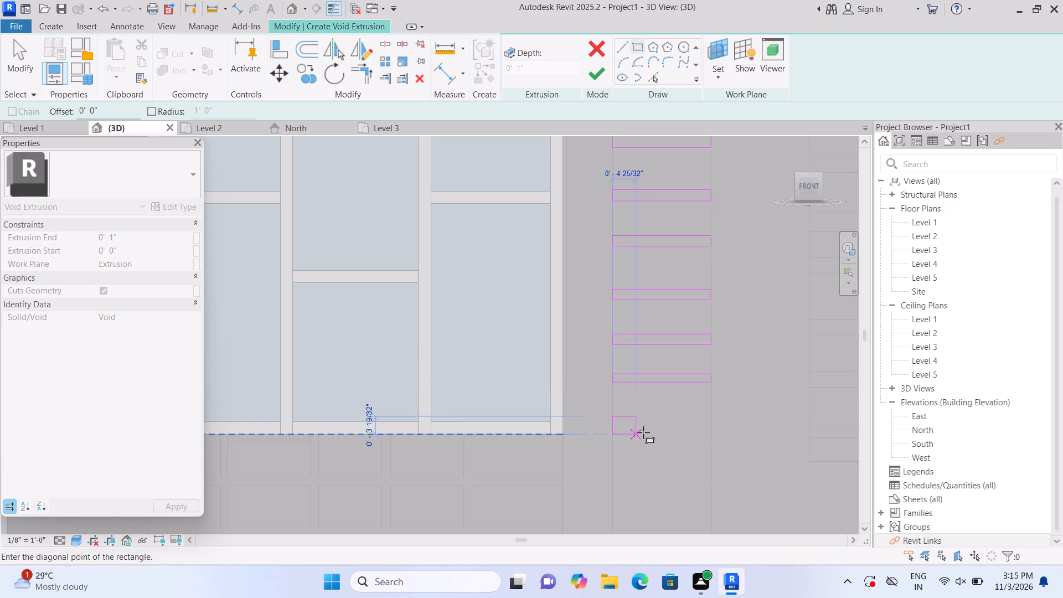
click(707, 424)
Sketch a rectangle across the right leg beside the top row of the grooved wall panel, about 1'-8" by 1 3/4".
middle_drag(672, 472, 658, 365)
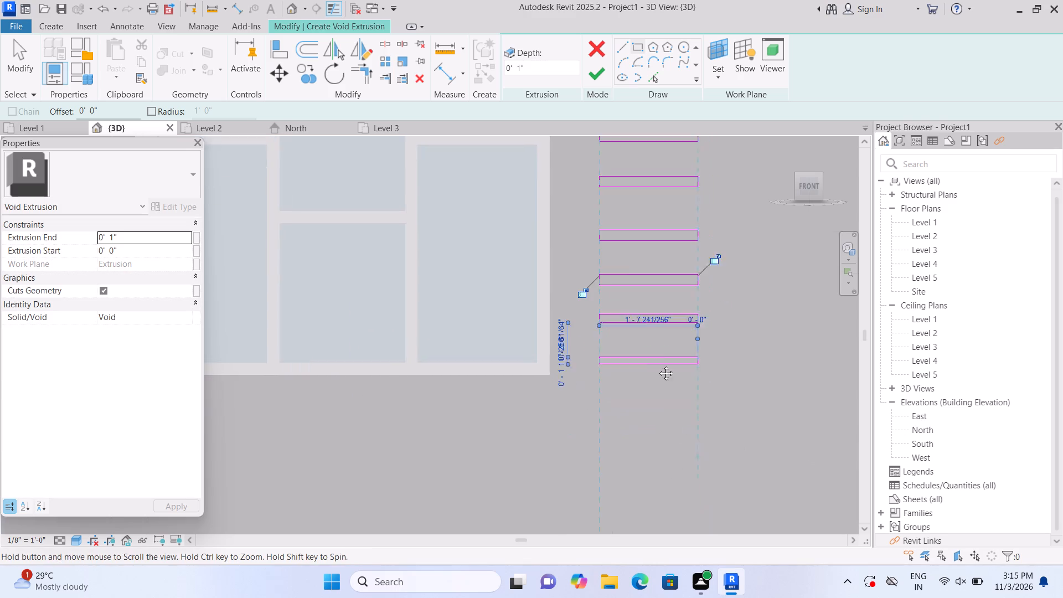
middle_drag(658, 365, 658, 347)
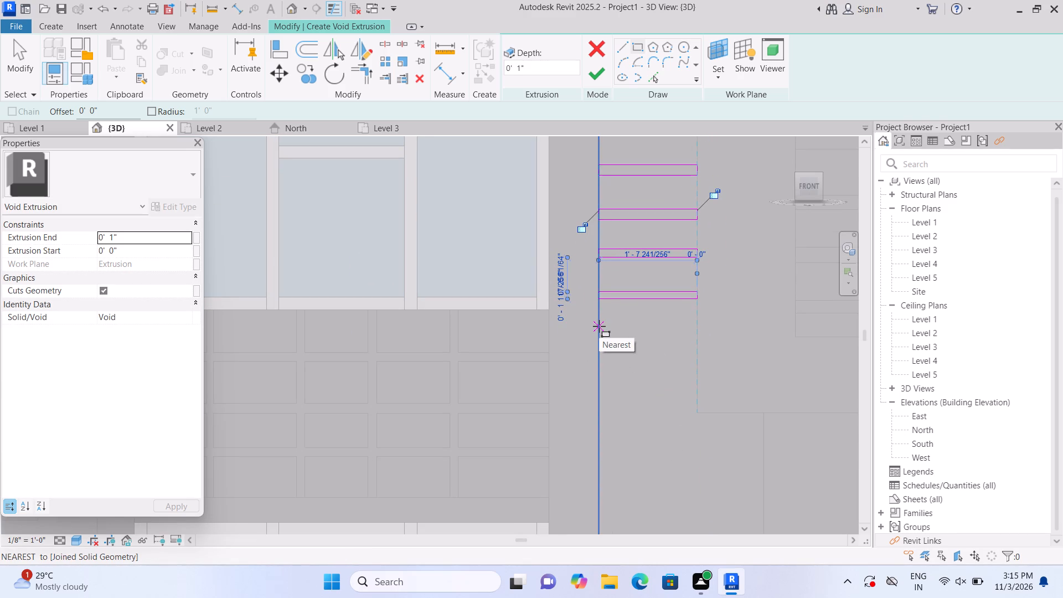
double_click(600, 327)
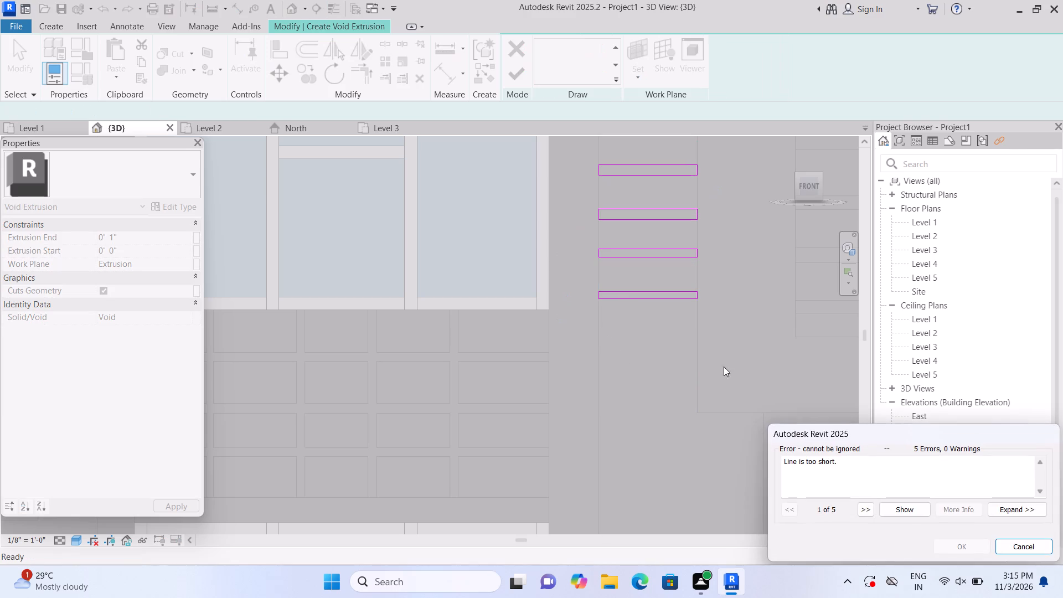
click(1028, 543)
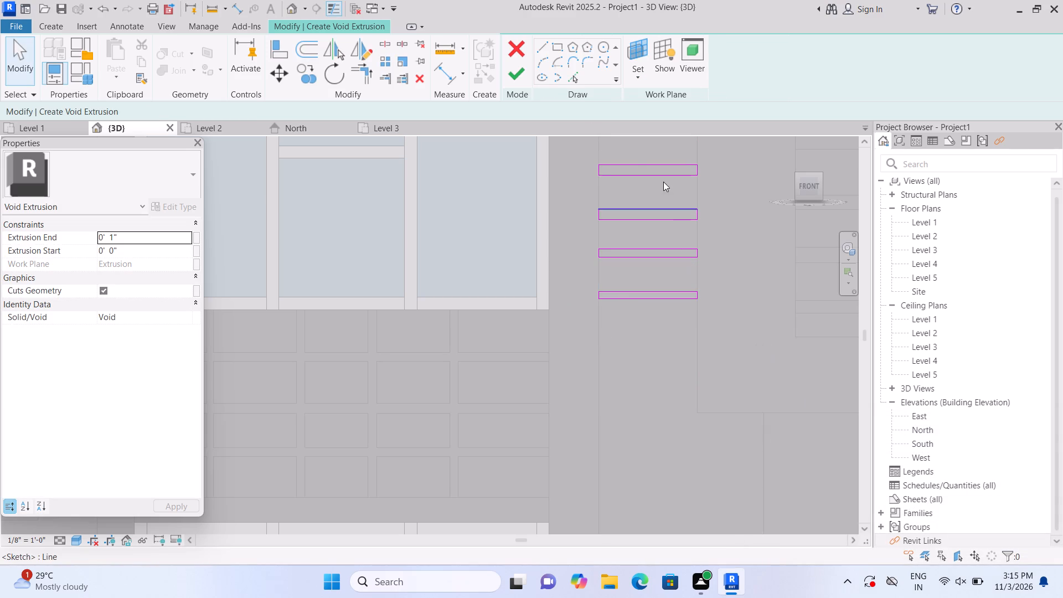
click(553, 47)
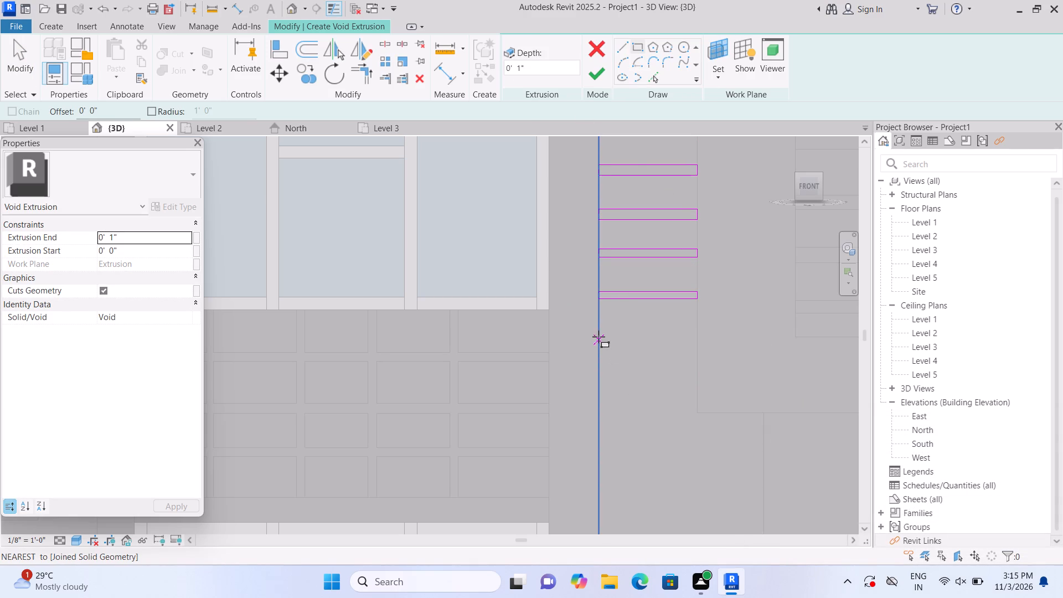
click(597, 334)
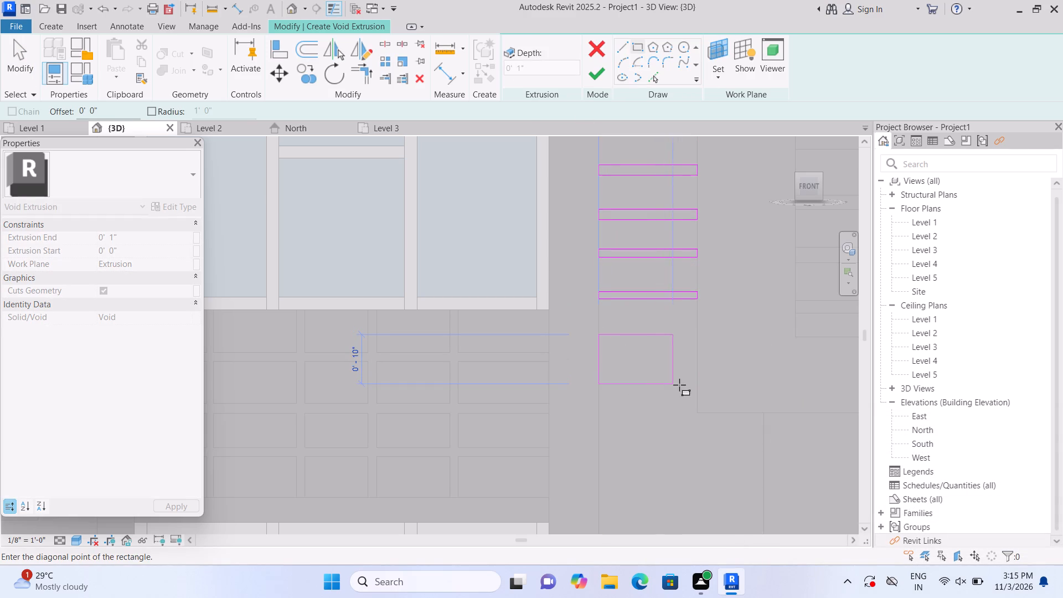
click(696, 343)
Sketch a thin rectangle about 1'-8" wide across the right leg, near the top of the wall panel's second row.
middle_drag(678, 420, 647, 271)
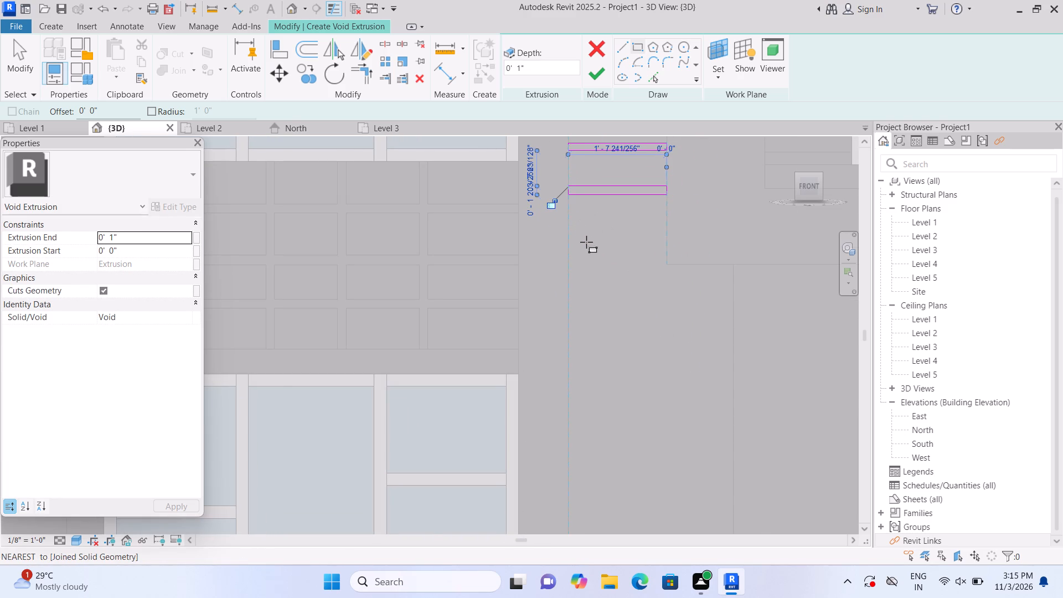
scroll(588, 247, down, 3)
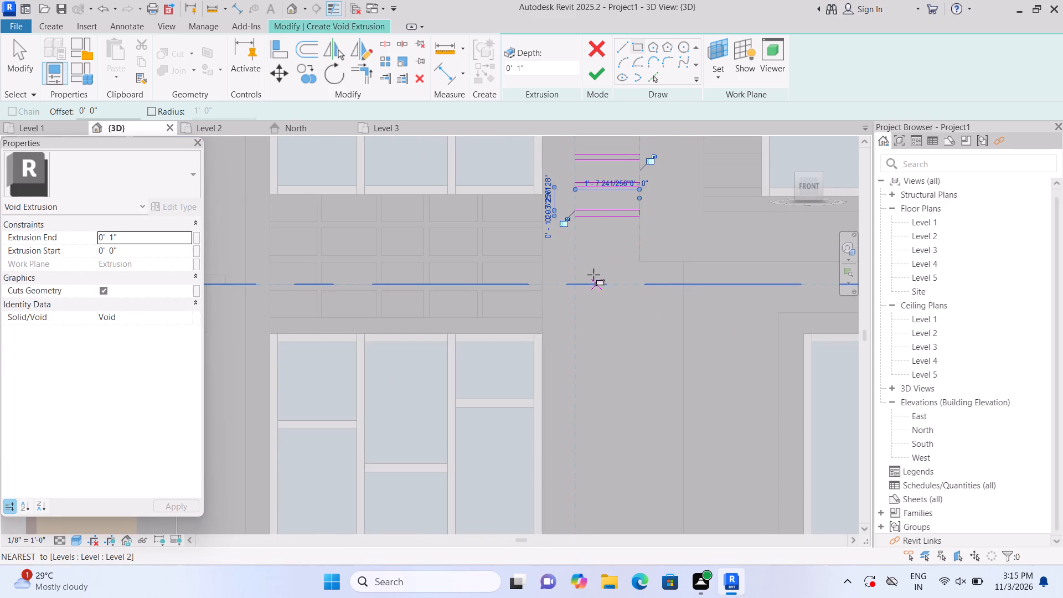
scroll(594, 272, up, 1)
click(575, 225)
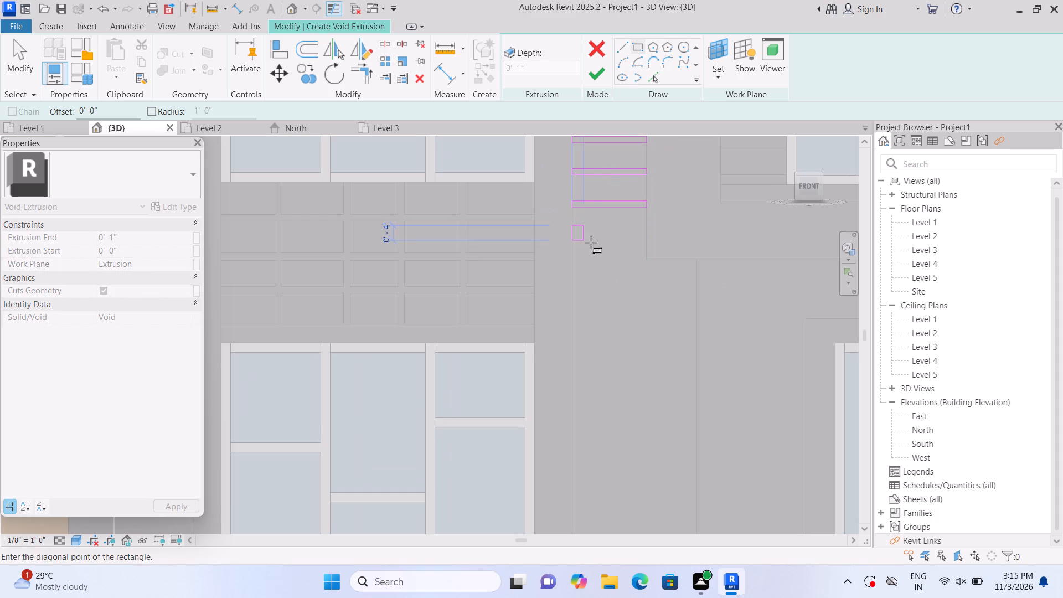
click(642, 232)
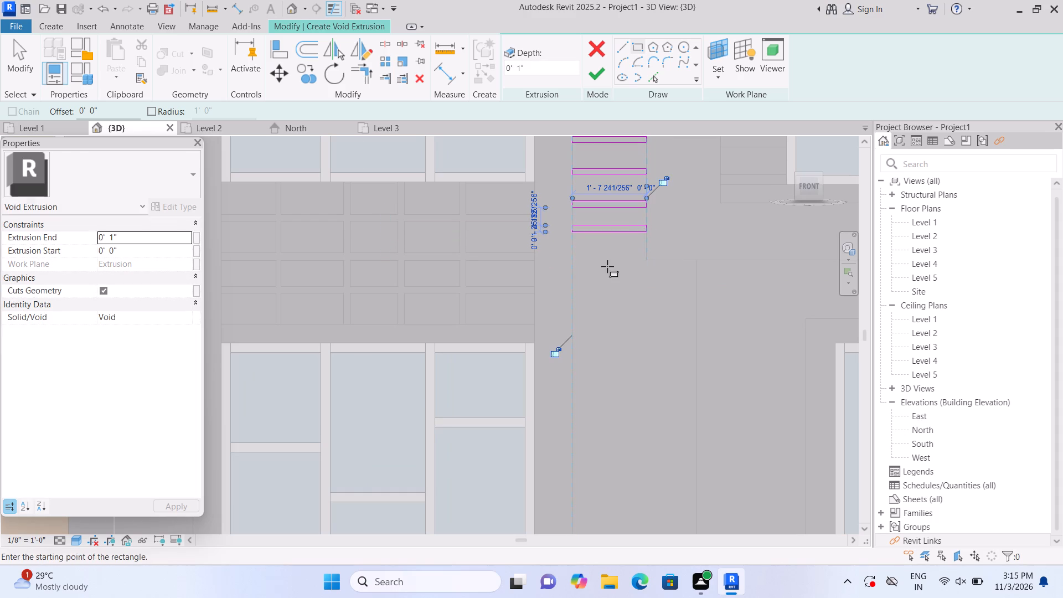
Sketch a longer rectangle across the leg's wider lower part, beside the panel's third row, about 2'-9" by 2 3/4".
click(576, 261)
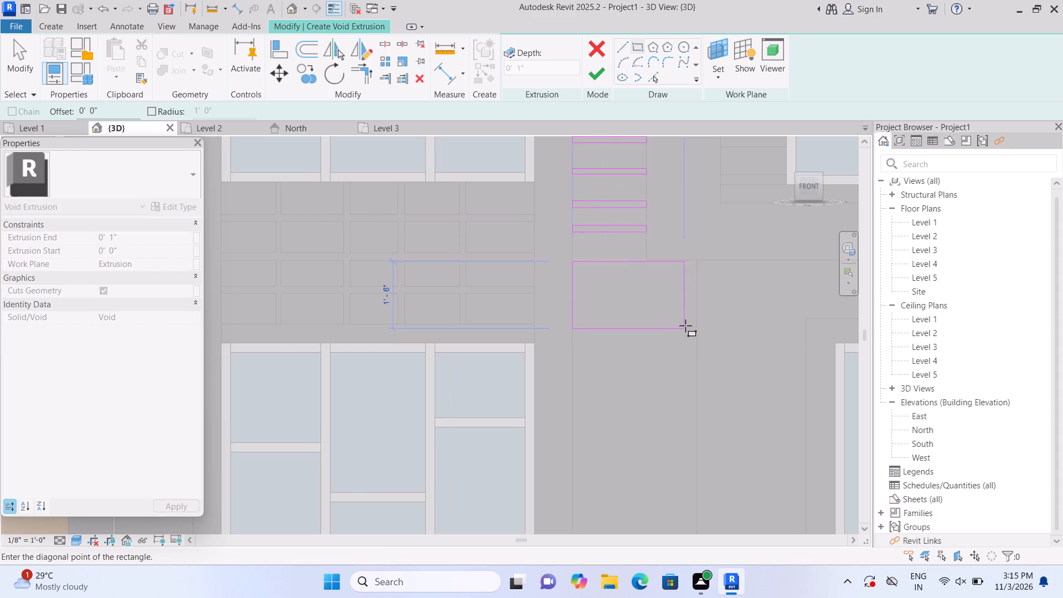
click(692, 271)
Sketch a rectangle across the leg's wider lower part, beside the wall panel's bottom row, about 2'-9" by 2 3/4".
middle_drag(654, 352, 613, 270)
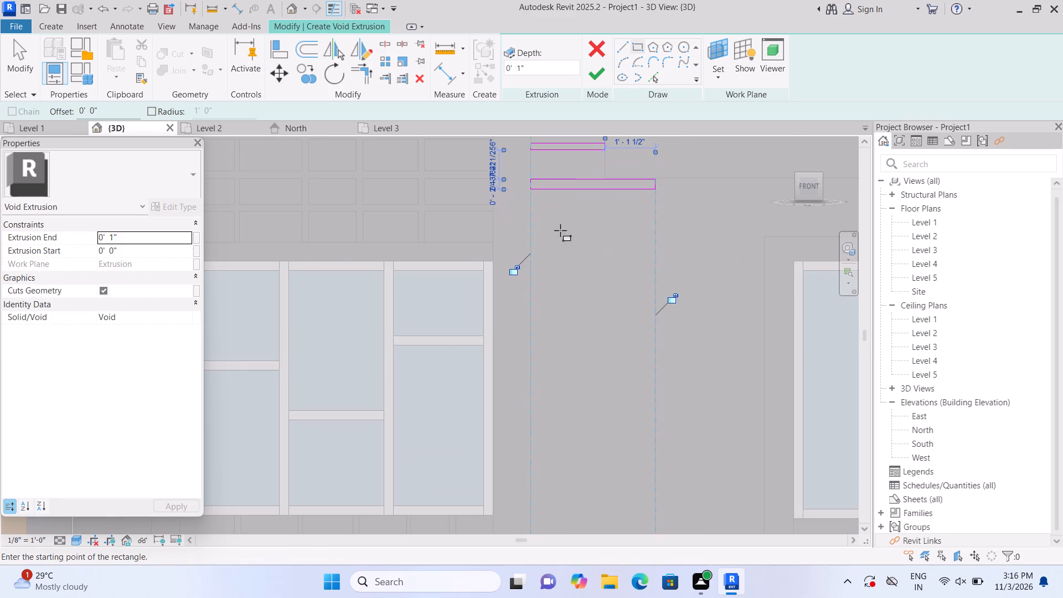
double_click(535, 215)
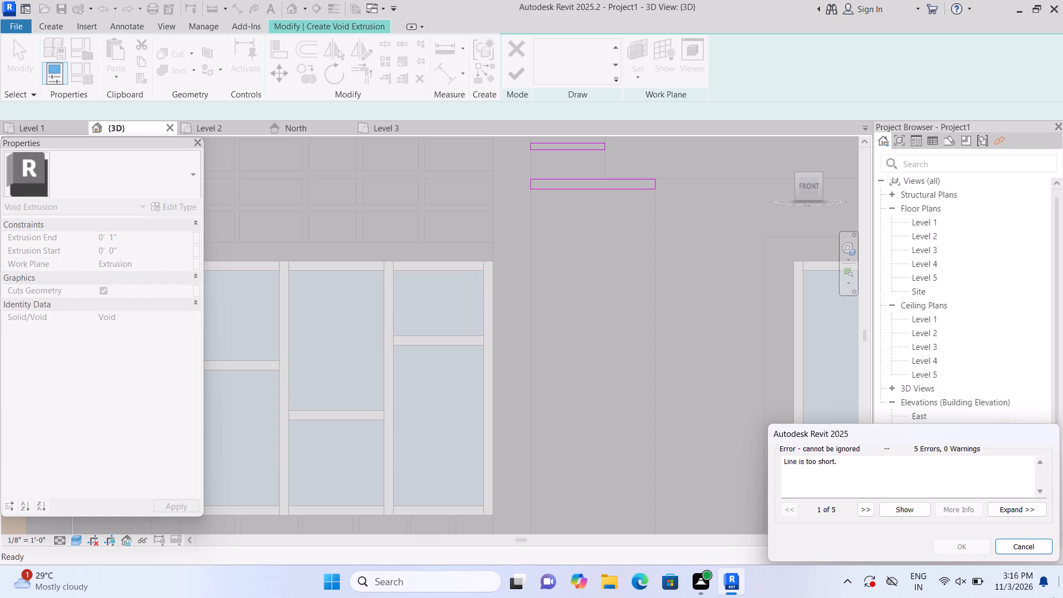
double_click(1014, 550)
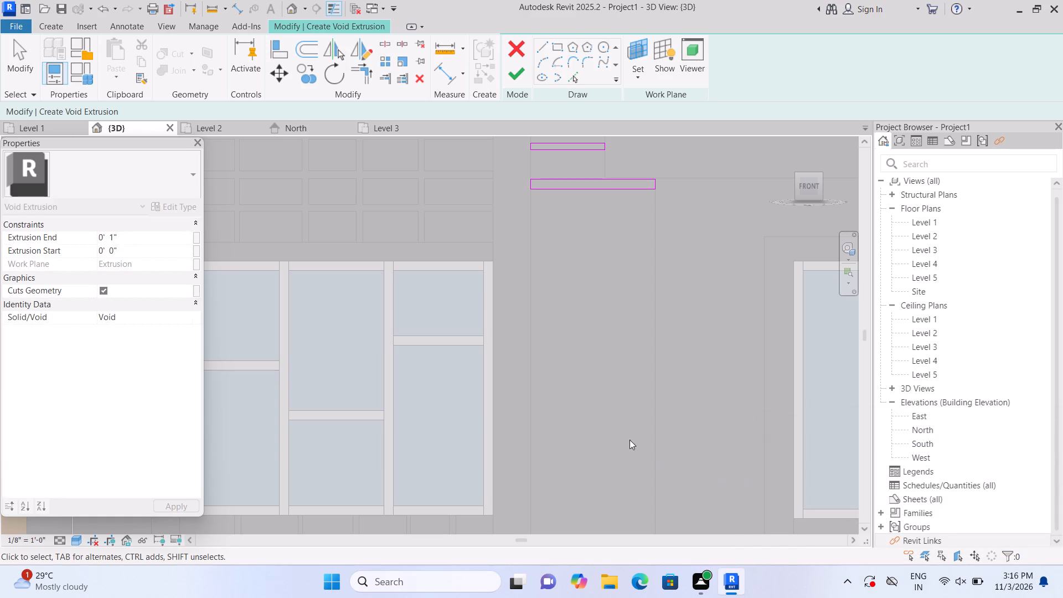
click(559, 43)
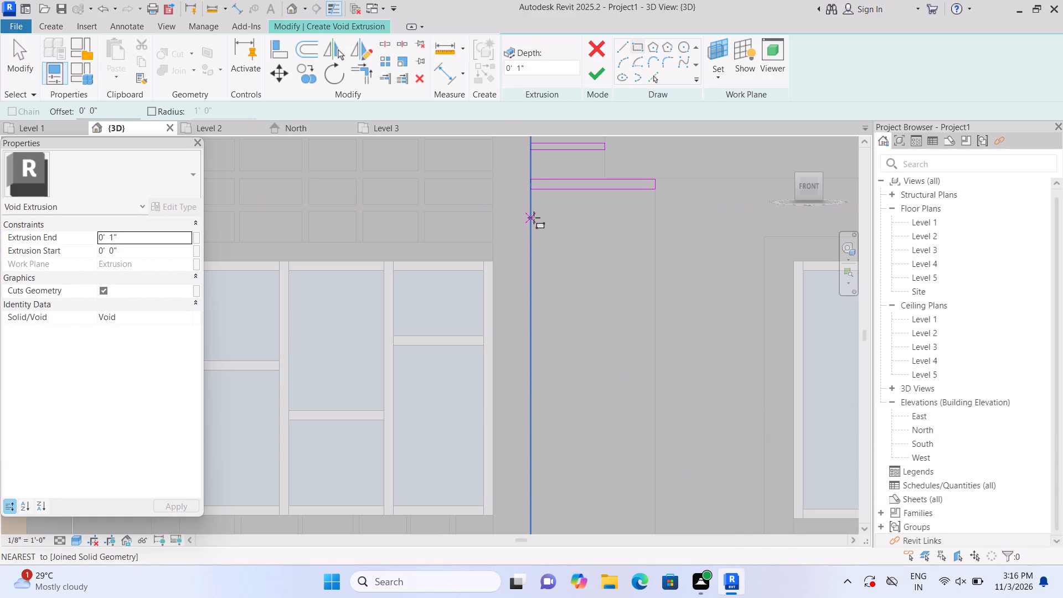
click(534, 220)
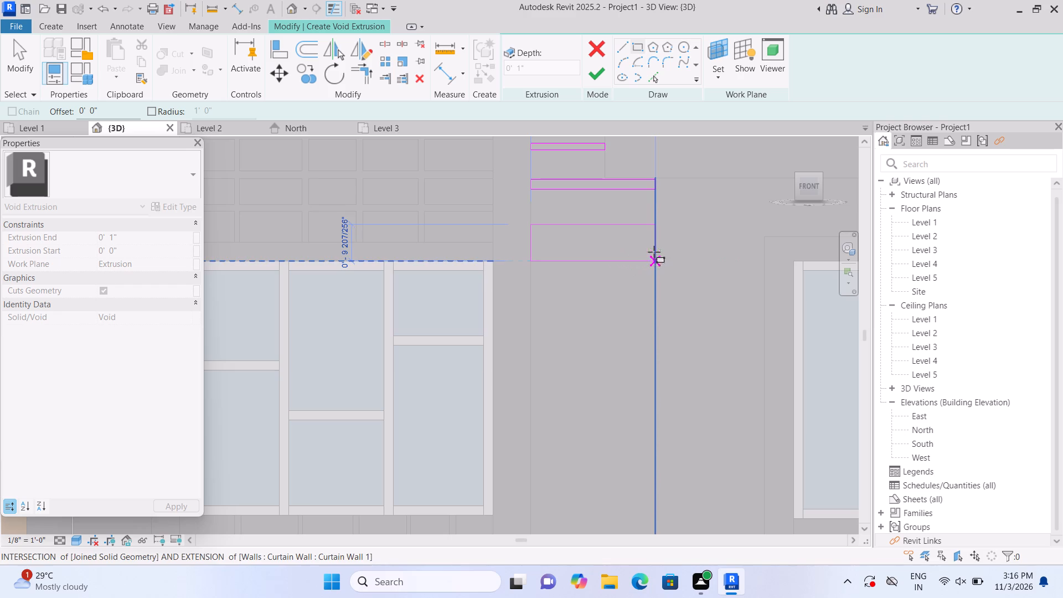
click(652, 235)
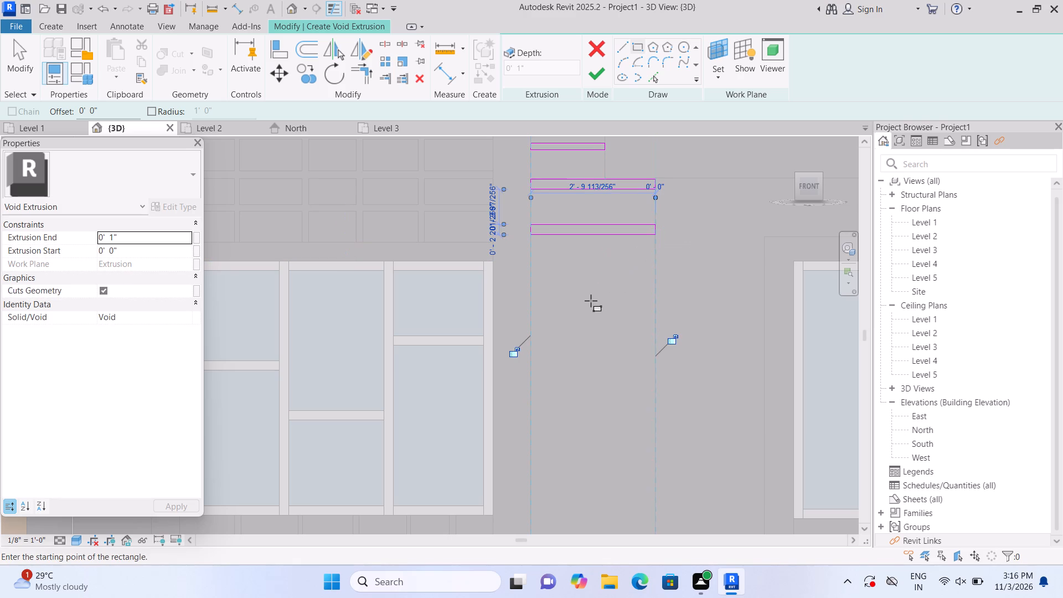
key(Escape)
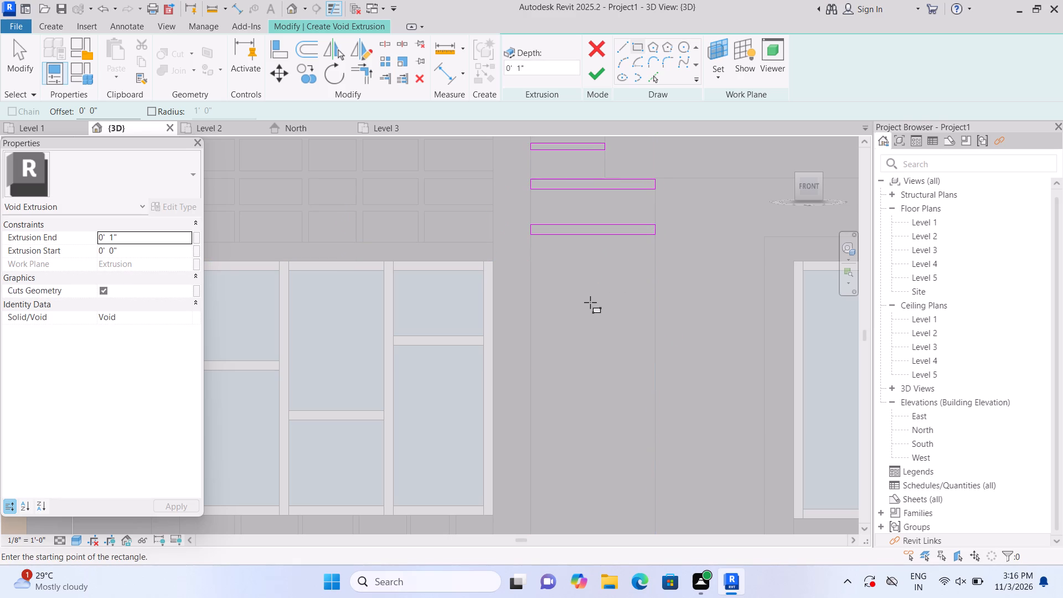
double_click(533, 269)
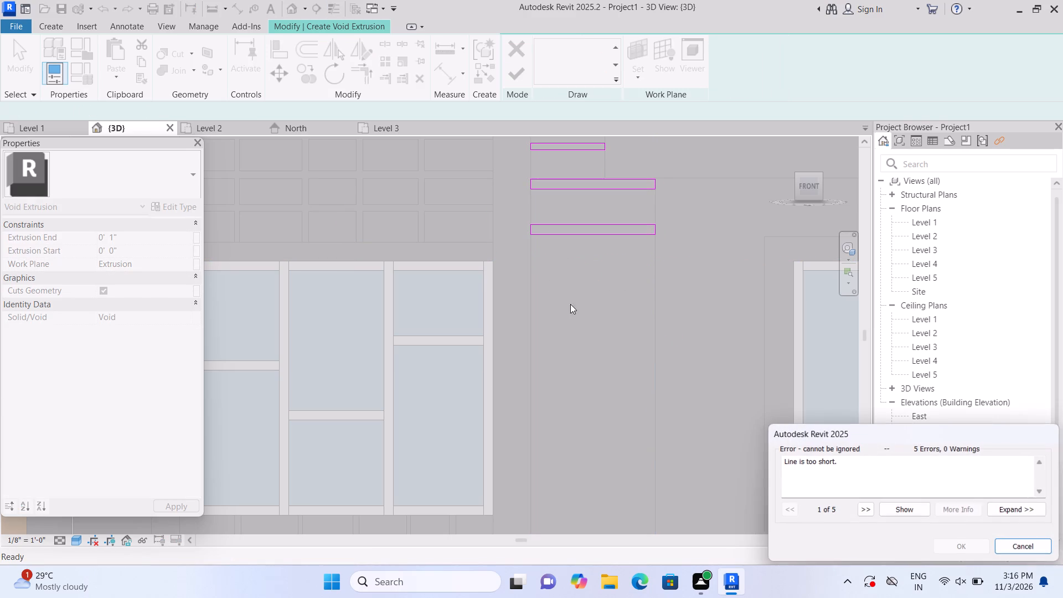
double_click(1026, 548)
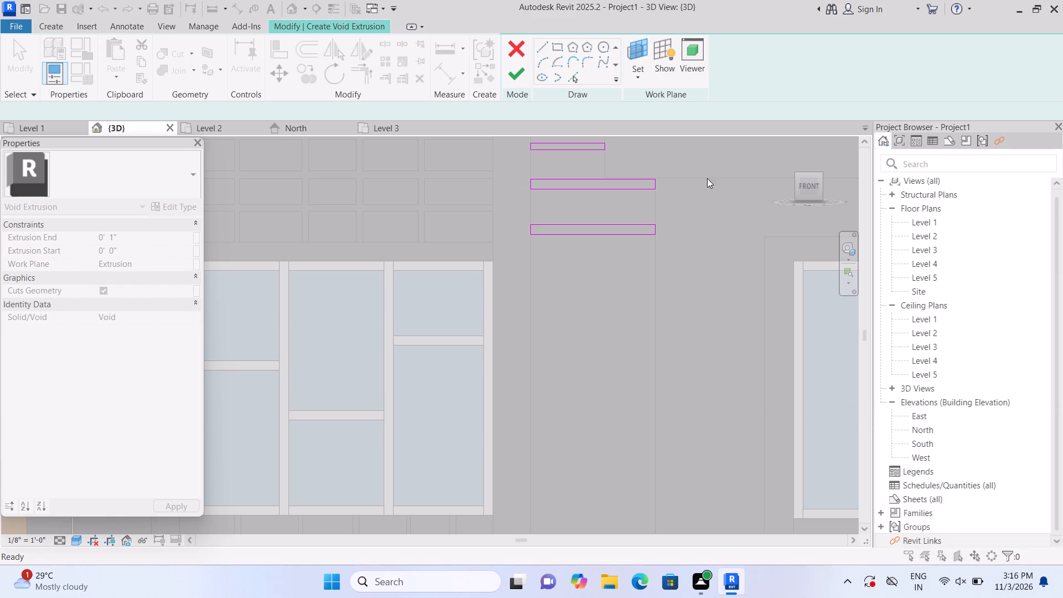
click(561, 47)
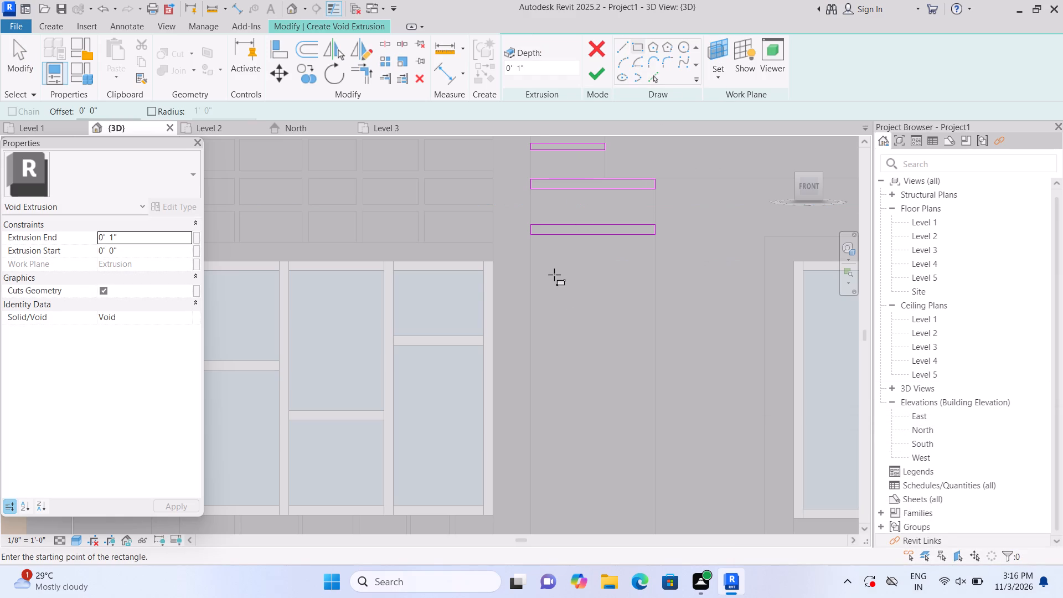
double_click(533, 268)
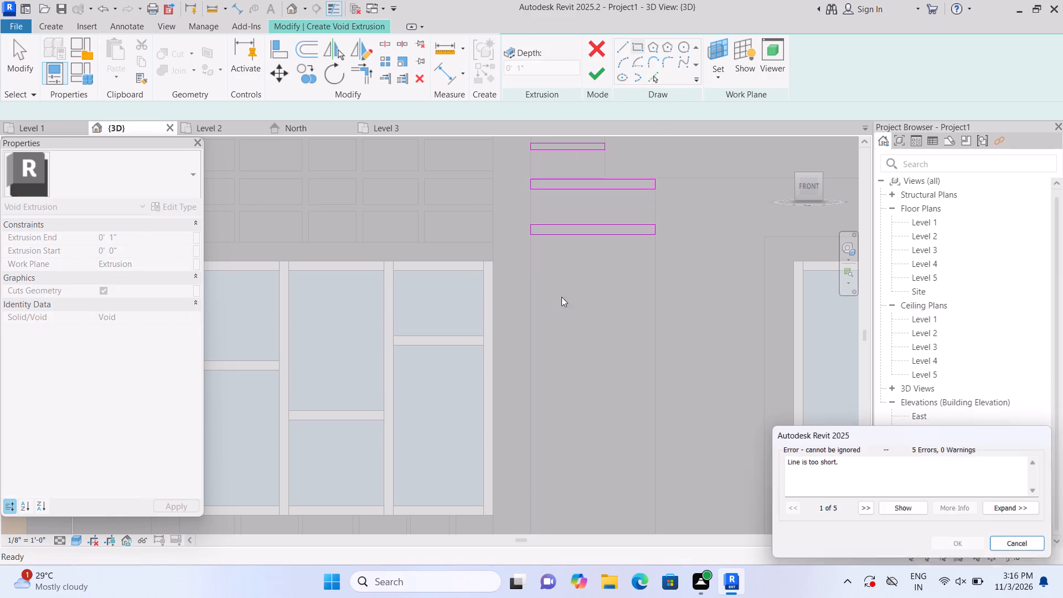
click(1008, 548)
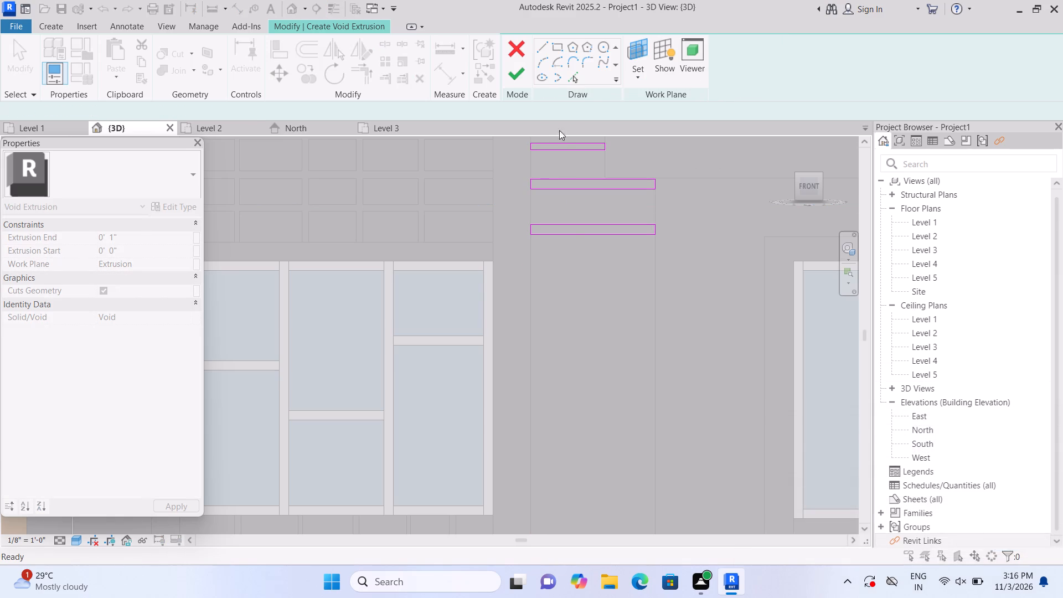
Sketch two thin rectangles about 2'-9" wide across the leg, one beside the lower window's top rail and one a little below it.
click(554, 44)
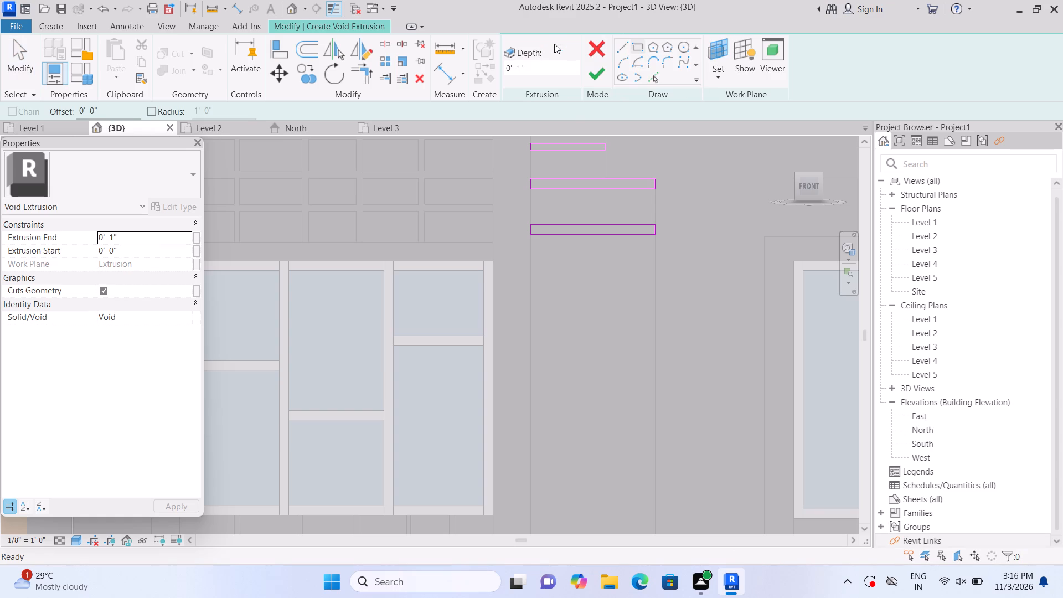
click(532, 267)
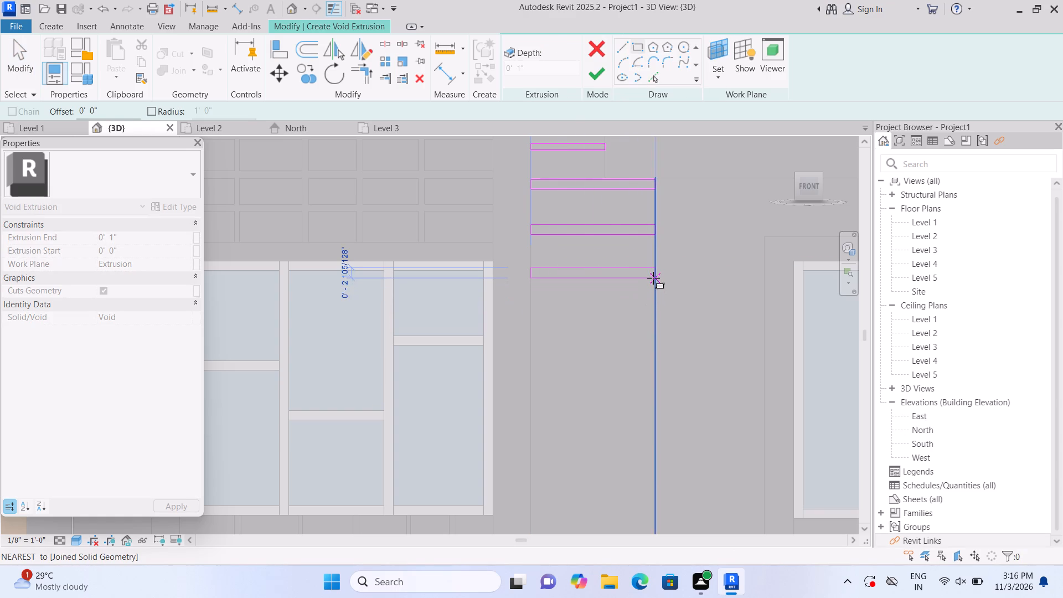
click(653, 278)
key(Escape)
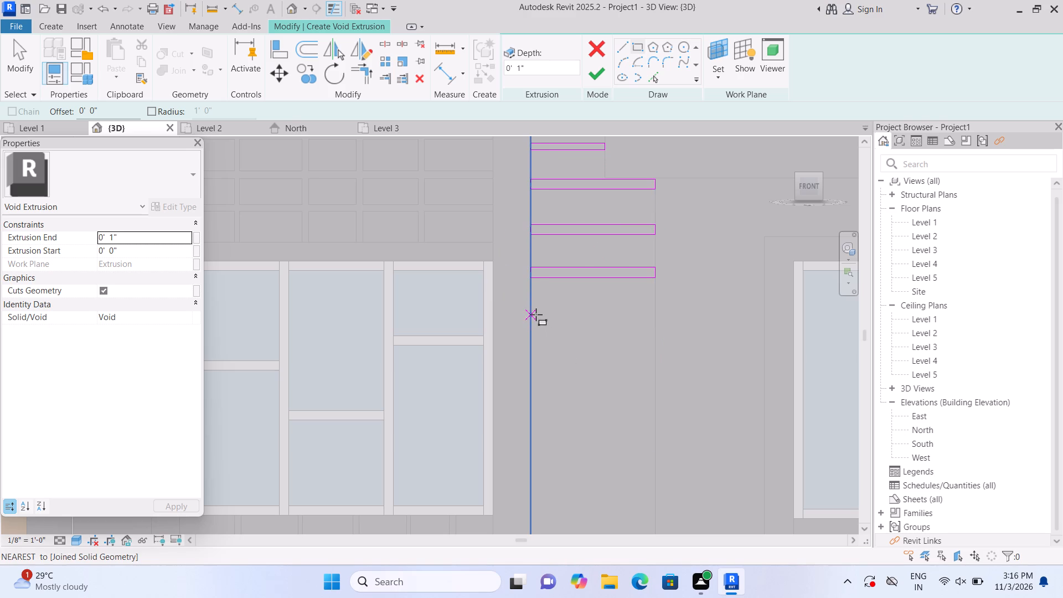
click(534, 310)
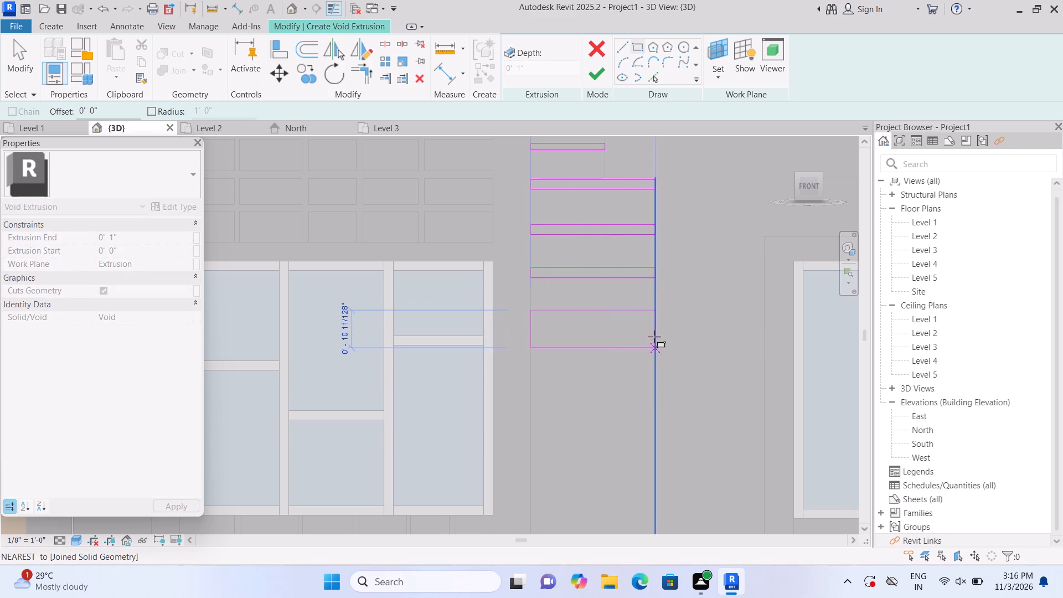
click(656, 318)
Sketch three more thin, roughly evenly spaced rectangles about 2'-9" wide down the leg, beside the middle of the lower window.
middle_drag(629, 367, 619, 358)
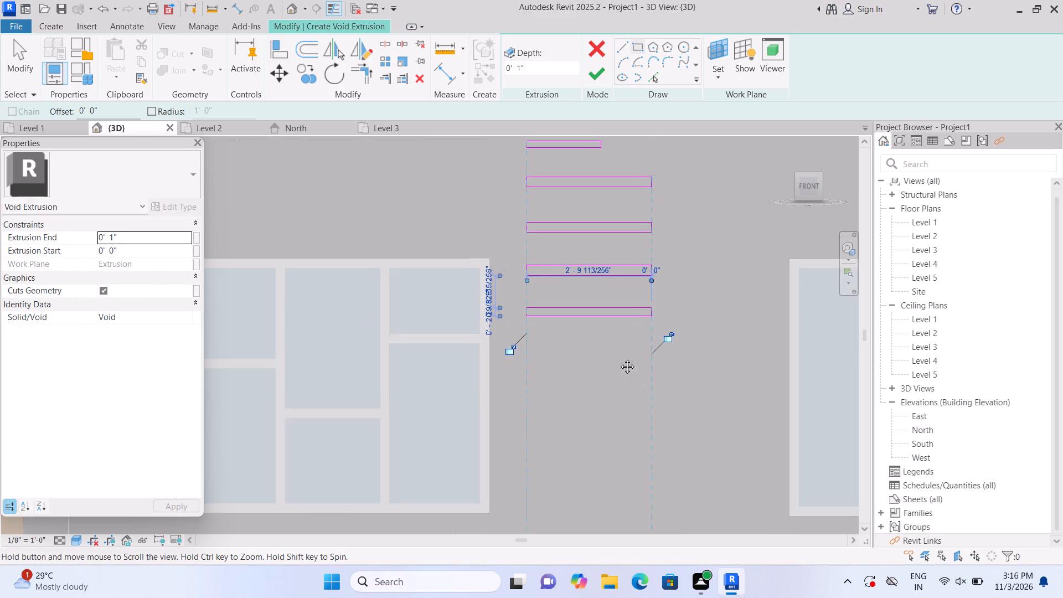
middle_drag(619, 358, 610, 280)
key(Escape)
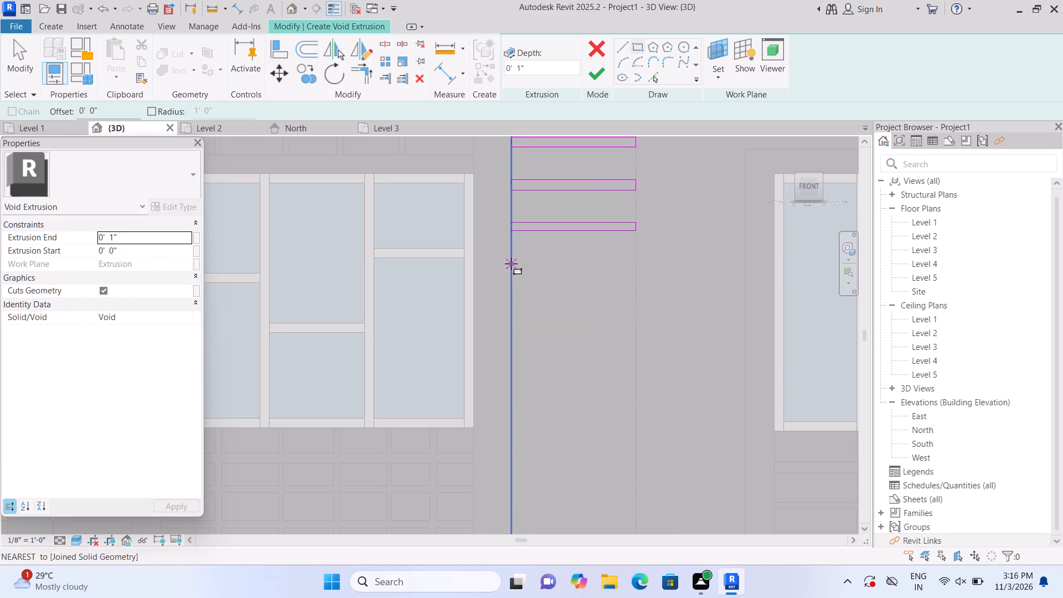
click(511, 264)
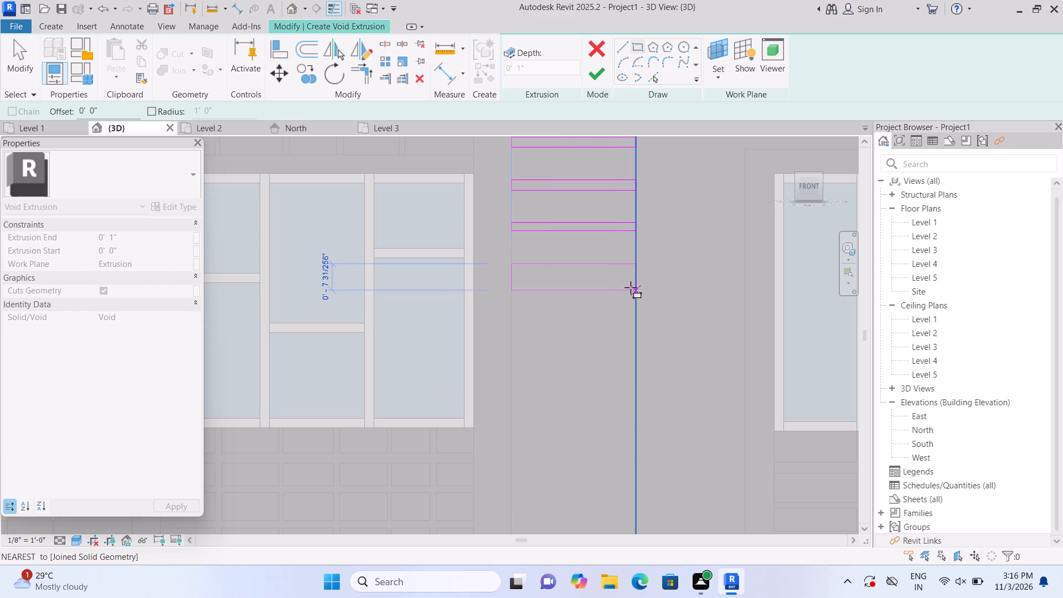
click(632, 272)
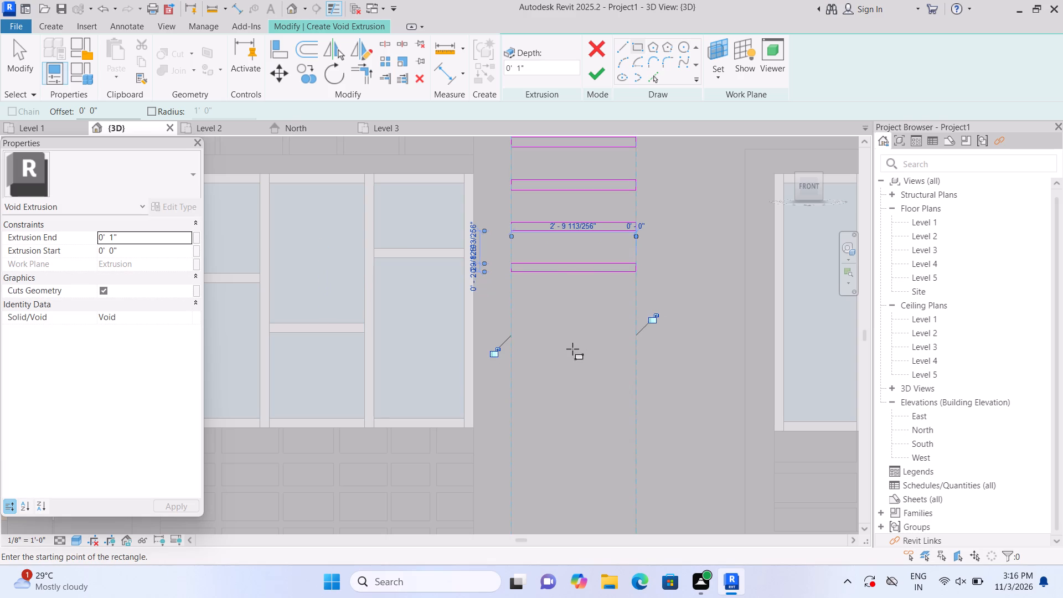
key(Escape)
click(514, 303)
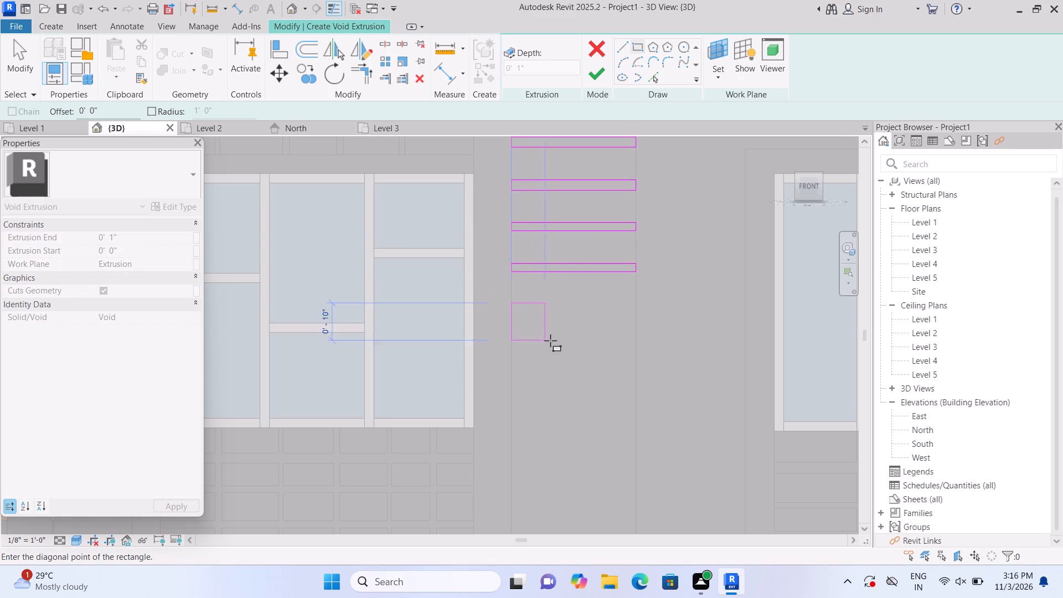
click(631, 312)
key(Escape)
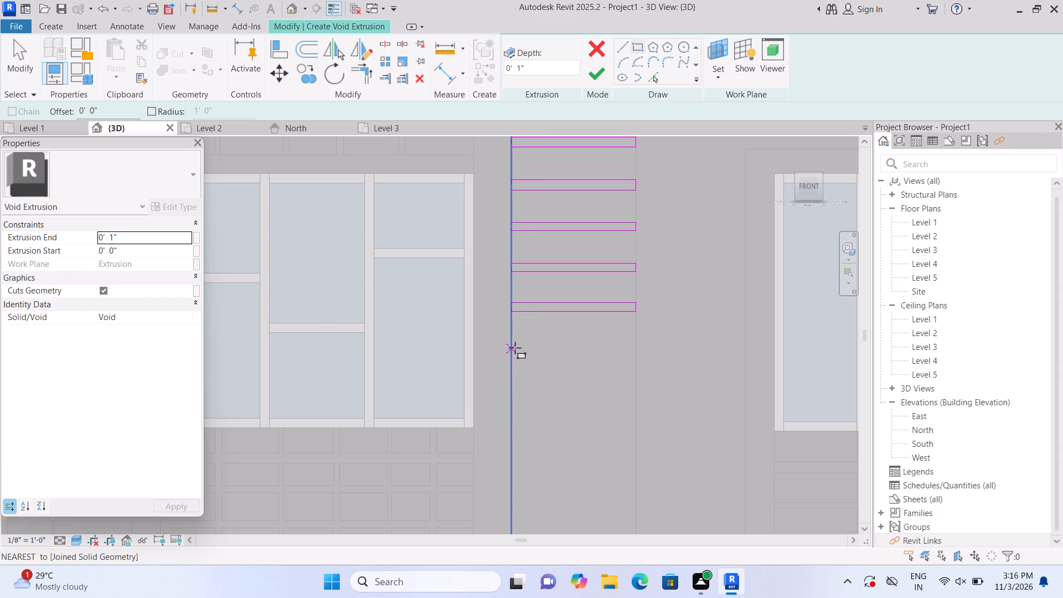
click(515, 348)
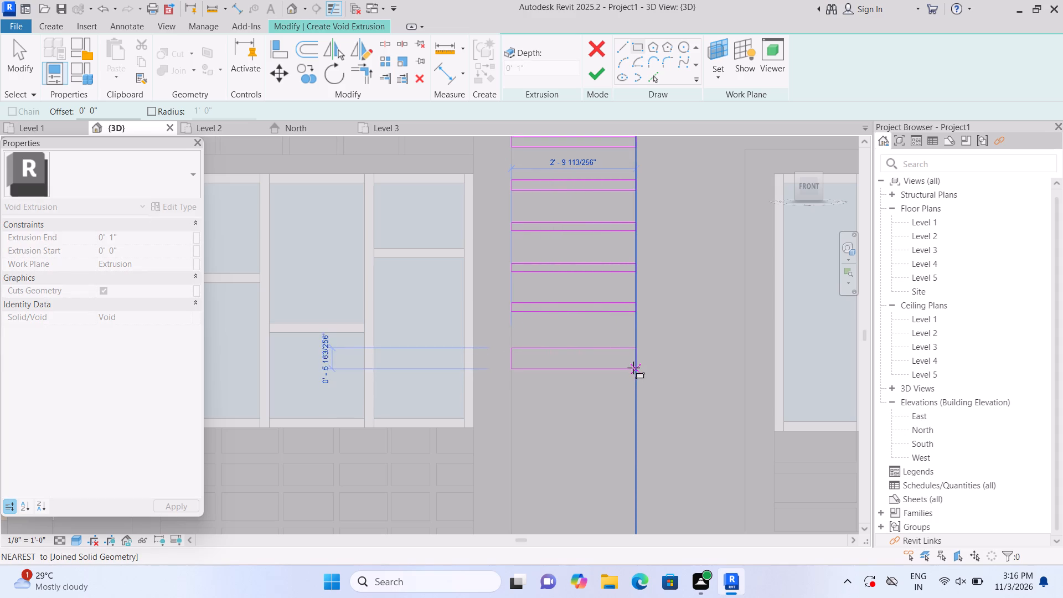
double_click(634, 358)
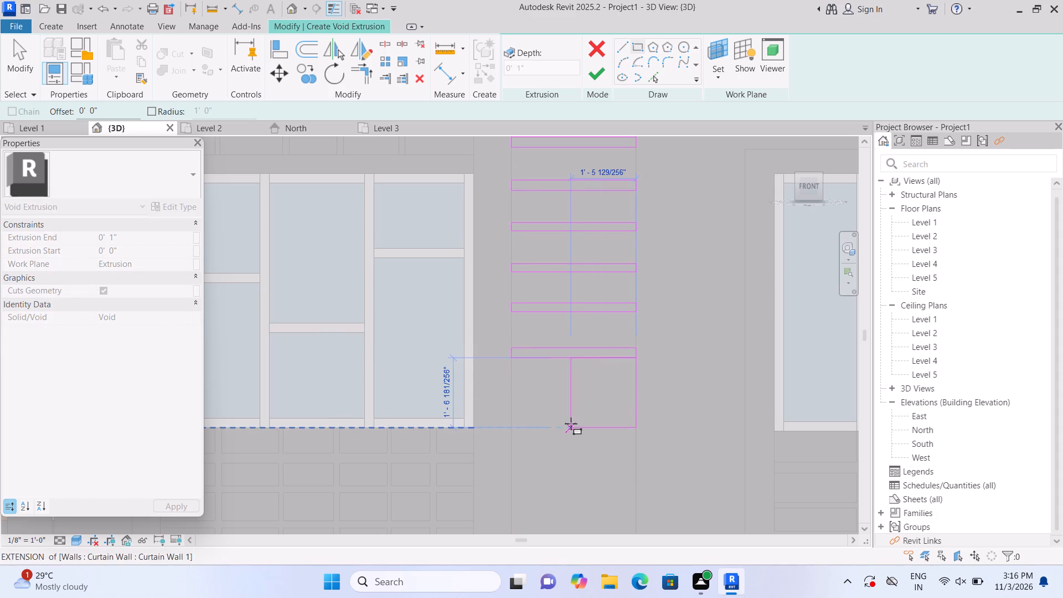
key(Escape)
Sketch two 2'-9" wide rectangles, one just above the lower window's bottom rail and one about 3" tall starting level with its bottom edge.
middle_drag(571, 425, 555, 321)
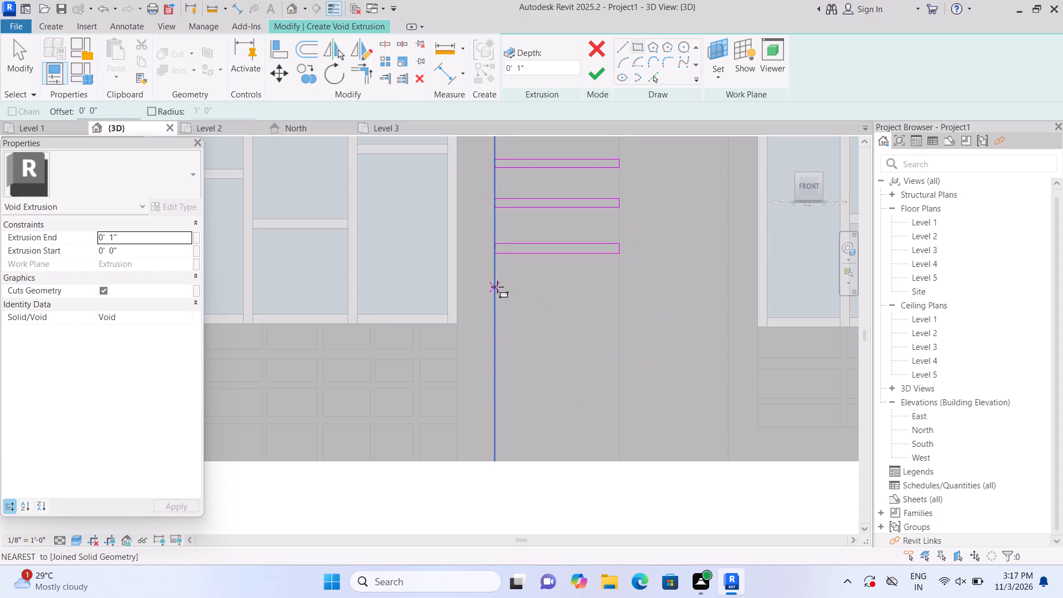
click(497, 287)
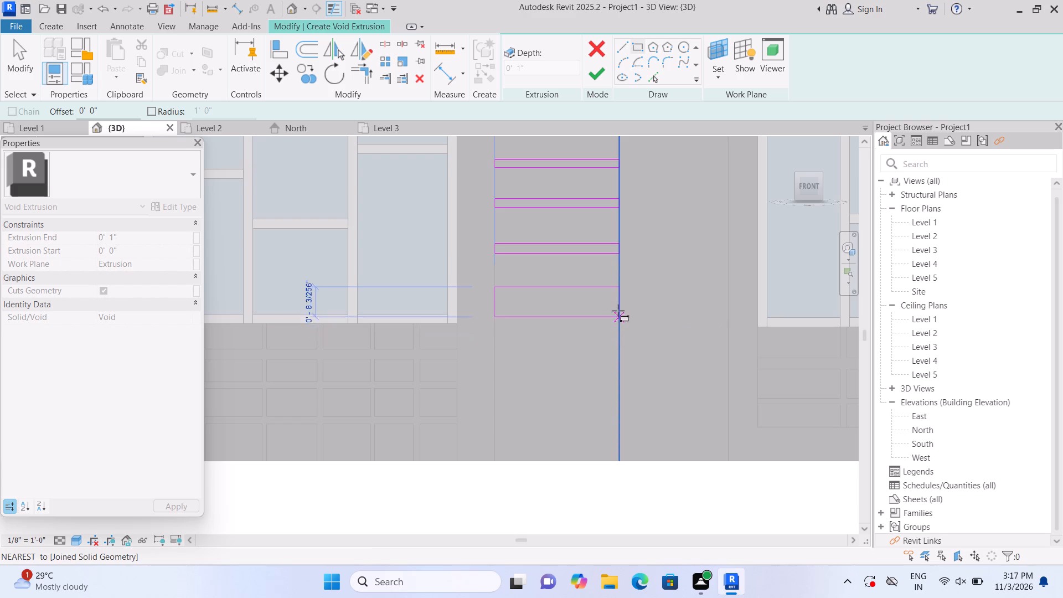
click(618, 297)
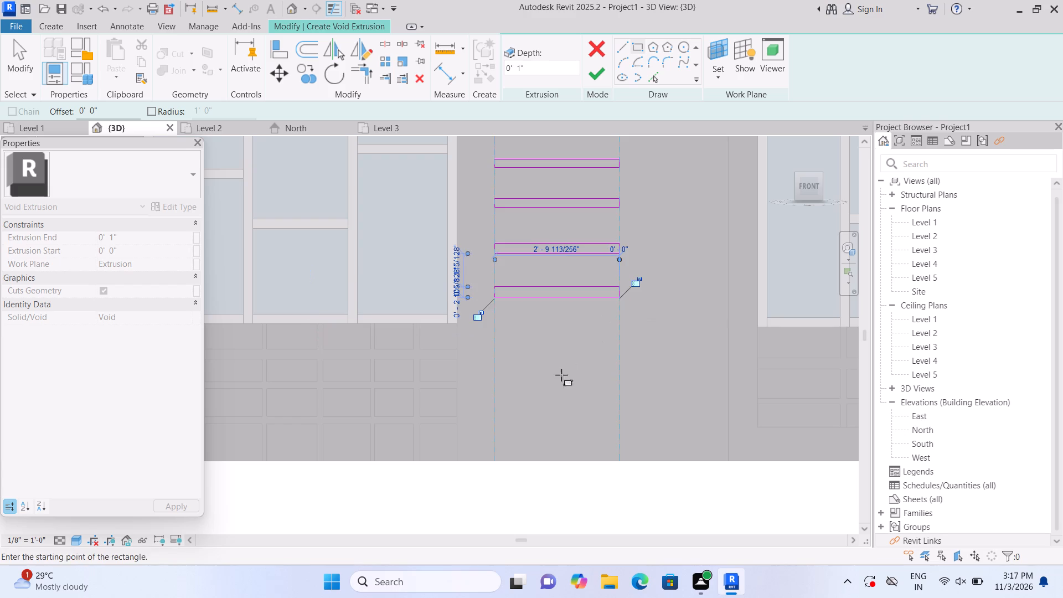
key(Escape)
click(497, 325)
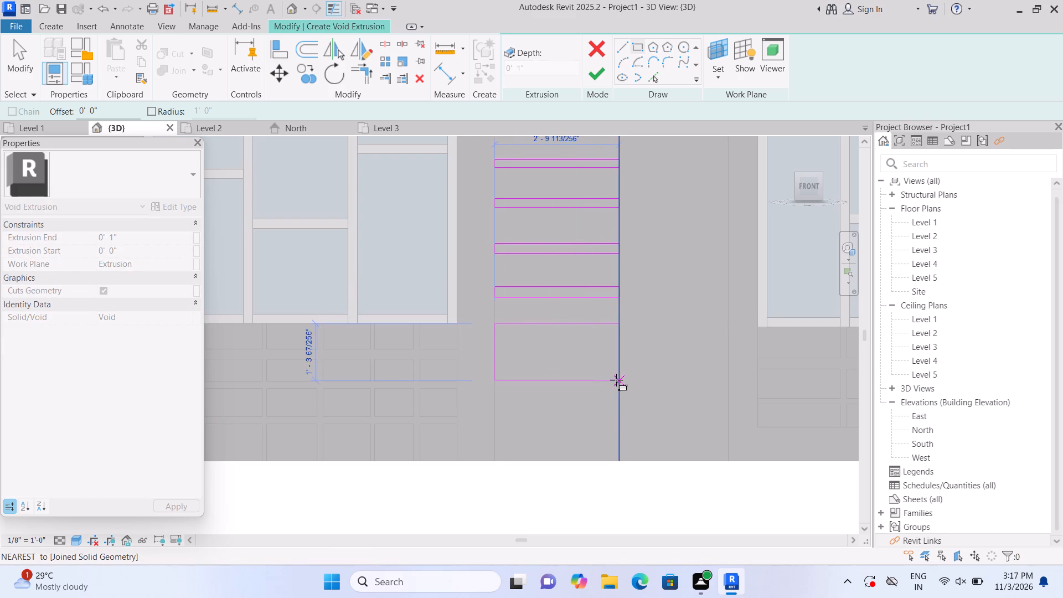
click(617, 334)
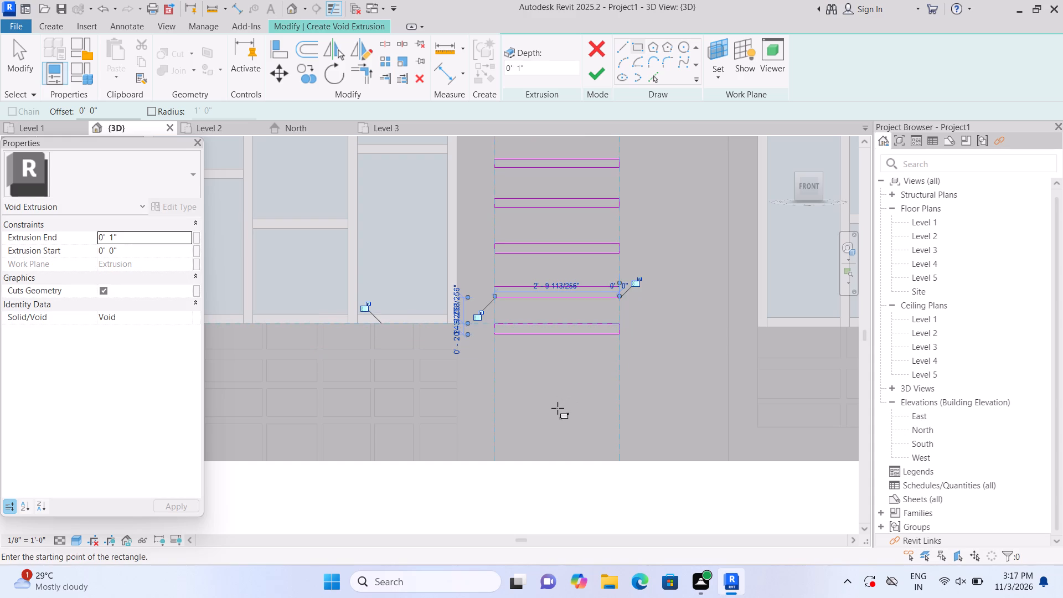
key(Escape)
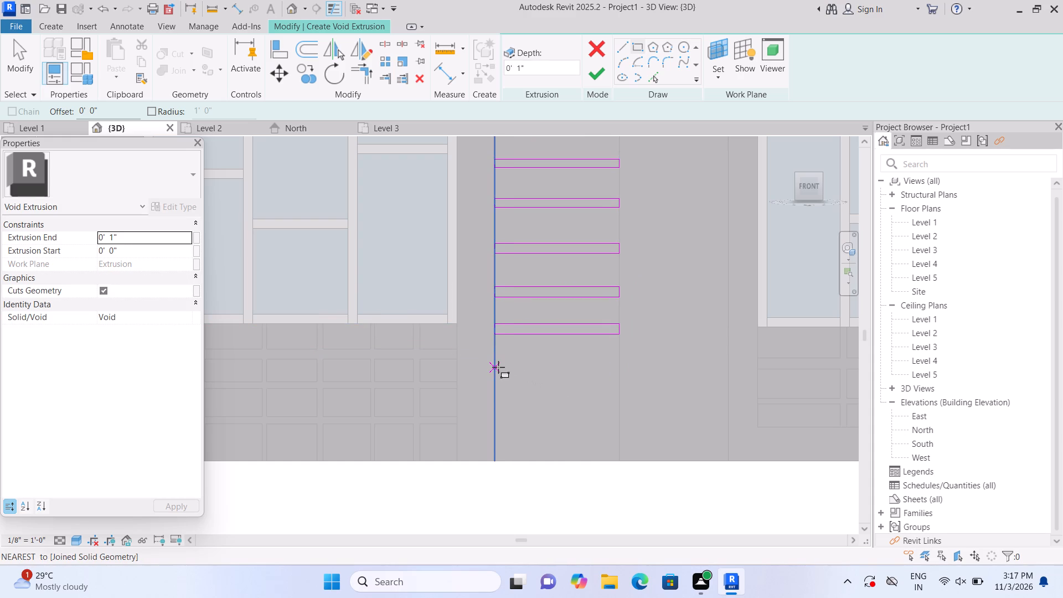
Sketch a thin rectangle about 2'-9" wide across the leg, beside the second row of the grooved panel below the lower window.
double_click(497, 368)
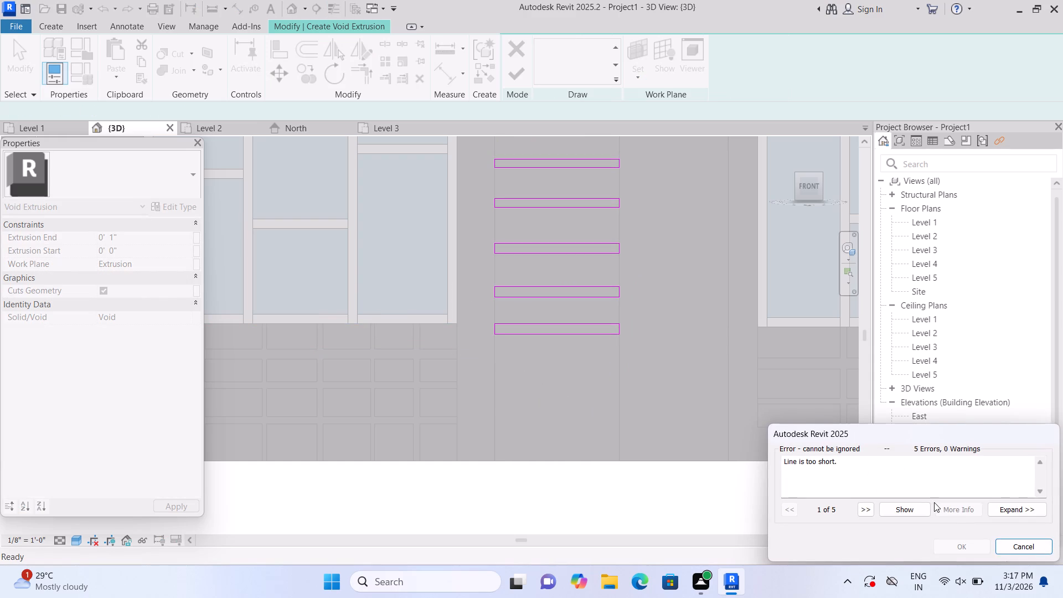
double_click(1007, 542)
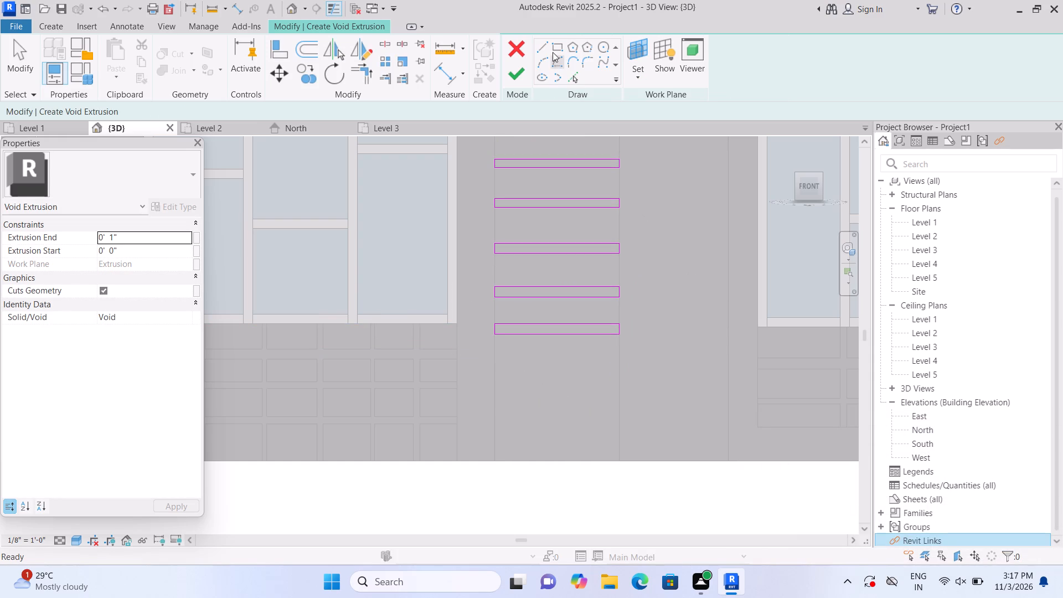
click(560, 53)
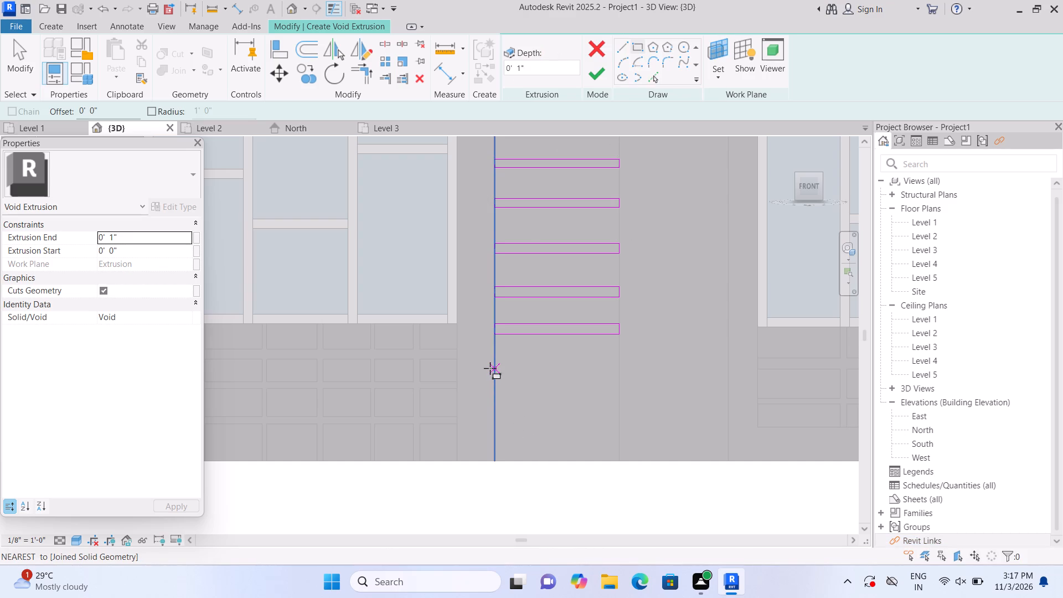
click(490, 368)
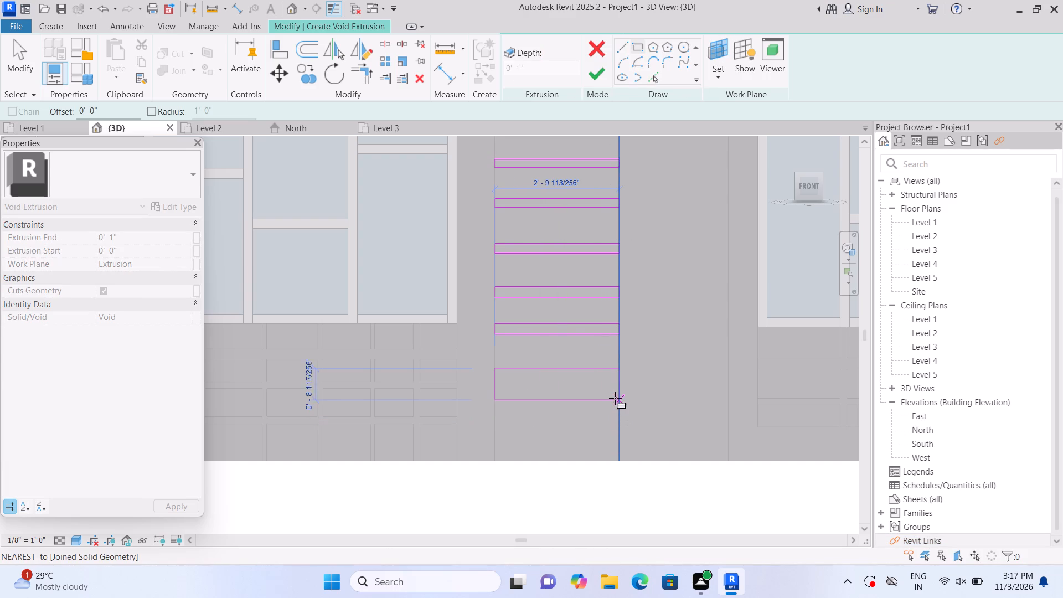
click(614, 377)
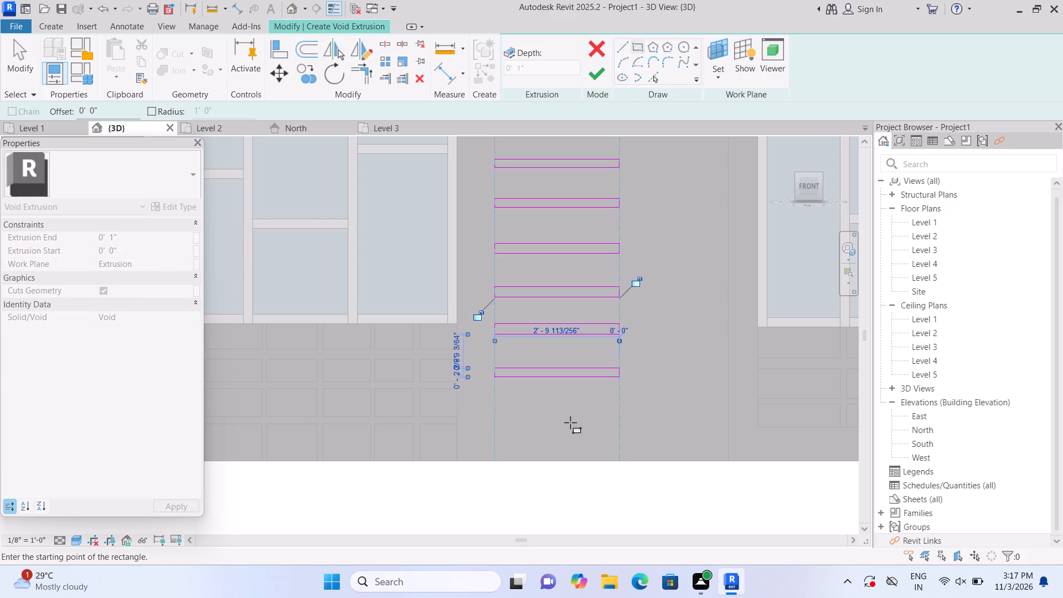
Sketch a thin rectangle about 2'-9" wide across the right leg near its base, beside the gap below the grooved panel's third row.
key(Escape)
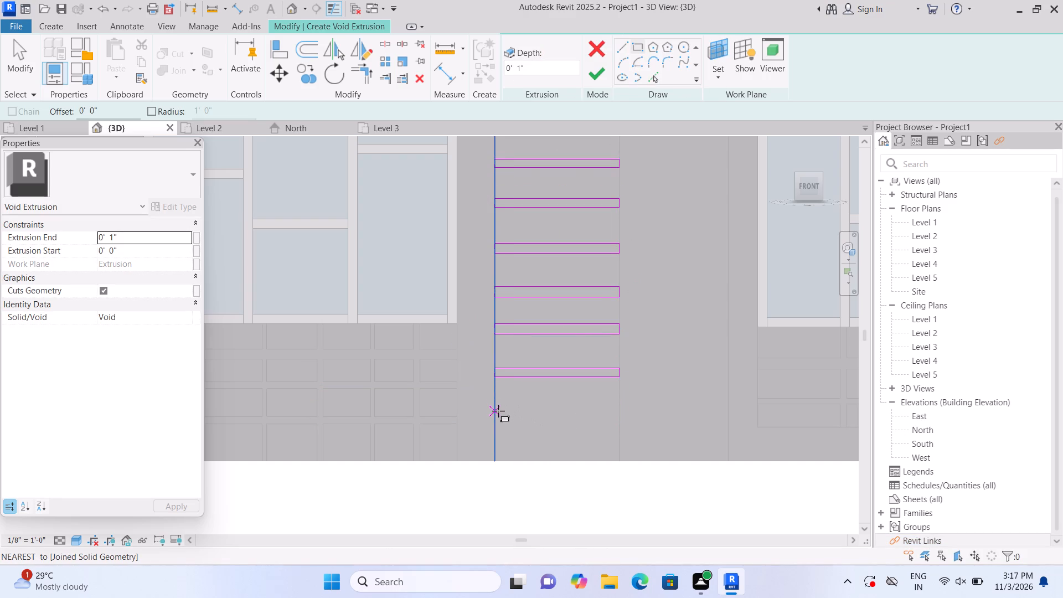
click(498, 411)
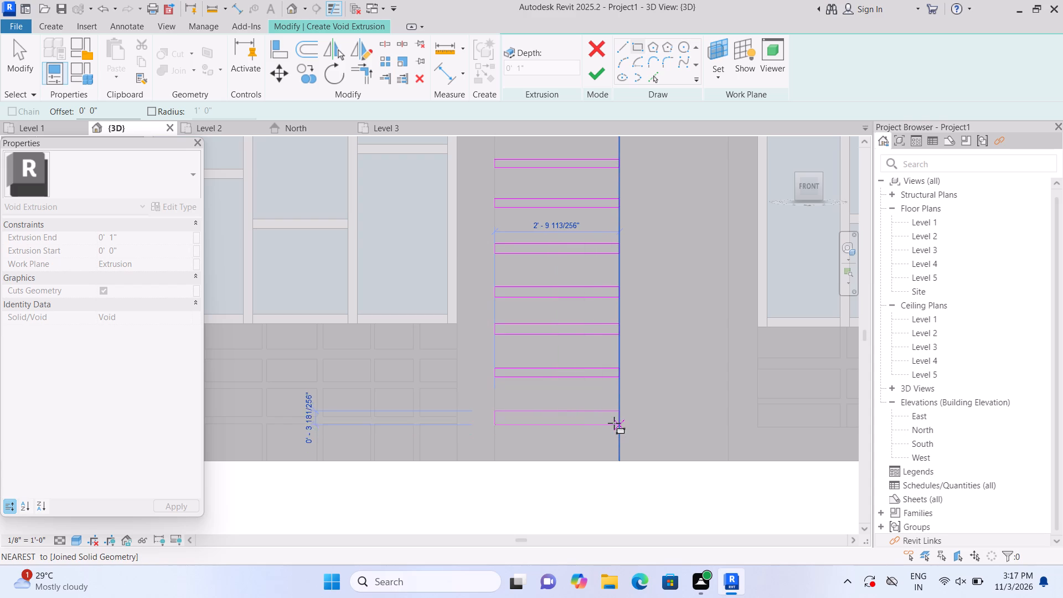
click(616, 419)
key(Escape)
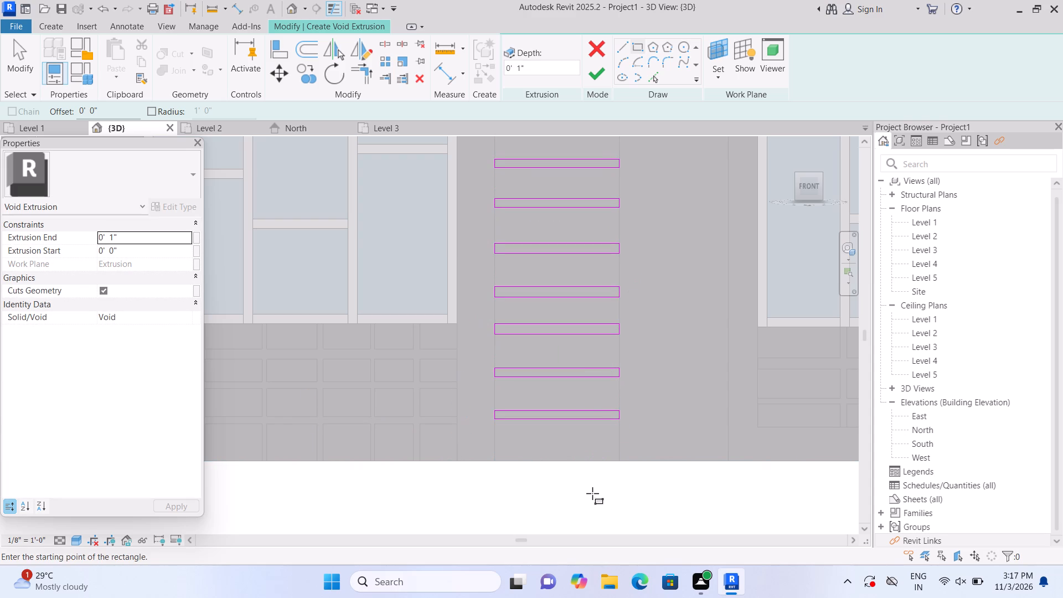
Sketch a thin rectangle about 1'-9" wide across the frame's left leg, starting level with the upper window's top edge.
scroll(597, 497, down, 1)
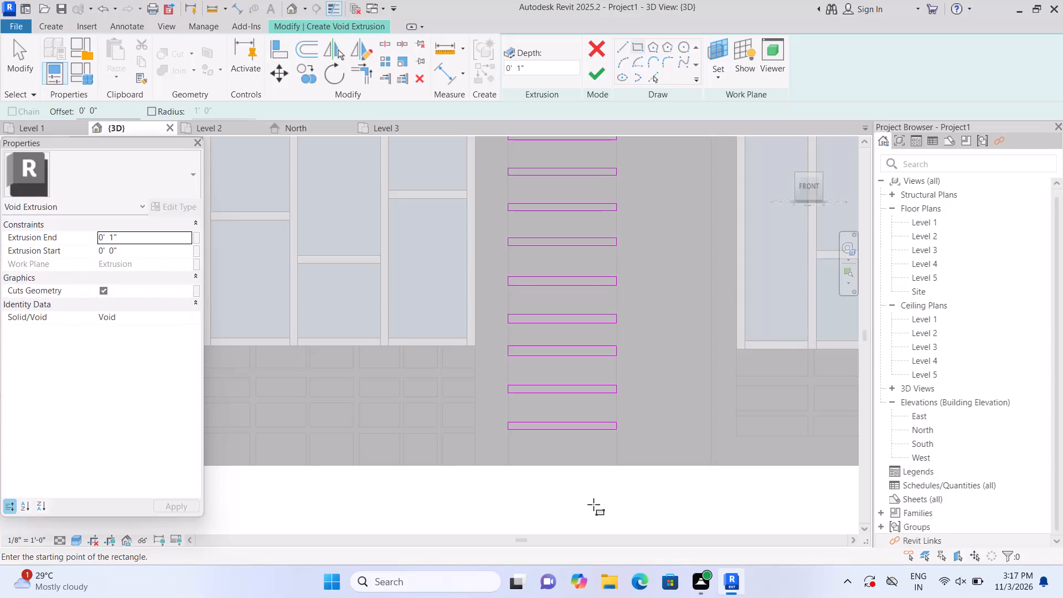
scroll(441, 520, down, 2)
middle_drag(431, 512, 626, 524)
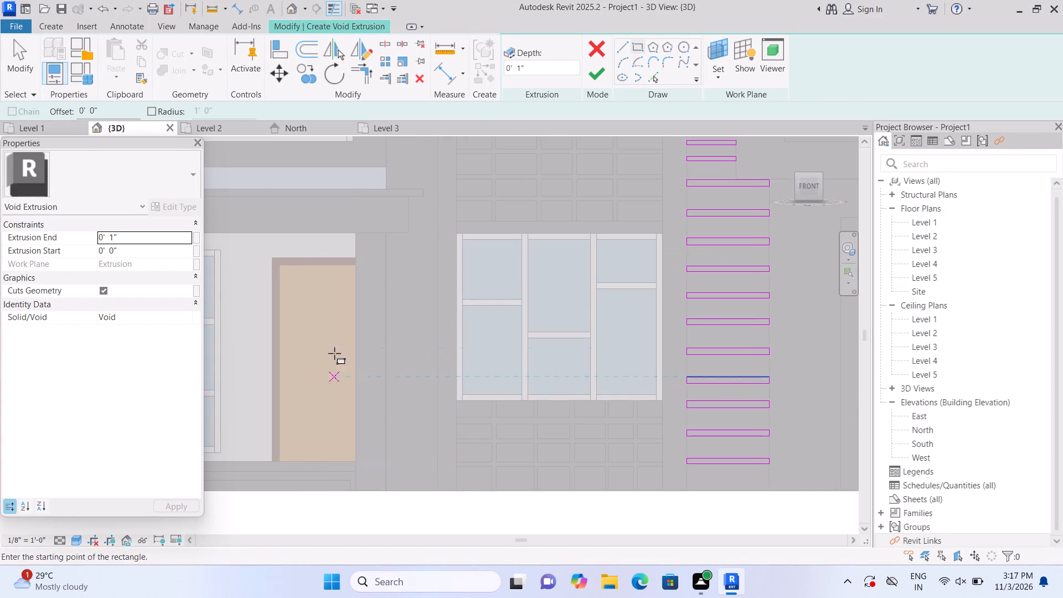
middle_drag(331, 347, 350, 495)
middle_drag(405, 230, 385, 367)
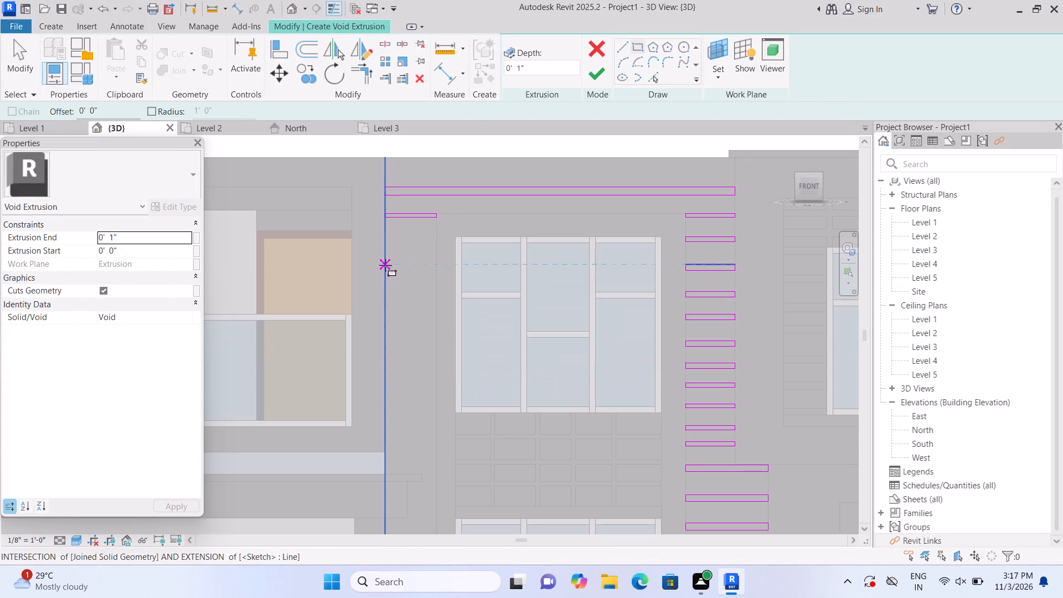
middle_drag(384, 272, 261, 300)
scroll(271, 291, up, 3)
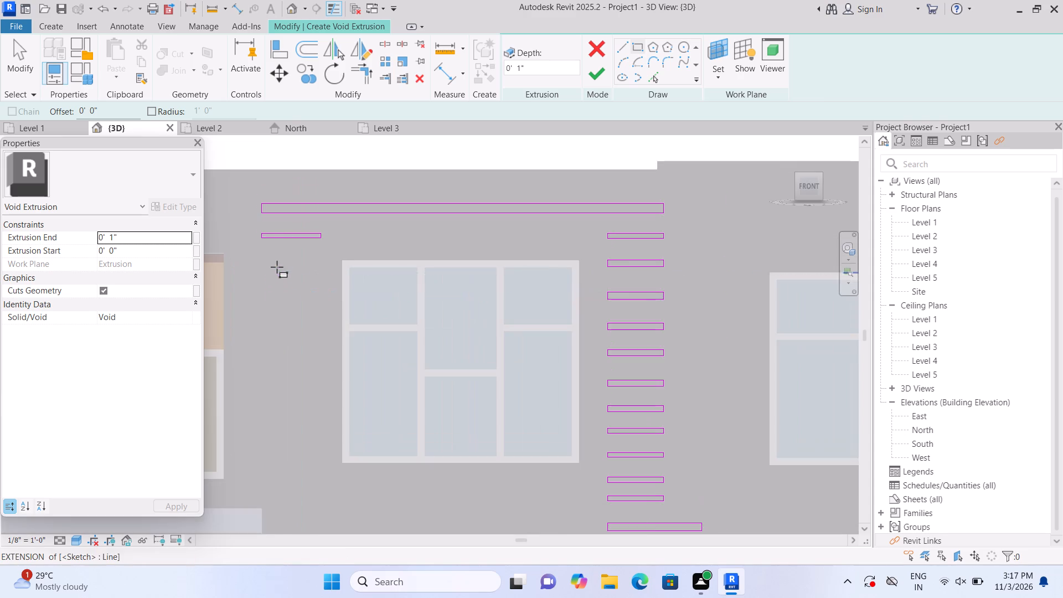
middle_drag(280, 266, 319, 290)
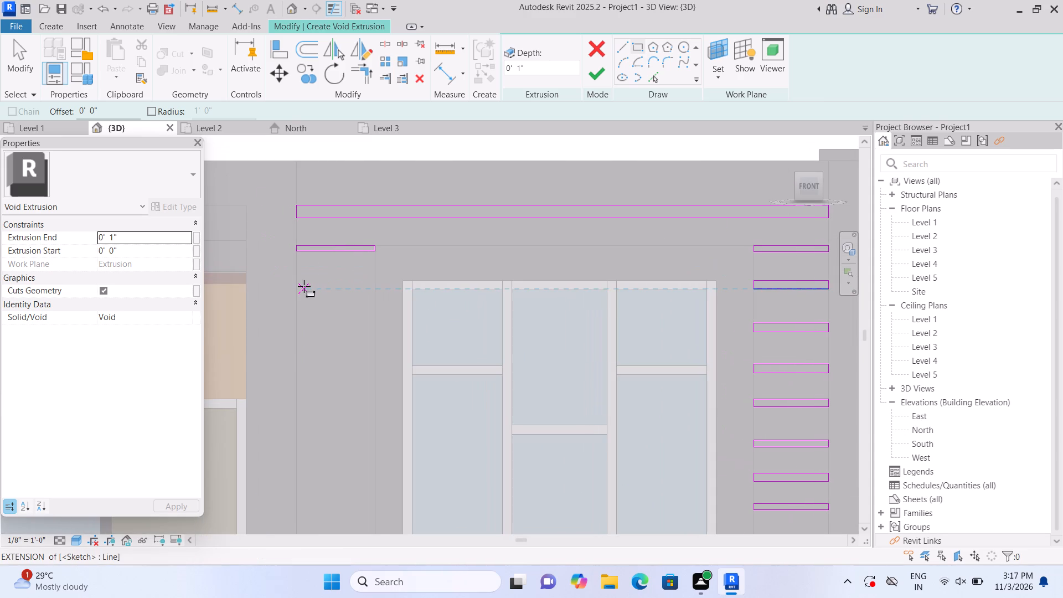
scroll(304, 285, up, 1)
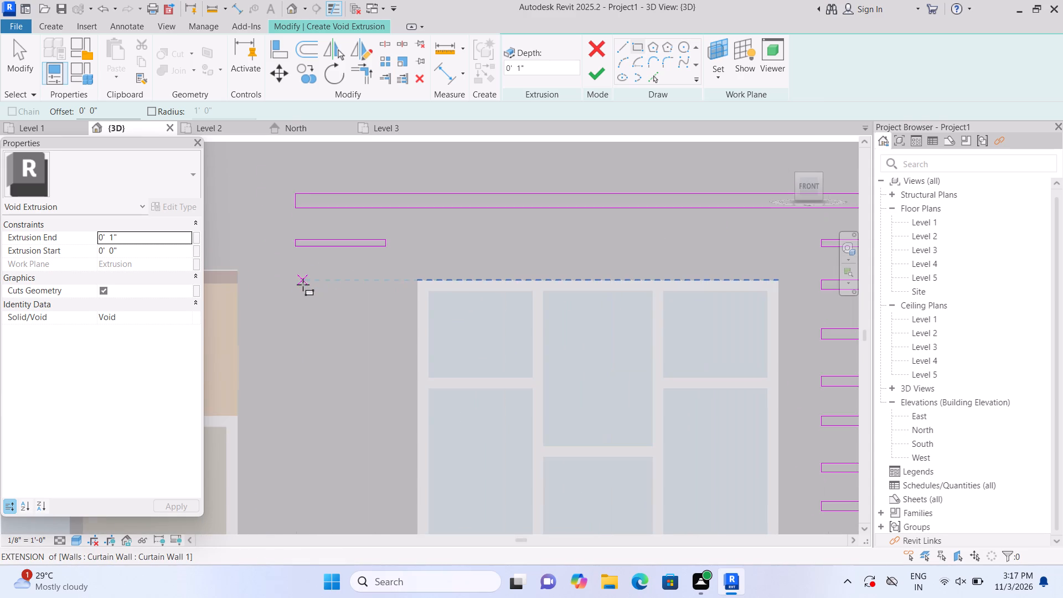
scroll(301, 285, up, 2)
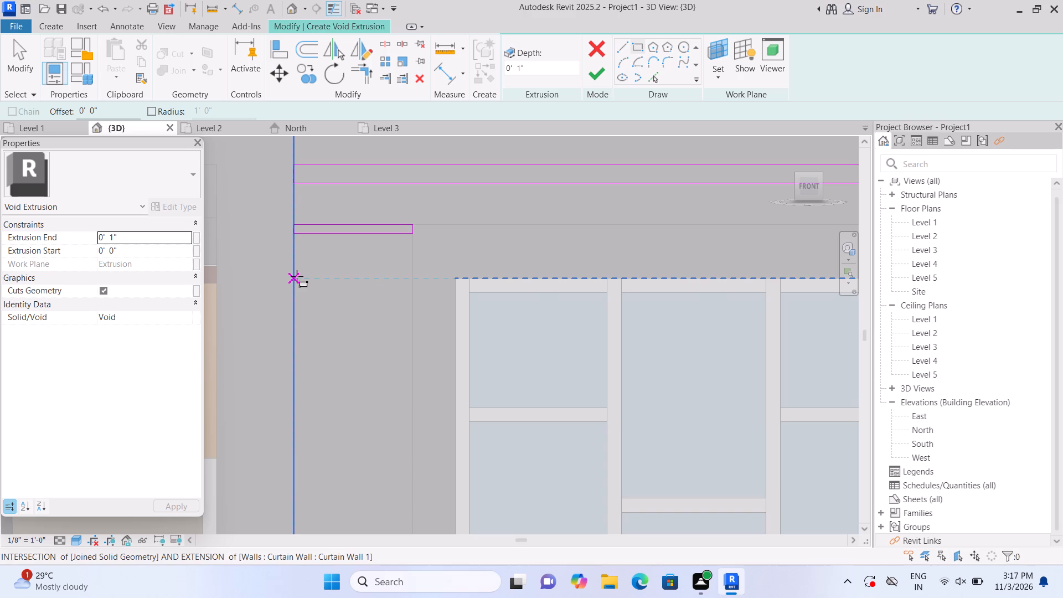
click(296, 275)
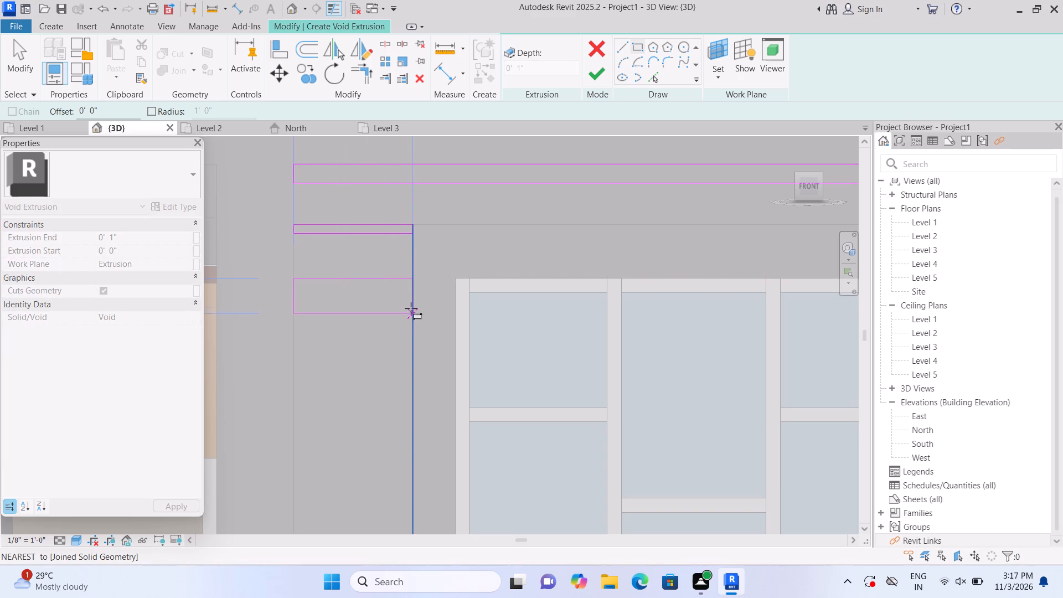
click(416, 286)
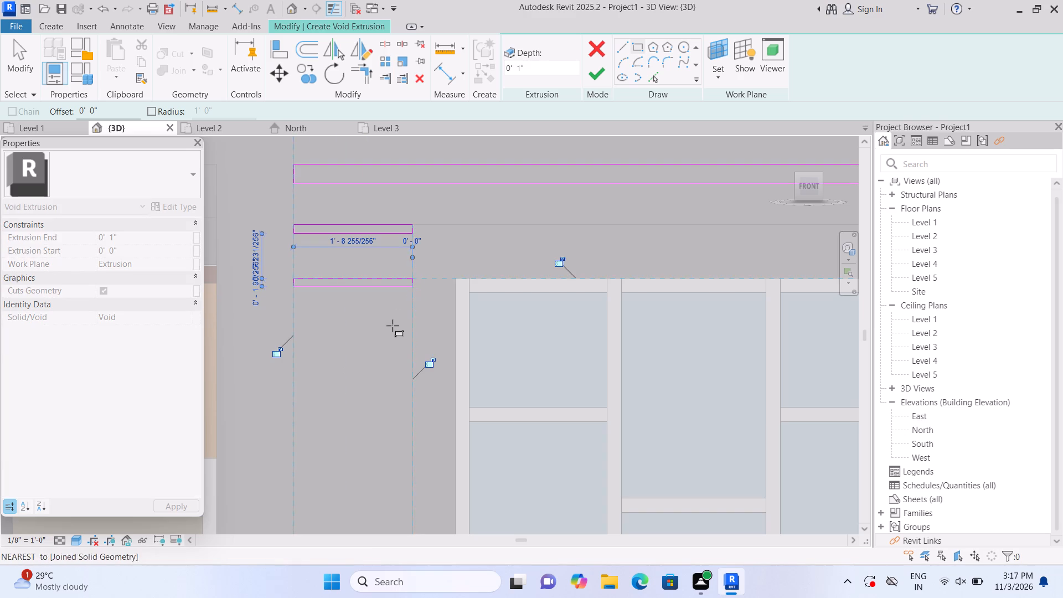
middle_drag(386, 337, 387, 208)
key(Escape)
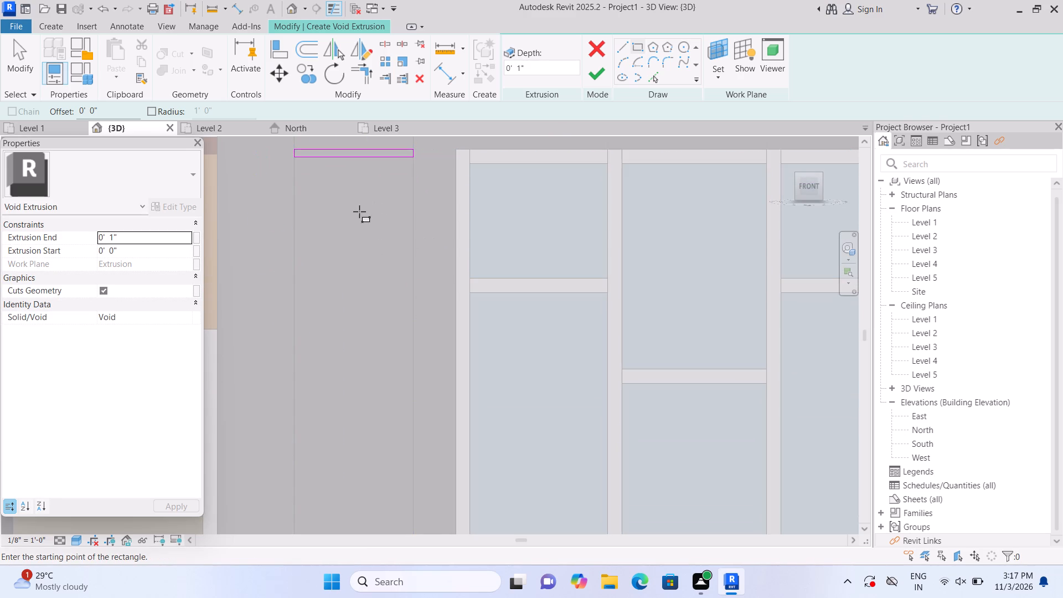
Sketch three more thin rectangles about 1'-9" wide down the left leg, ending level with the crossbar of the upper window's left pane.
click(293, 195)
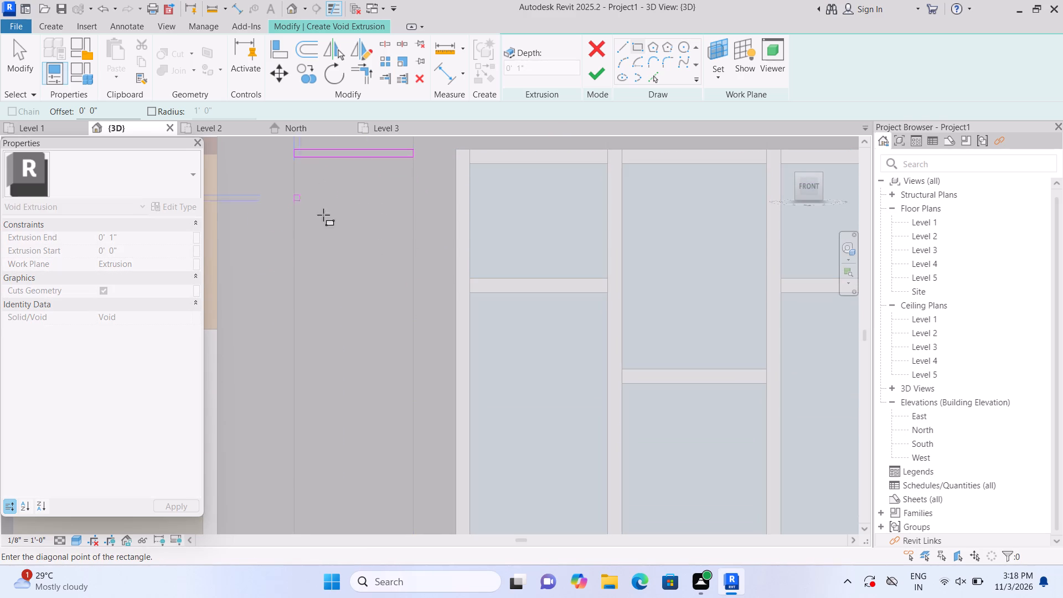
click(415, 201)
key(Escape)
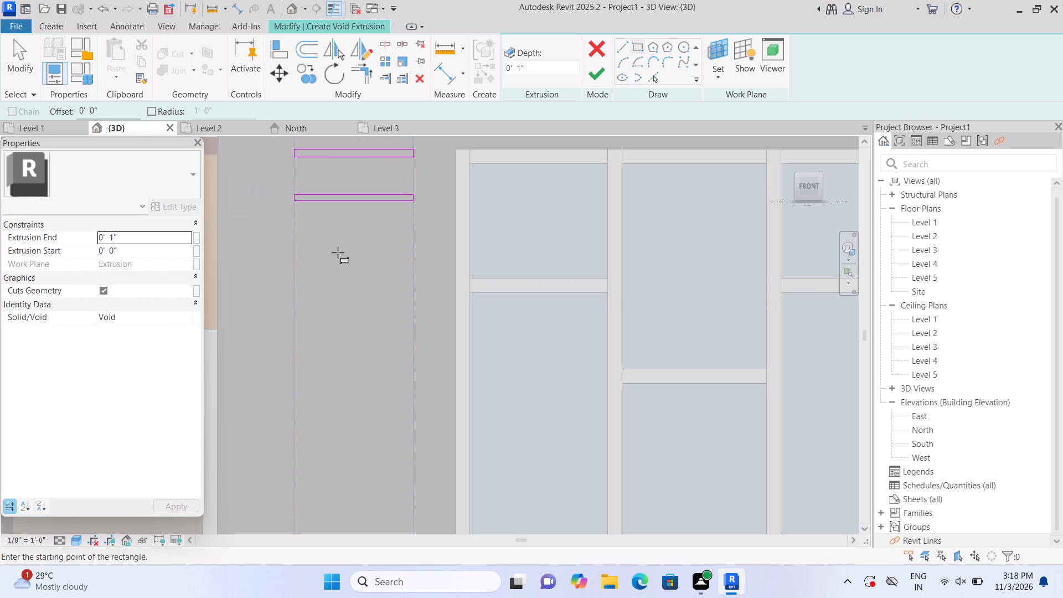
click(297, 234)
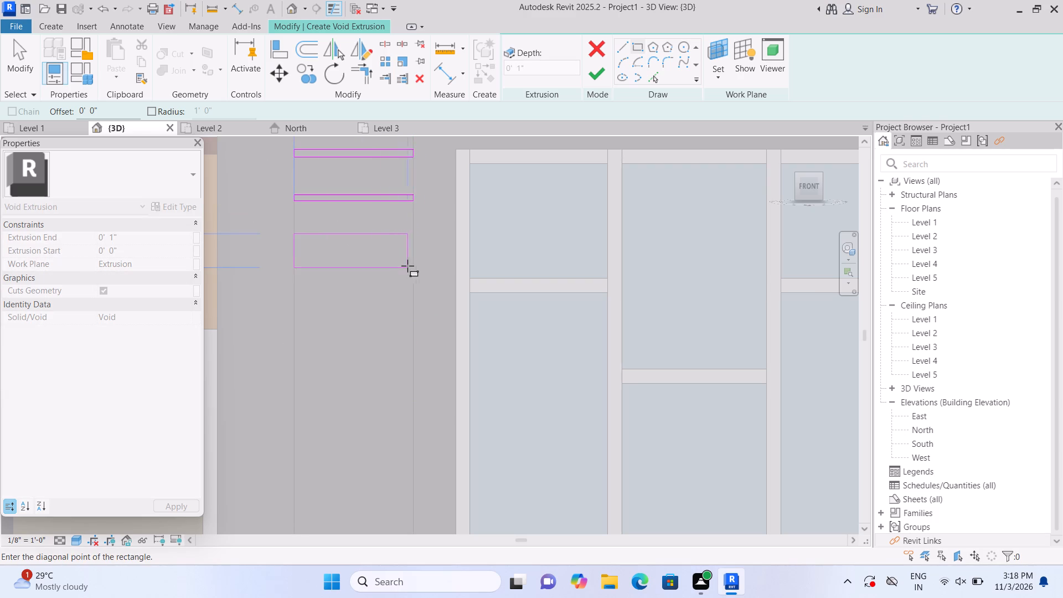
click(412, 241)
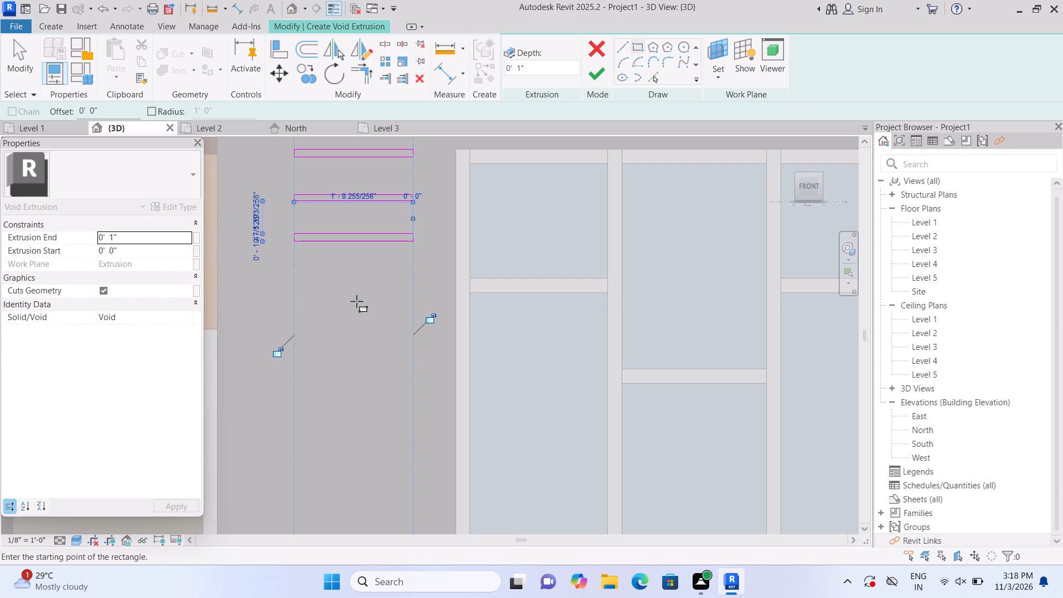
key(Escape)
scroll(353, 305, up, 1)
middle_drag(353, 305, 350, 229)
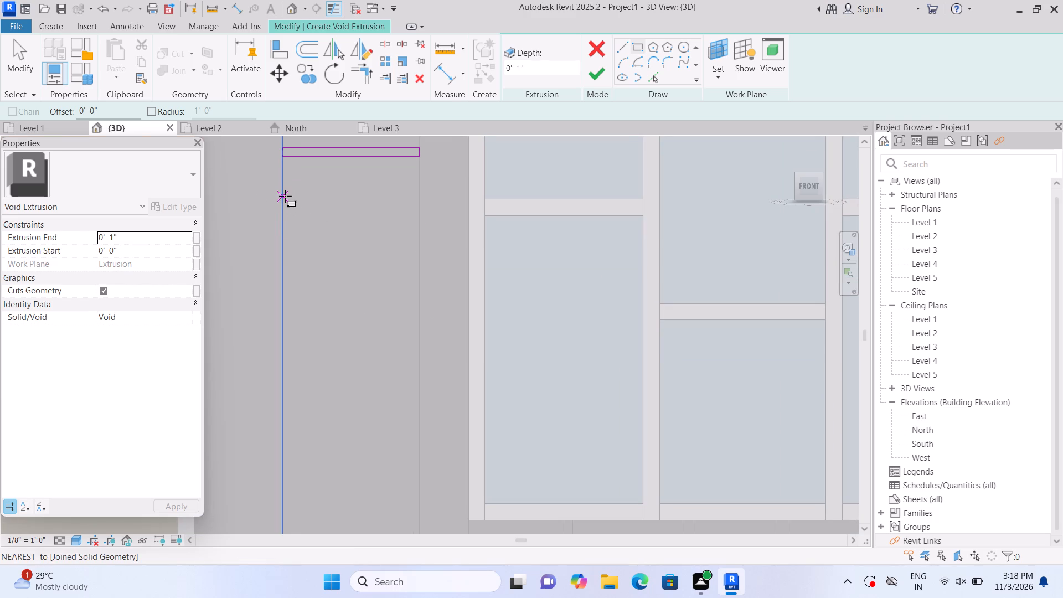
click(285, 196)
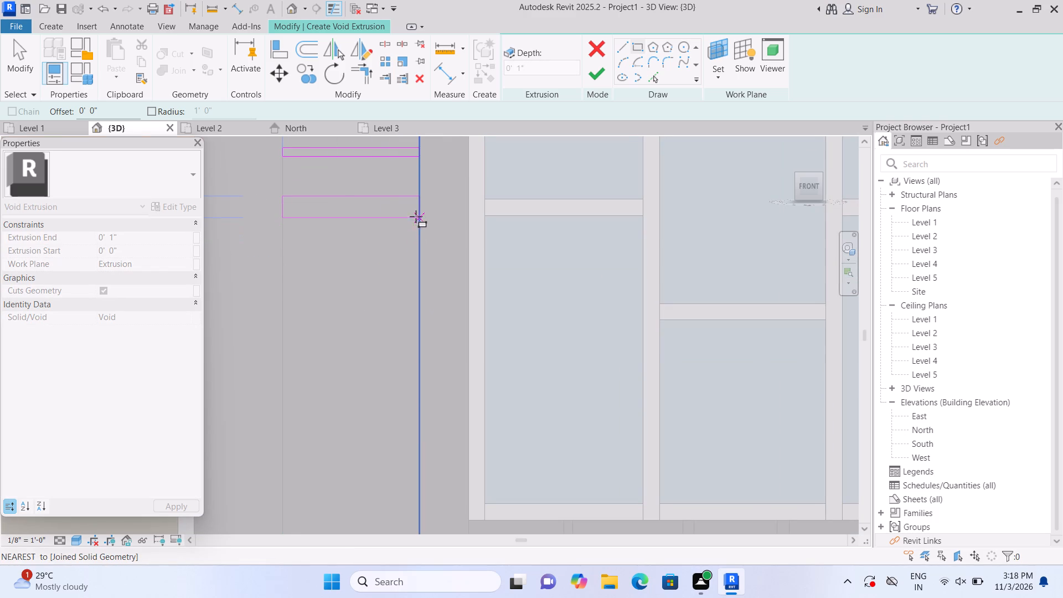
click(418, 203)
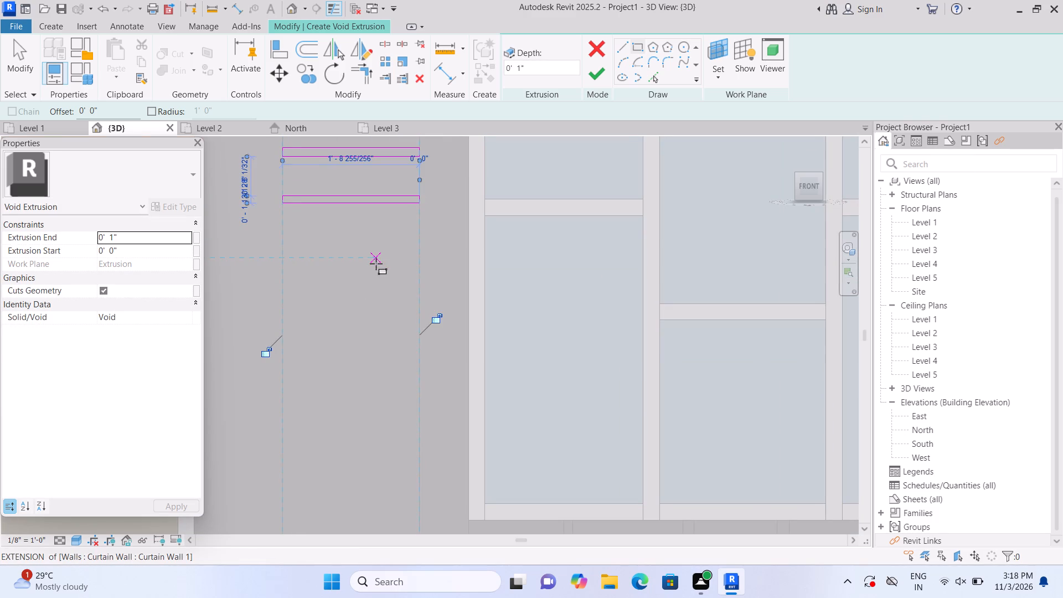
key(Escape)
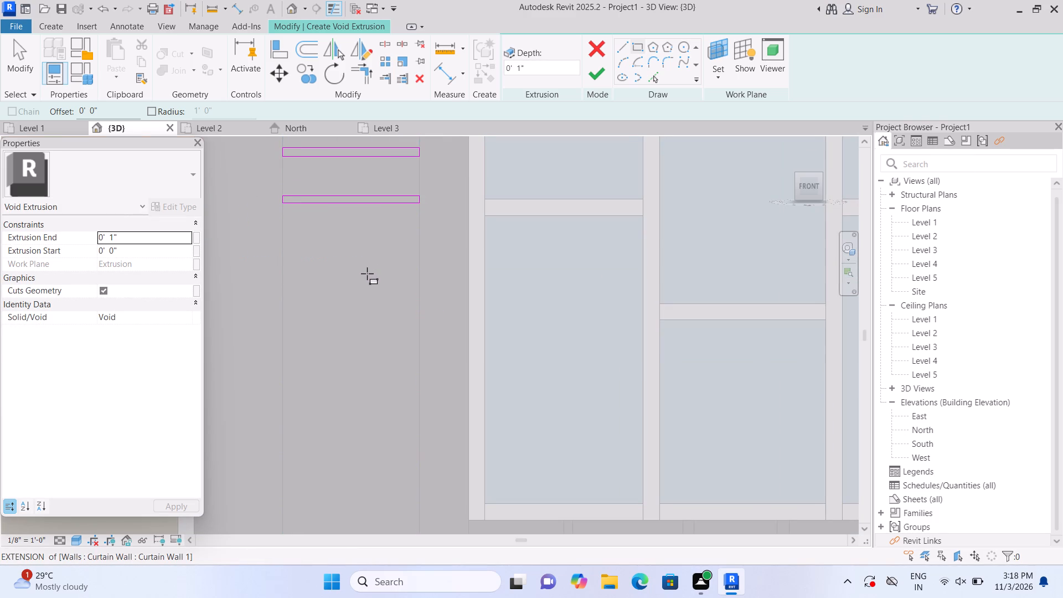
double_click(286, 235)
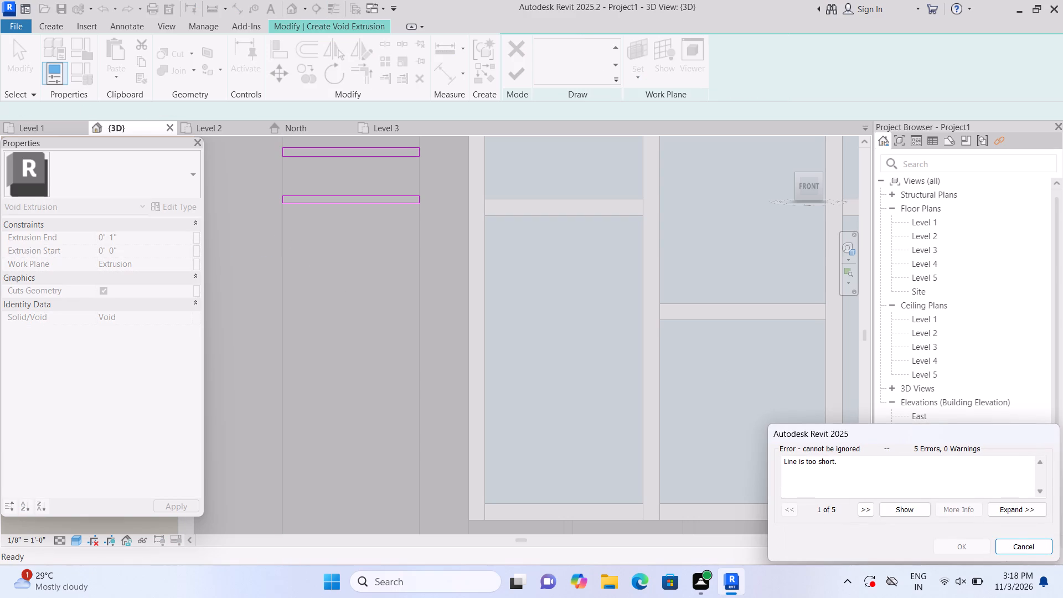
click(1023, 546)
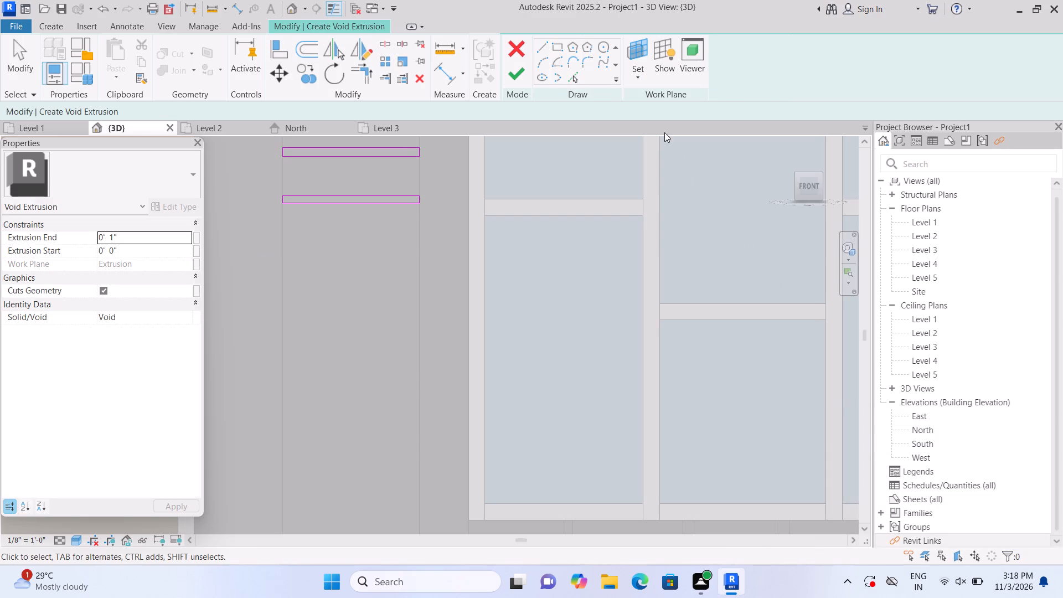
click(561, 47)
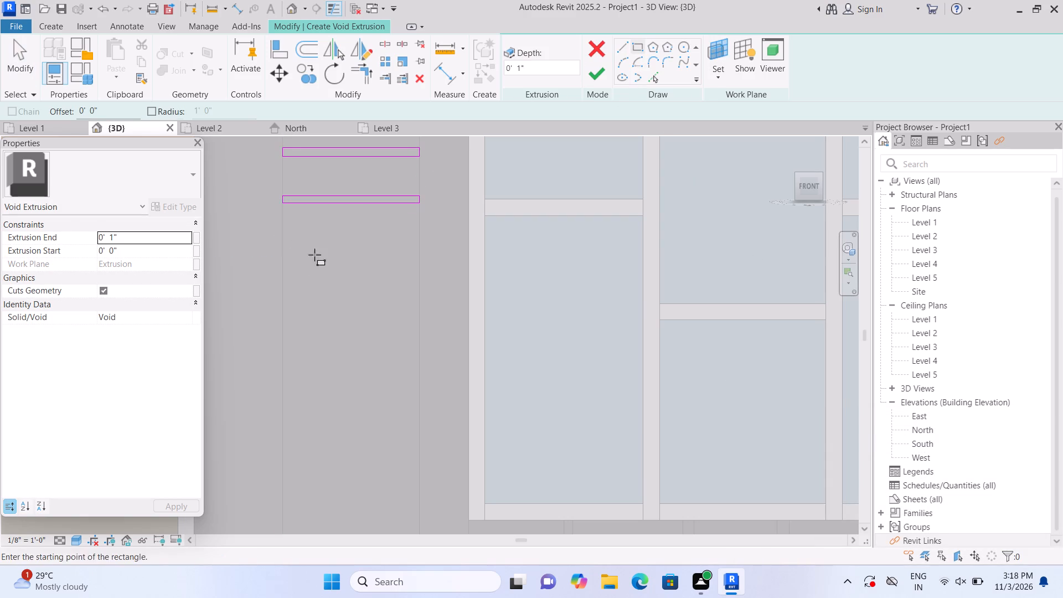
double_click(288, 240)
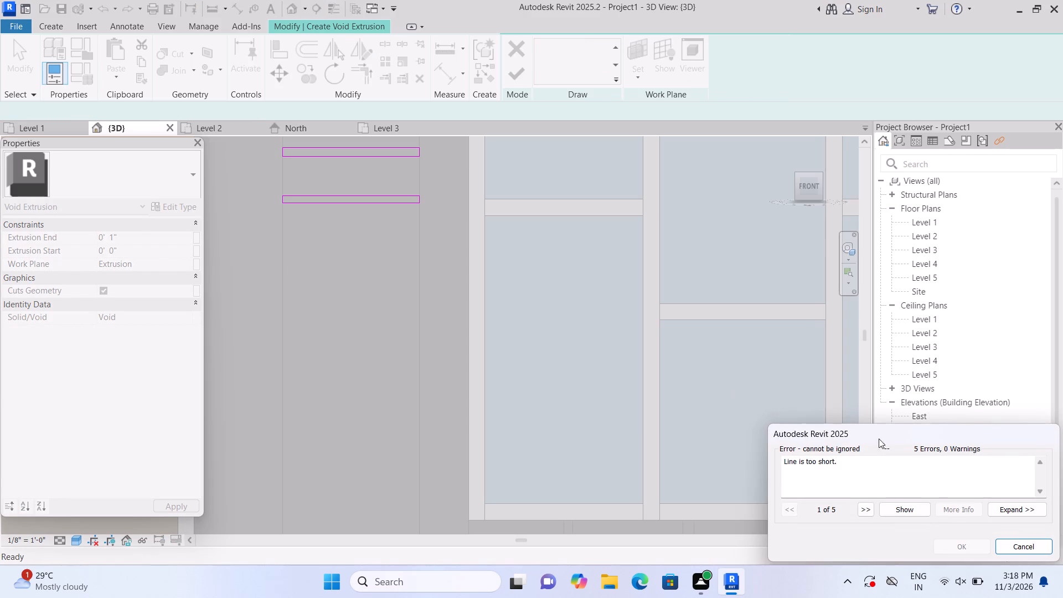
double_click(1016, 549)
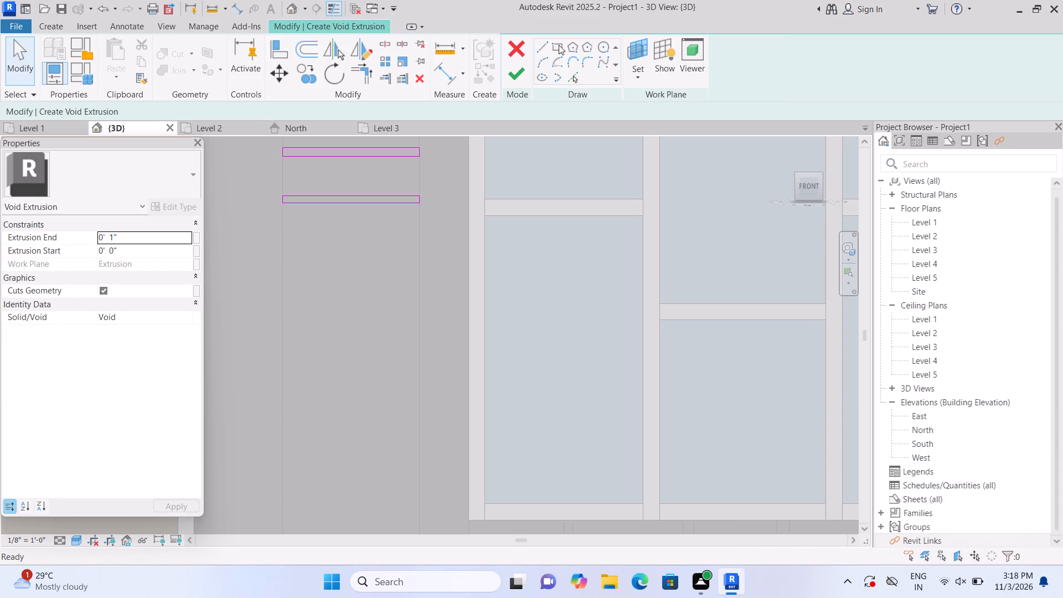
Sketch three more thin, roughly evenly spaced rectangles about 1'-9" wide down the left leg, ending just below the upper window's middle crossbar.
click(556, 45)
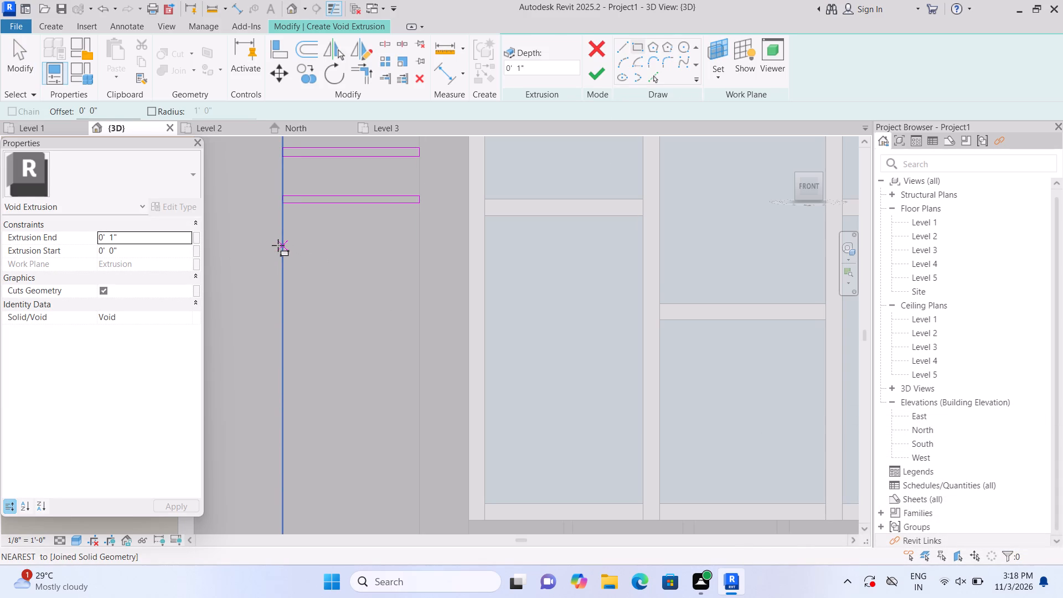
click(277, 243)
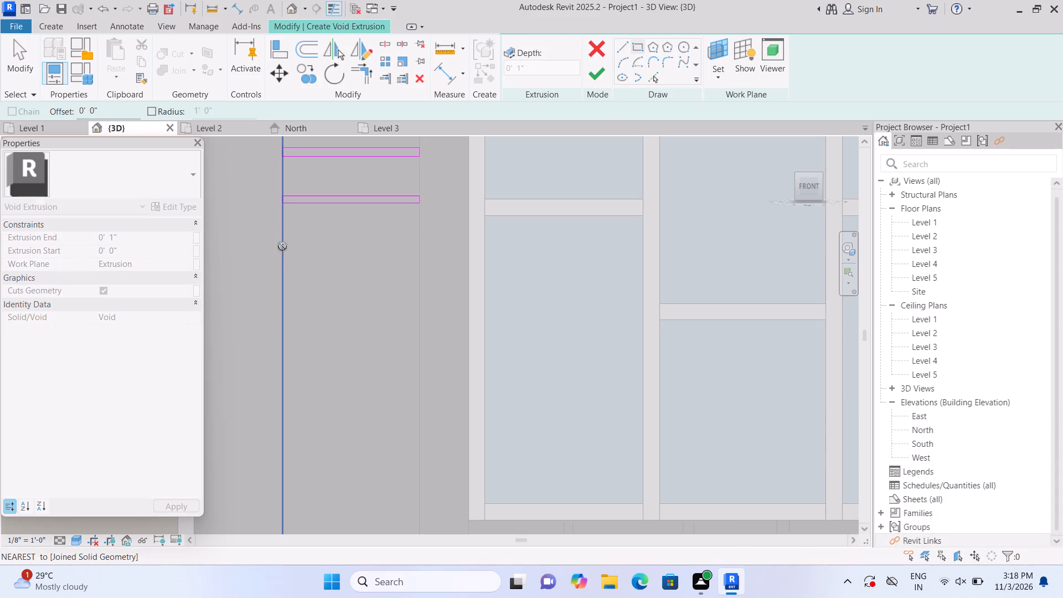
click(419, 251)
key(Escape)
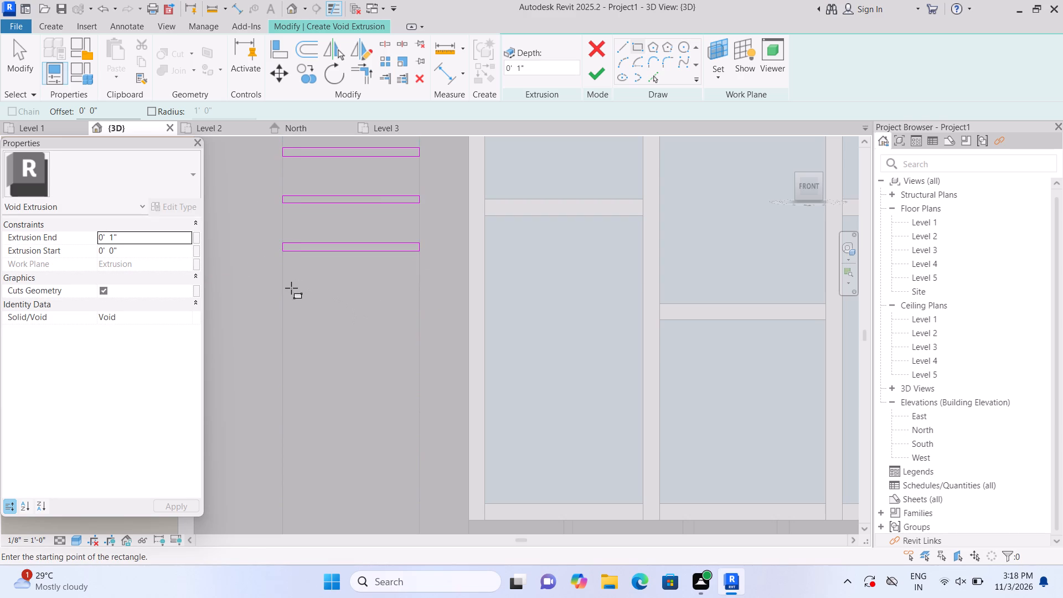
click(287, 289)
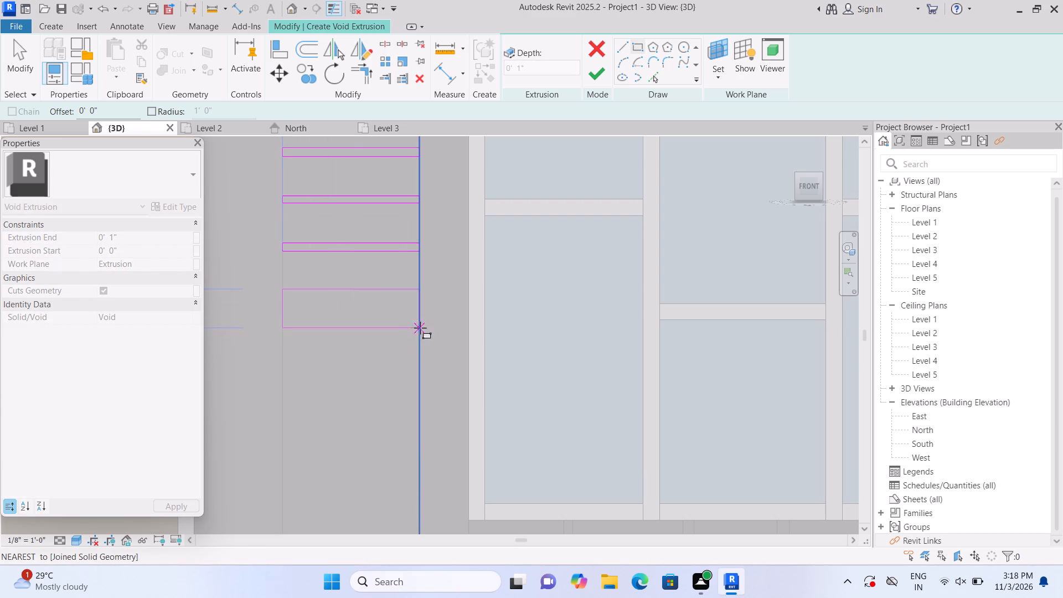
click(416, 297)
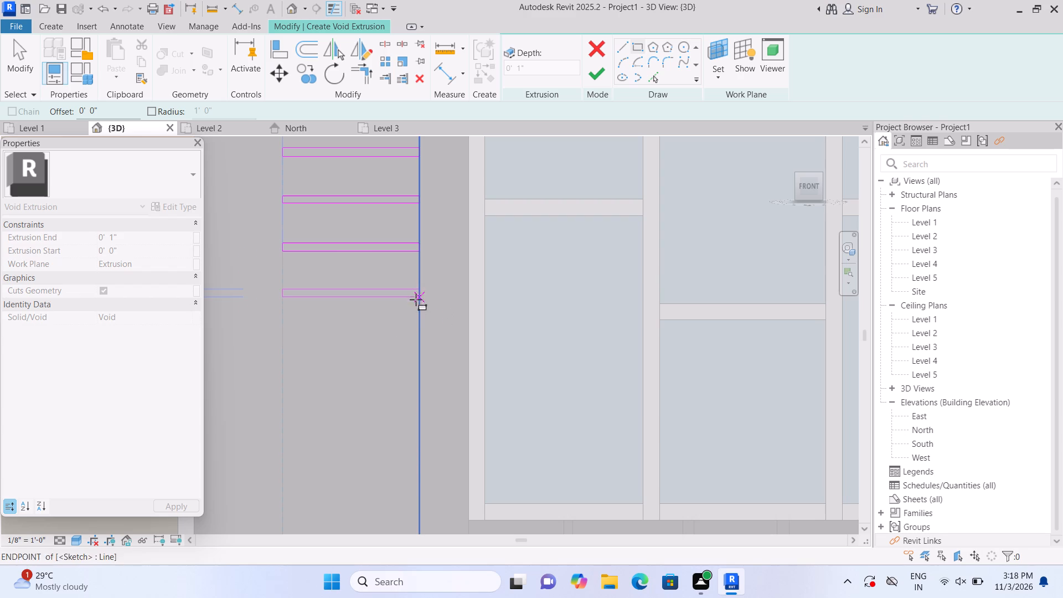
key(Escape)
middle_drag(355, 346, 354, 264)
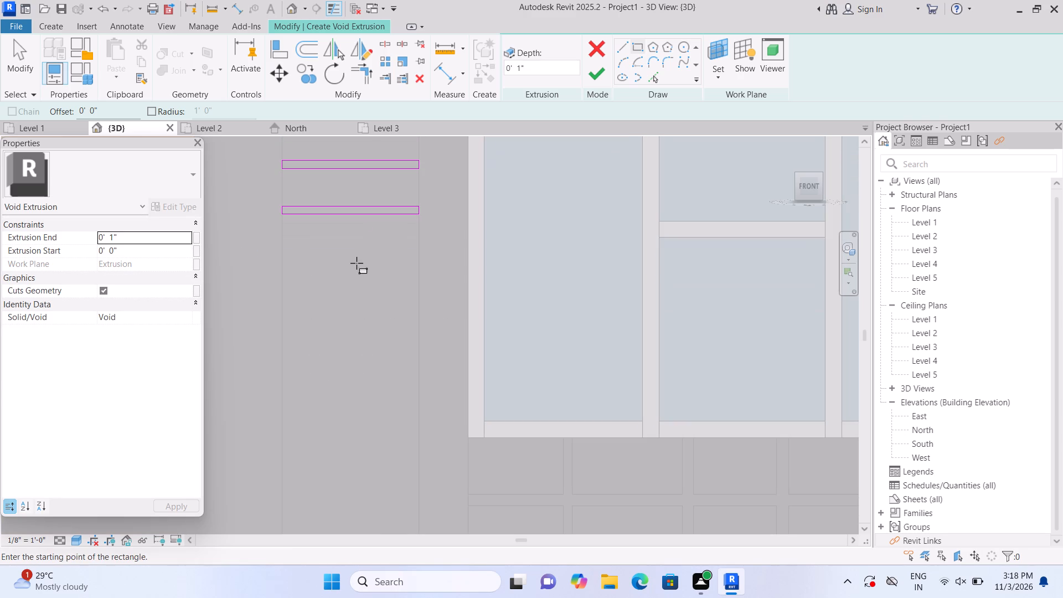
click(285, 253)
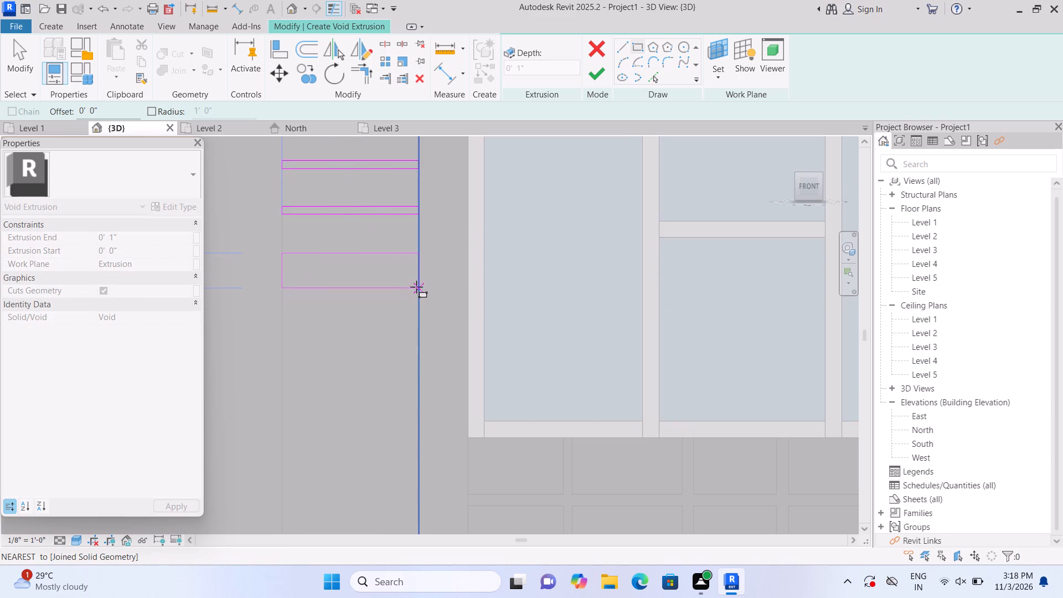
click(416, 260)
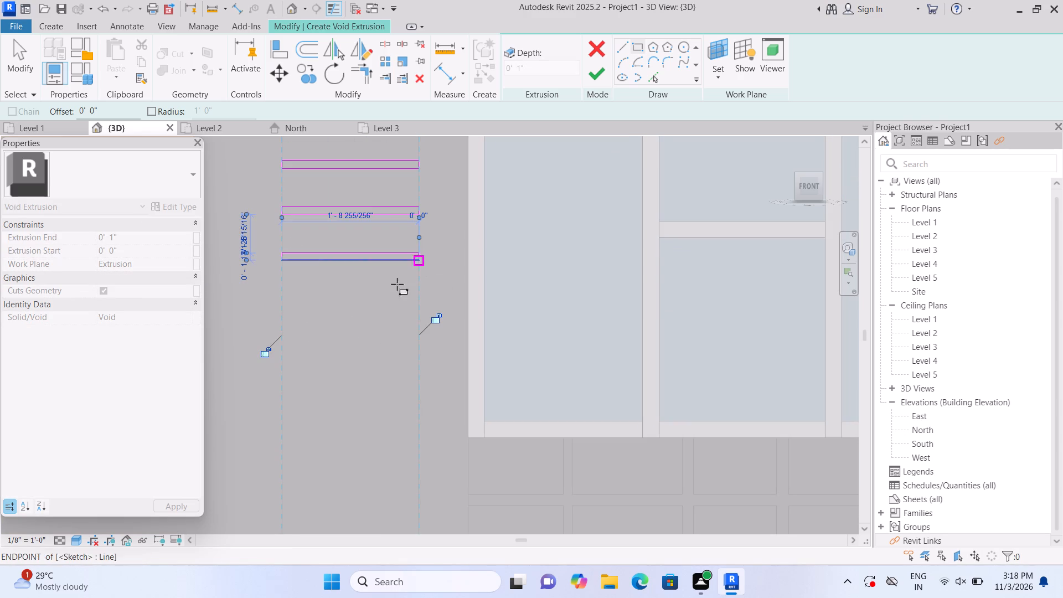
key(Escape)
middle_drag(371, 308, 369, 221)
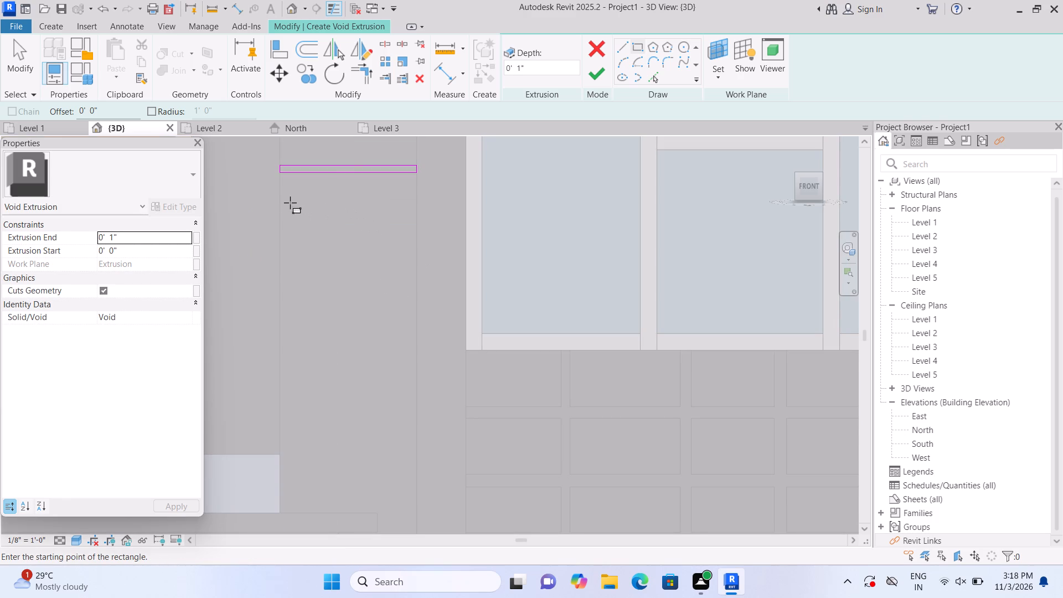
Sketch one more thin rectangle about 1'-9" wide across the left leg, one spacing below the rectangle just under the window's middle crossbar.
click(284, 213)
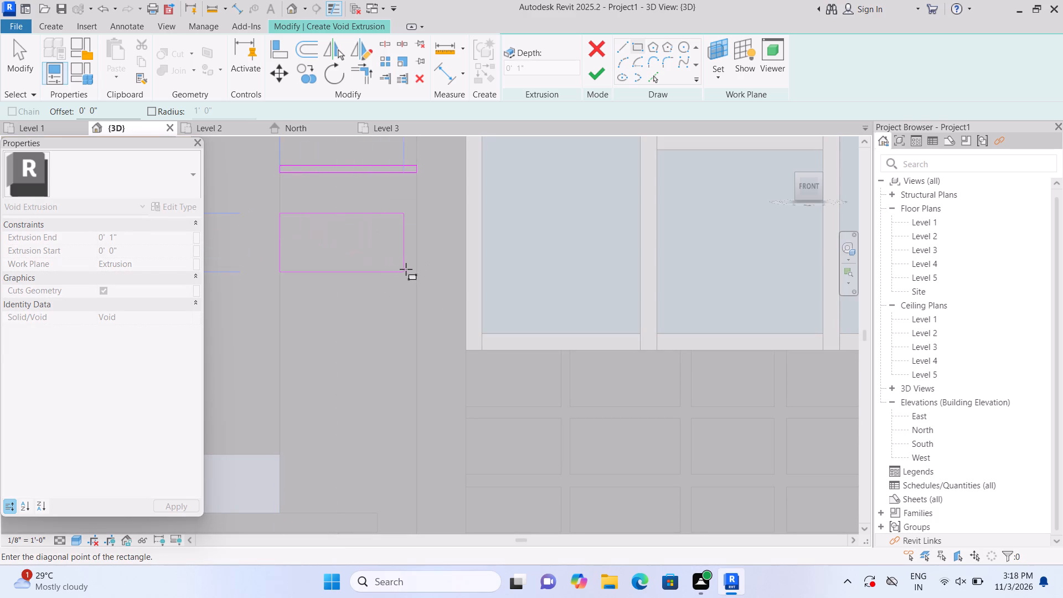
click(416, 222)
key(Escape)
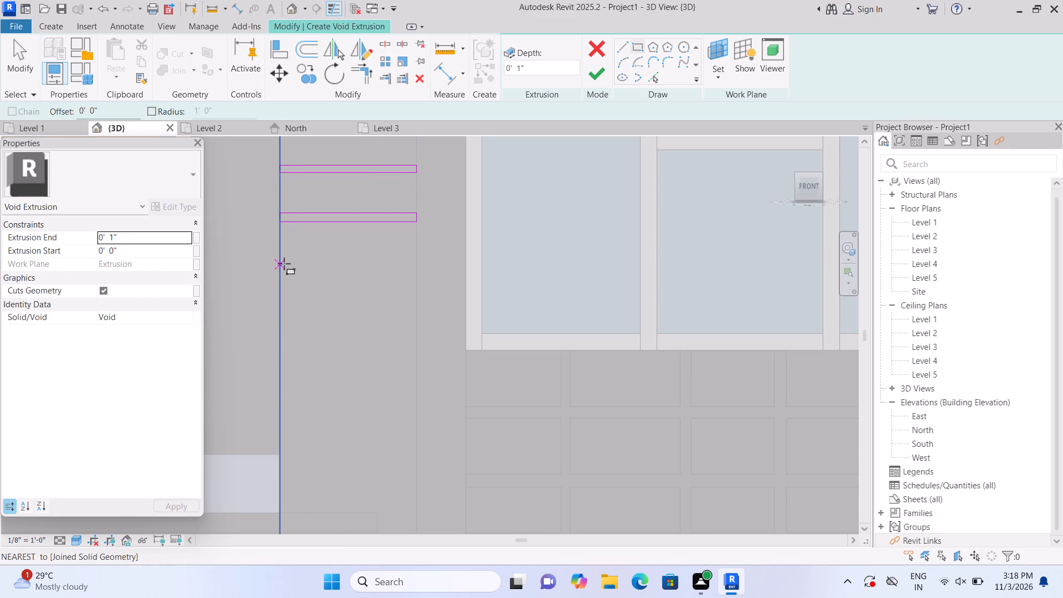
double_click(282, 259)
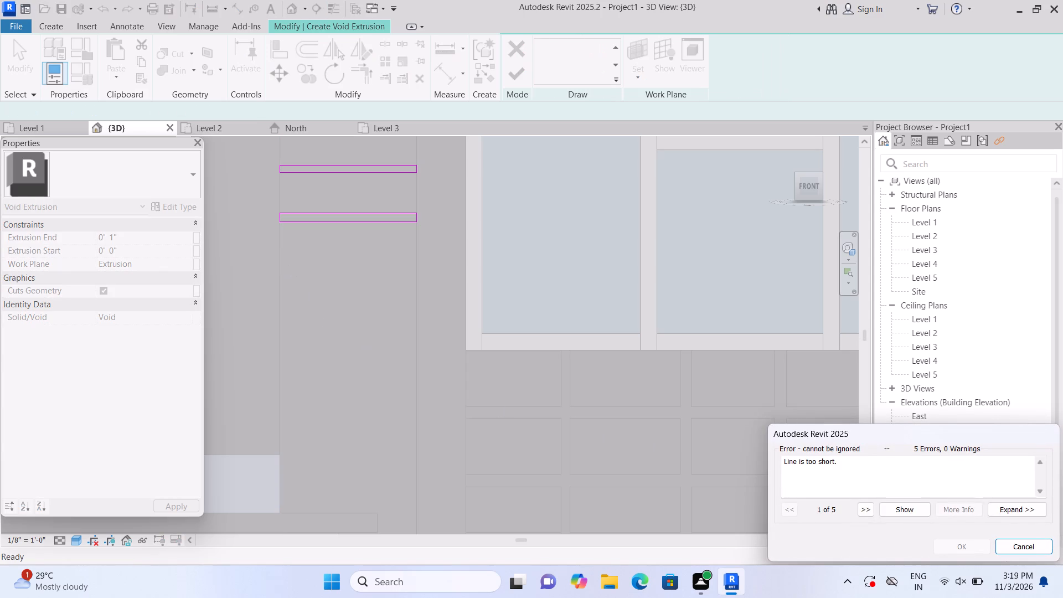
double_click(1027, 548)
Sketch another thin rectangle about 1'-9" wide across the left leg, similarly spaced below the lowest one and above the upper window's bottom edge.
scroll(621, 506, down, 2)
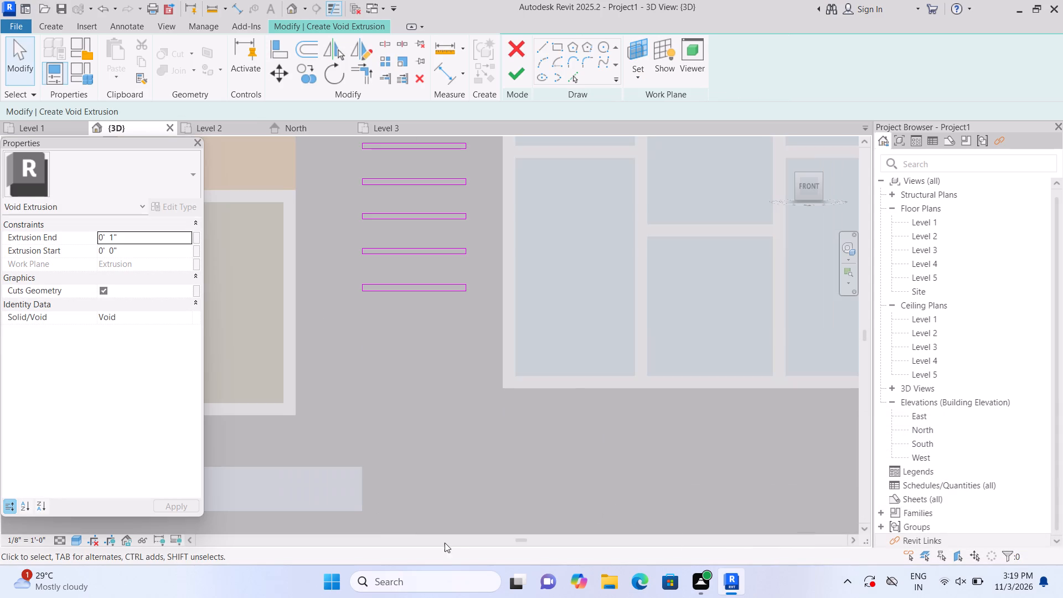
scroll(439, 545, down, 13)
scroll(414, 497, down, 3)
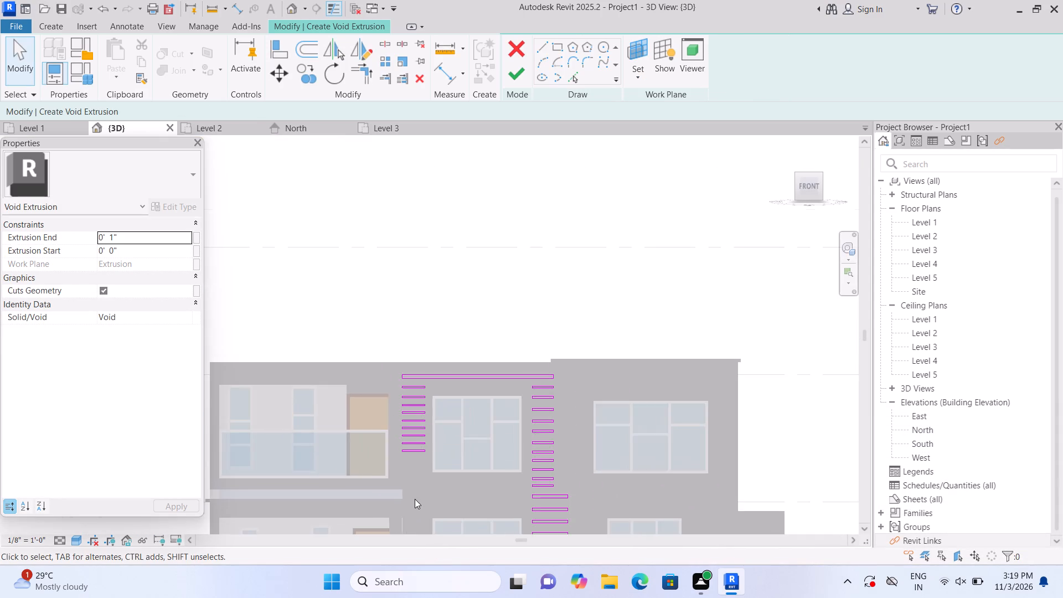
scroll(415, 520, up, 9)
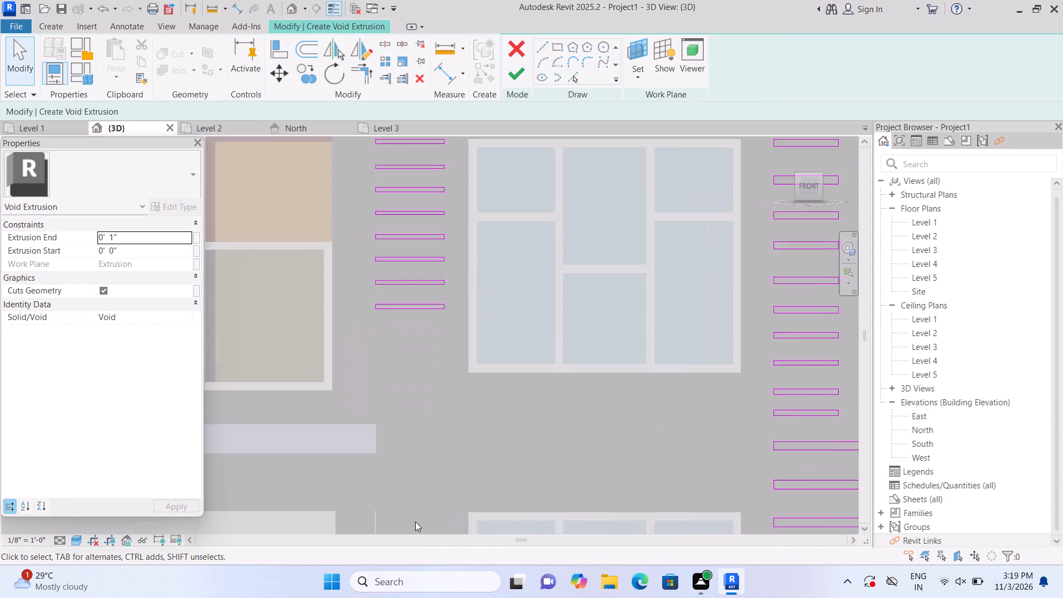
scroll(415, 522, up, 1)
scroll(387, 388, up, 1)
middle_drag(387, 388, 387, 416)
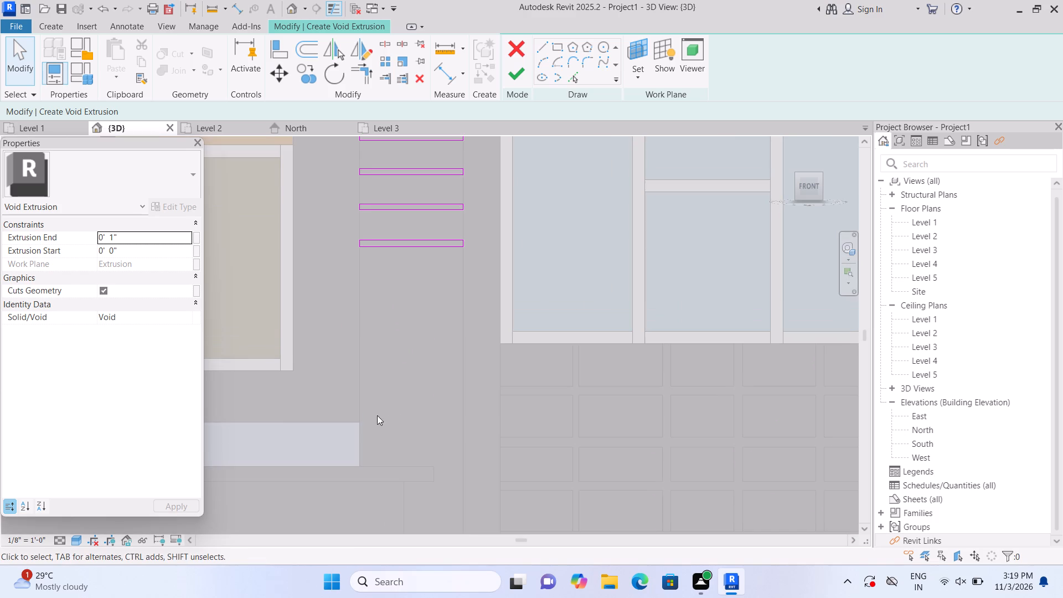
click(558, 44)
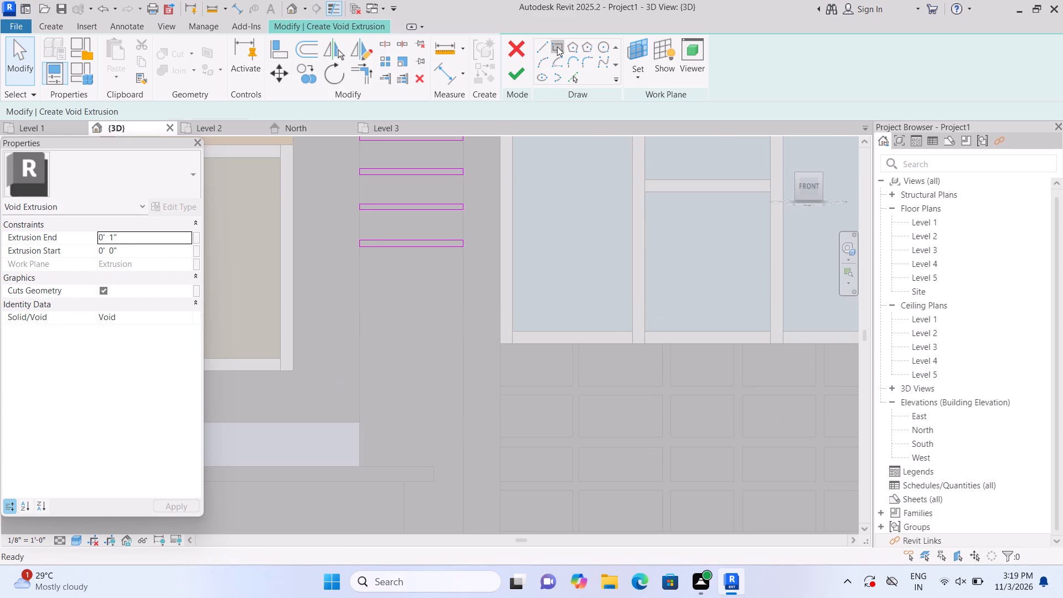
click(360, 274)
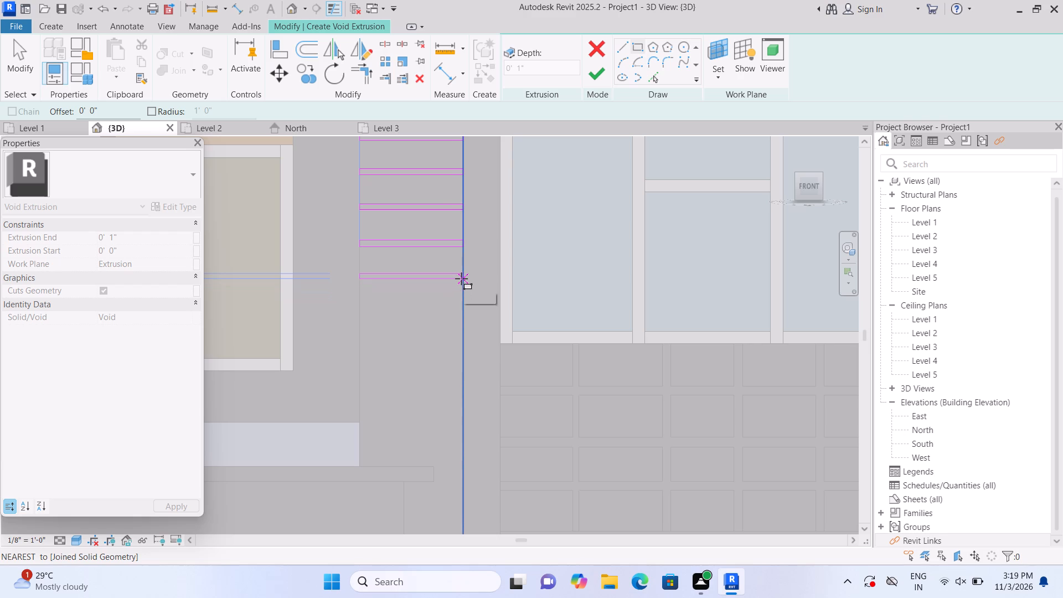
click(461, 280)
key(Escape)
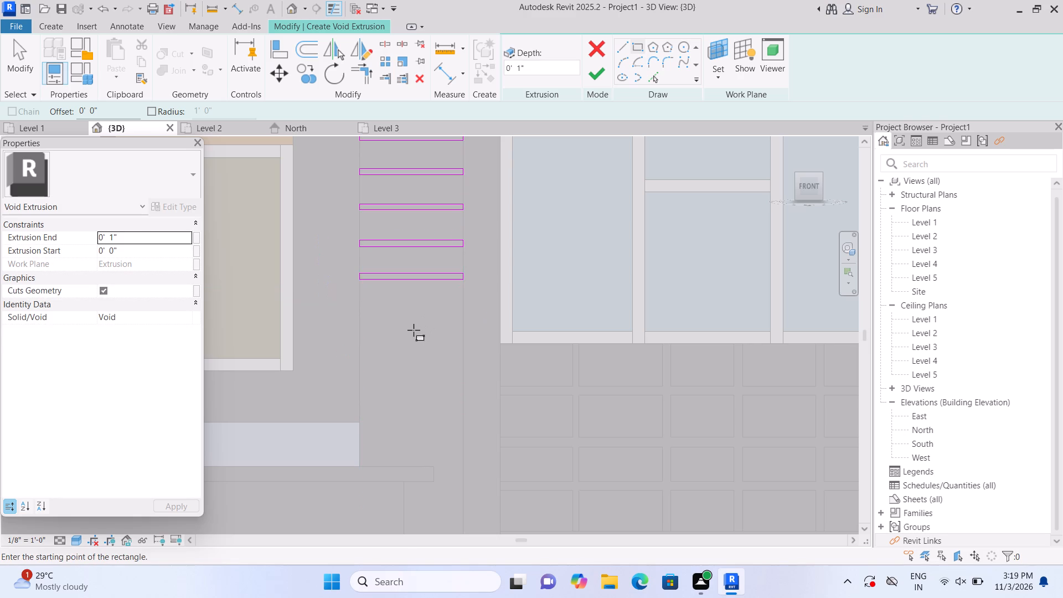
Continue the row of thin rectangles down the left leg, toward the level of the upper window's bottom edge.
middle_drag(415, 330, 425, 286)
middle_click(425, 283)
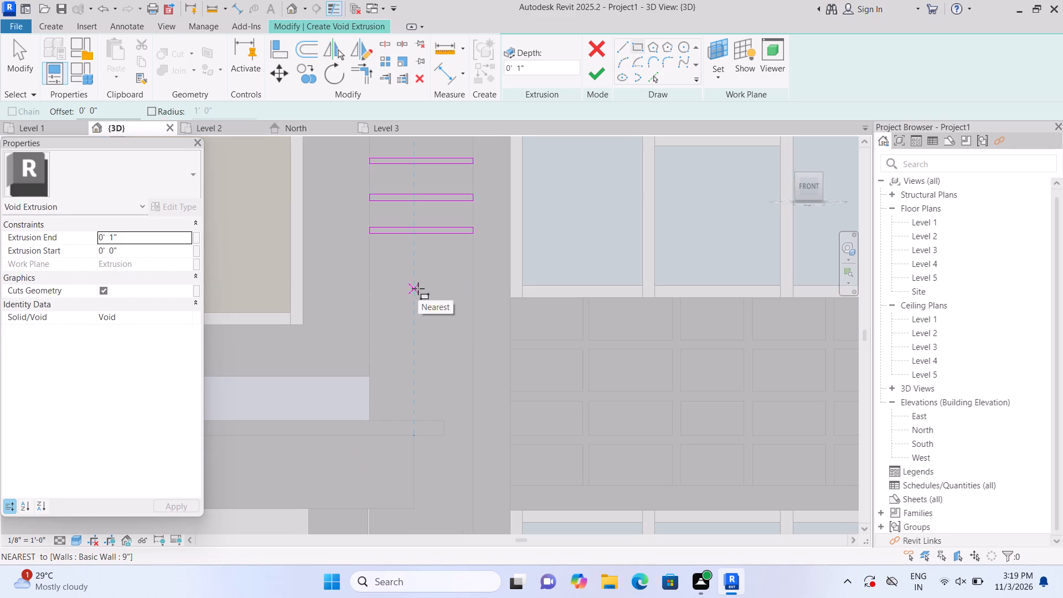
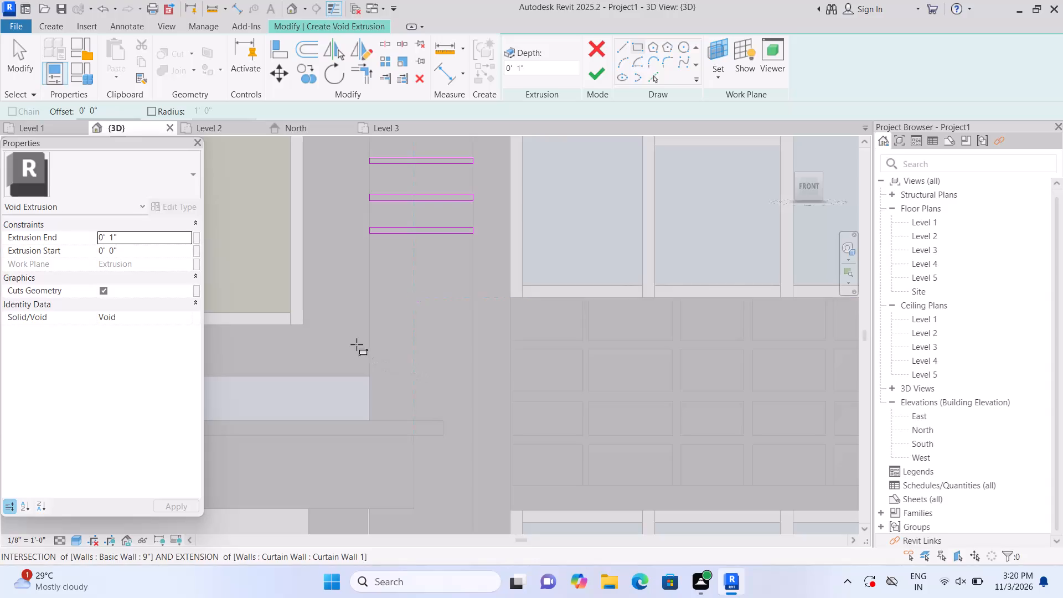
Sketch another thin rectangle about 1'-9" wide across the left leg, one spacing below the lowest one and above the upper window's bottom edge.
middle_drag(328, 285, 339, 343)
middle_drag(407, 336, 356, 319)
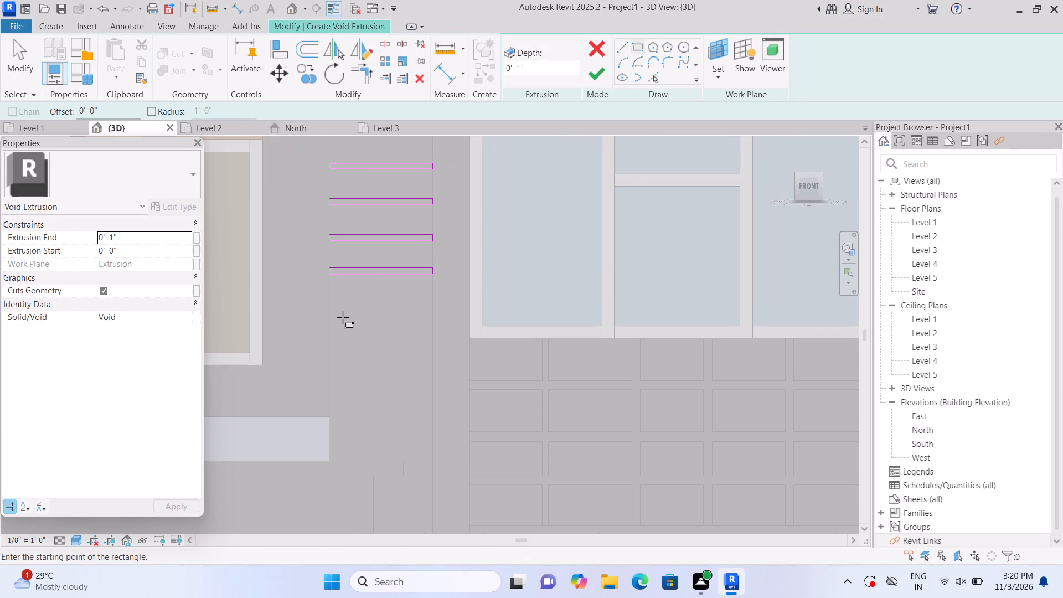
middle_drag(350, 340, 357, 341)
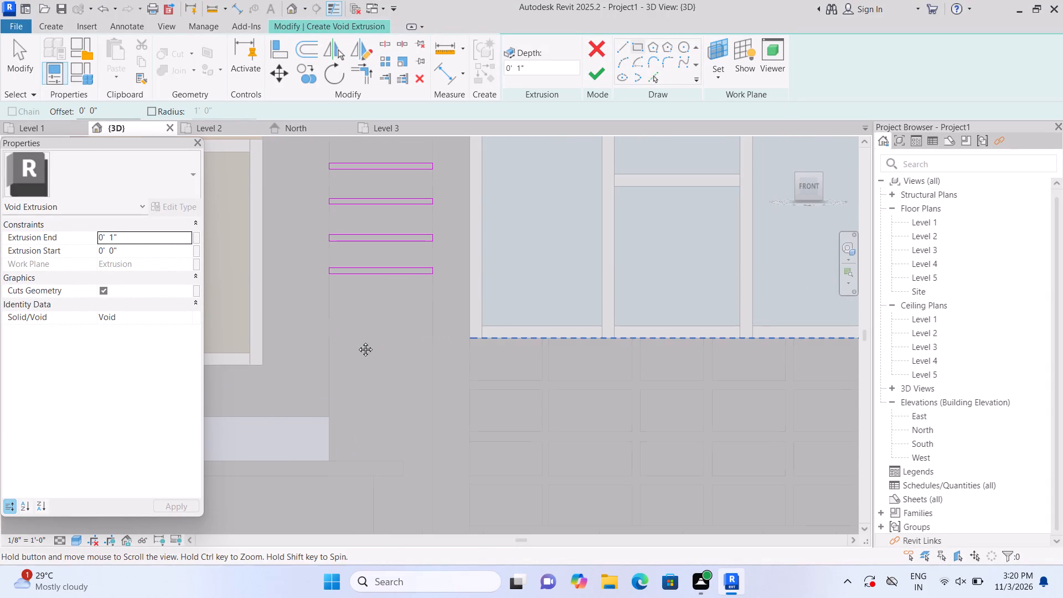
middle_drag(357, 341, 422, 320)
middle_drag(424, 305, 384, 319)
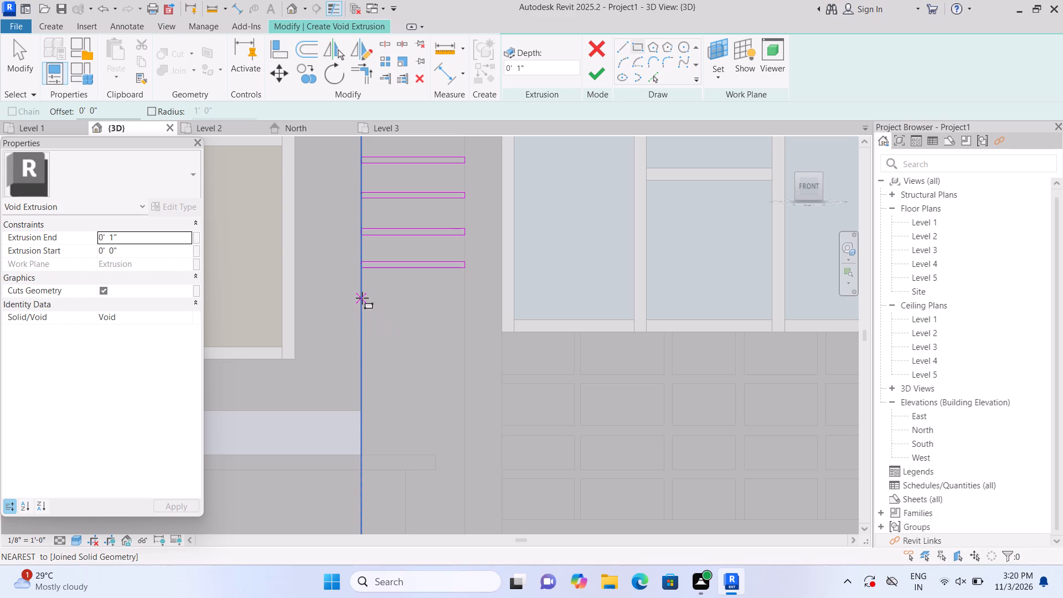
click(362, 298)
scroll(449, 335, up, 2)
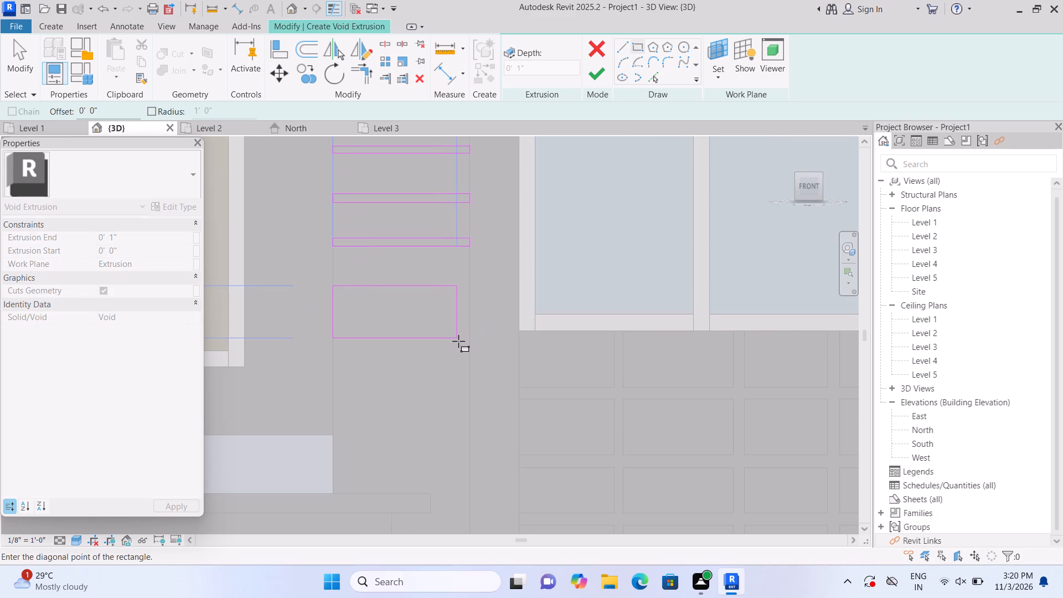
scroll(460, 343, up, 1)
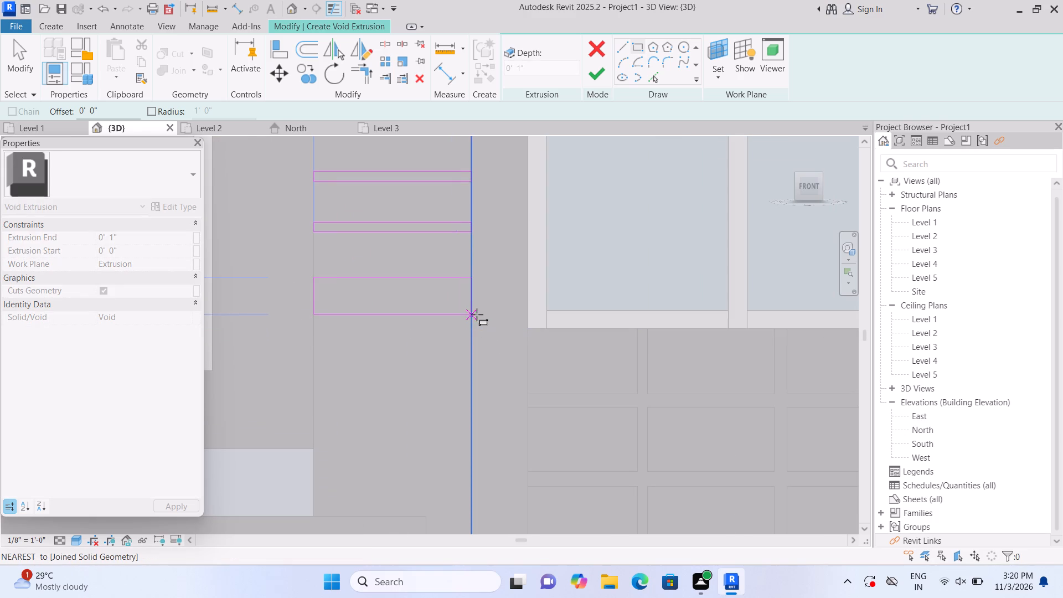
click(472, 286)
key(Escape)
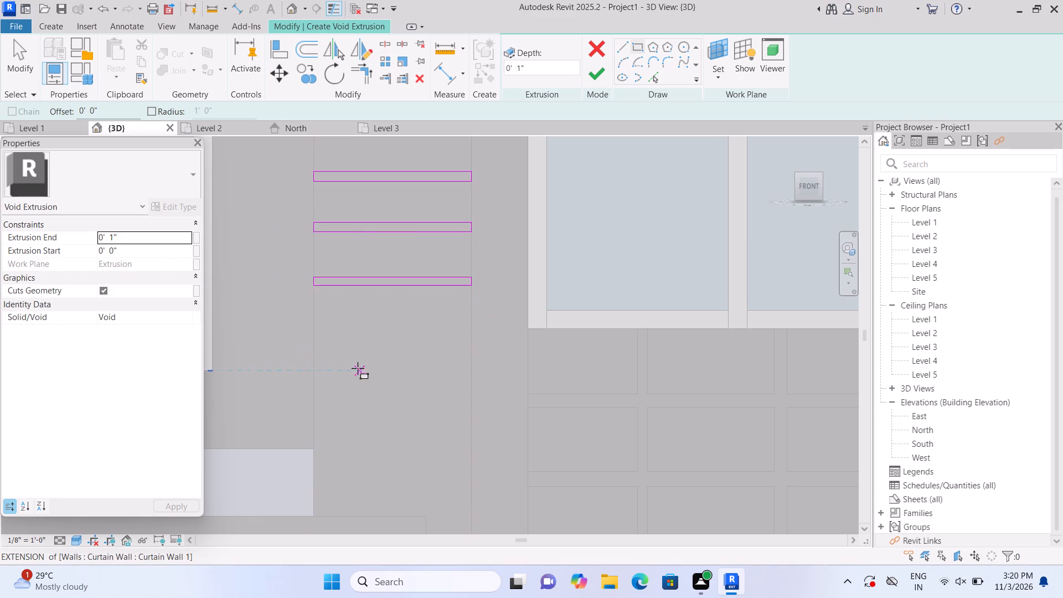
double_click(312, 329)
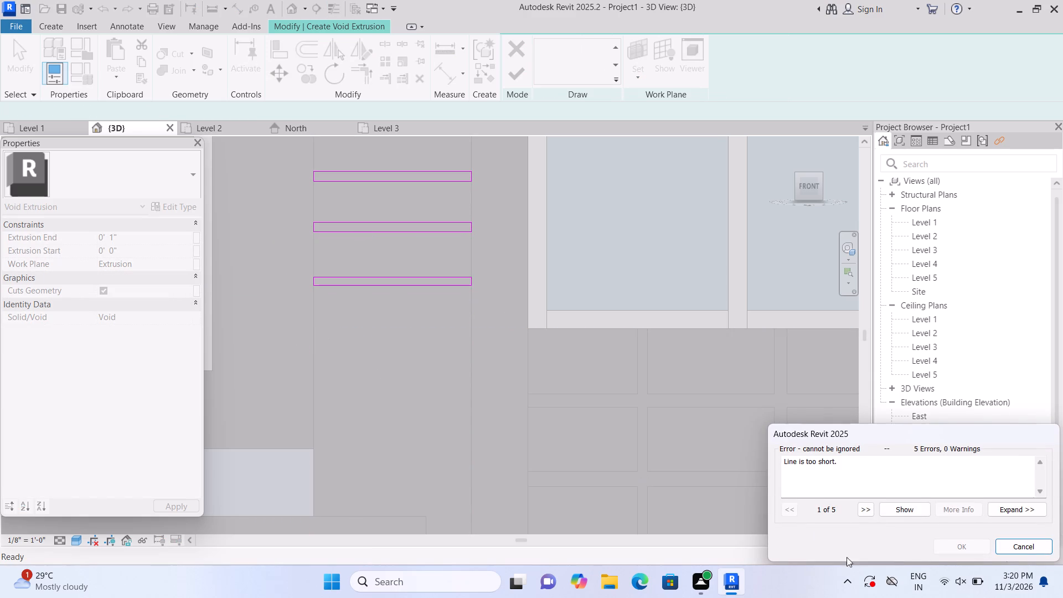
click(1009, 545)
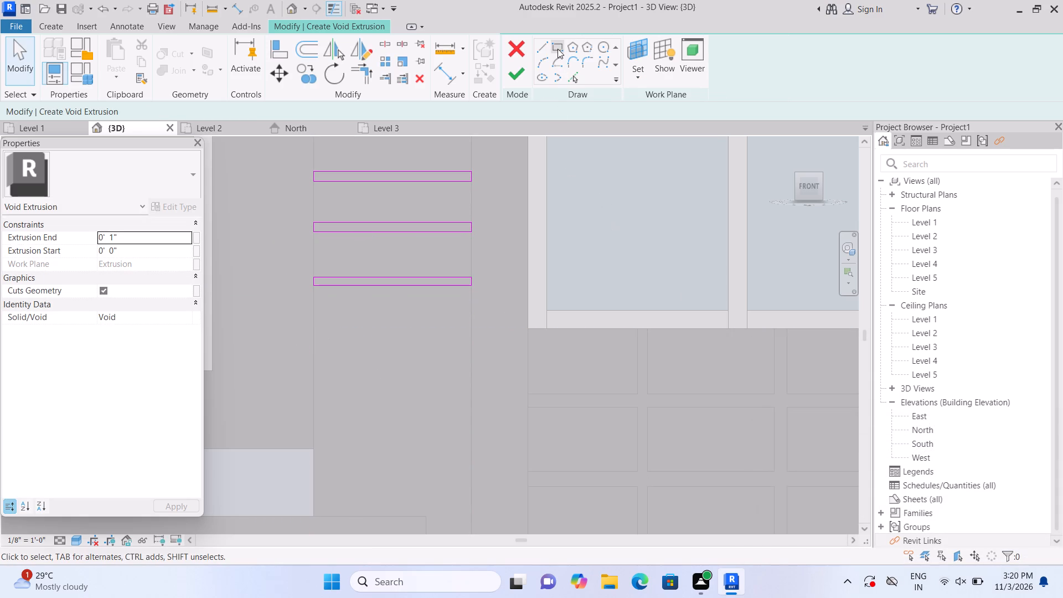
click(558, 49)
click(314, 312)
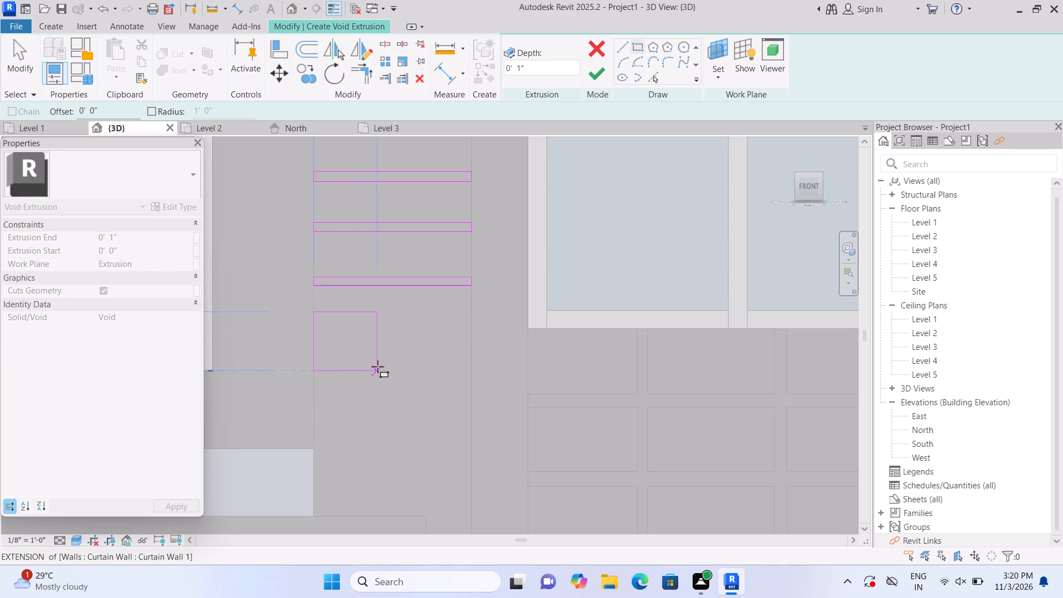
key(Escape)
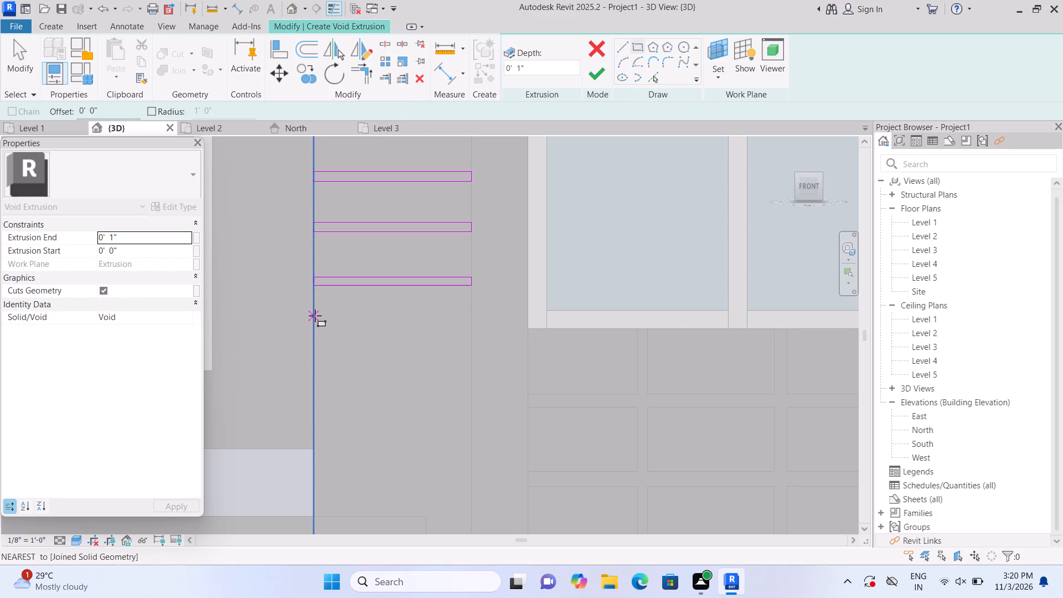
Sketch a thin rectangle about 1'-9" wide across the left leg, its lower side aligned with the upper window's bottom edge.
click(315, 318)
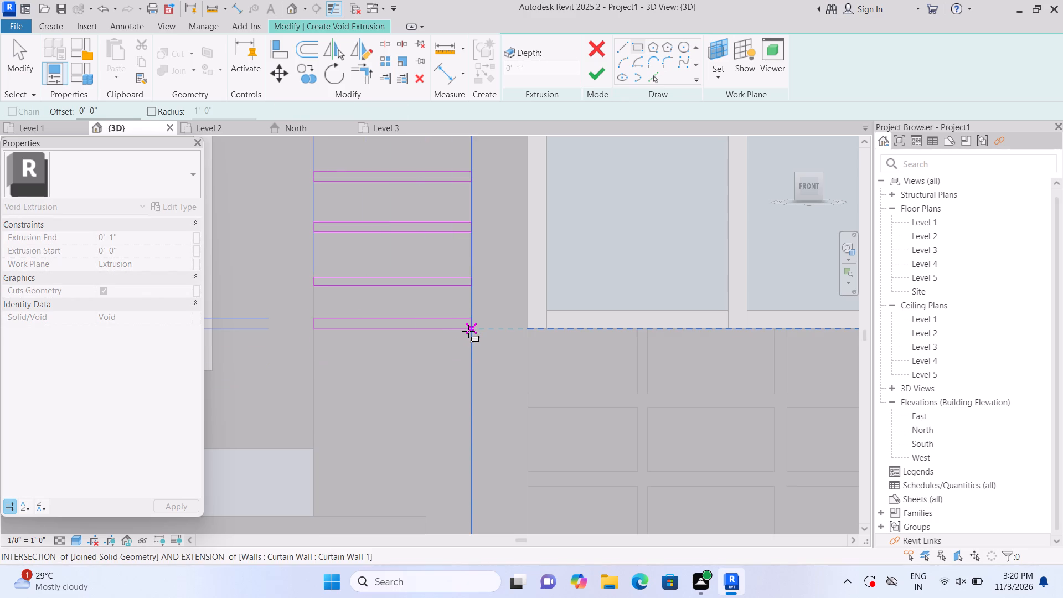
scroll(468, 326, up, 1)
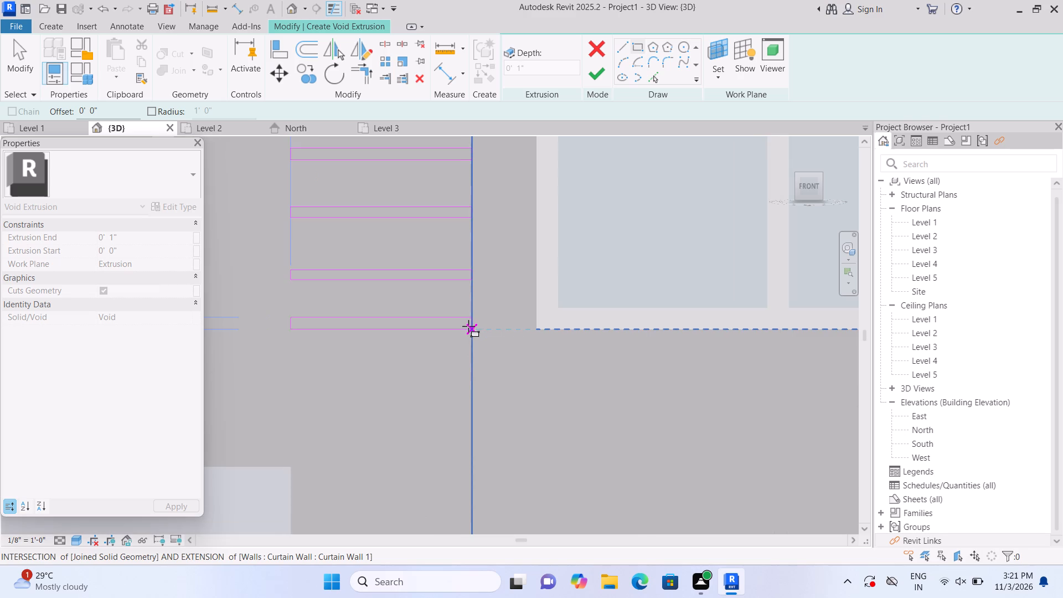
click(469, 329)
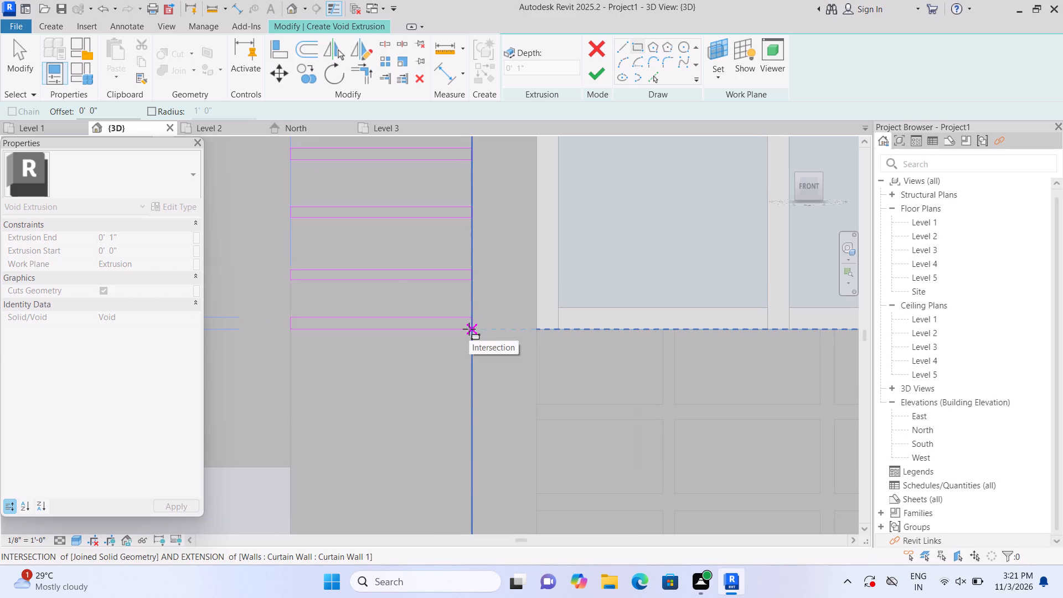
key(Escape)
Sketch two more thin rectangles about 1'-9" wide down the left leg, the lower one starting level with the adjoining pale panel's top edge.
scroll(451, 366, down, 4)
middle_drag(434, 404, 400, 281)
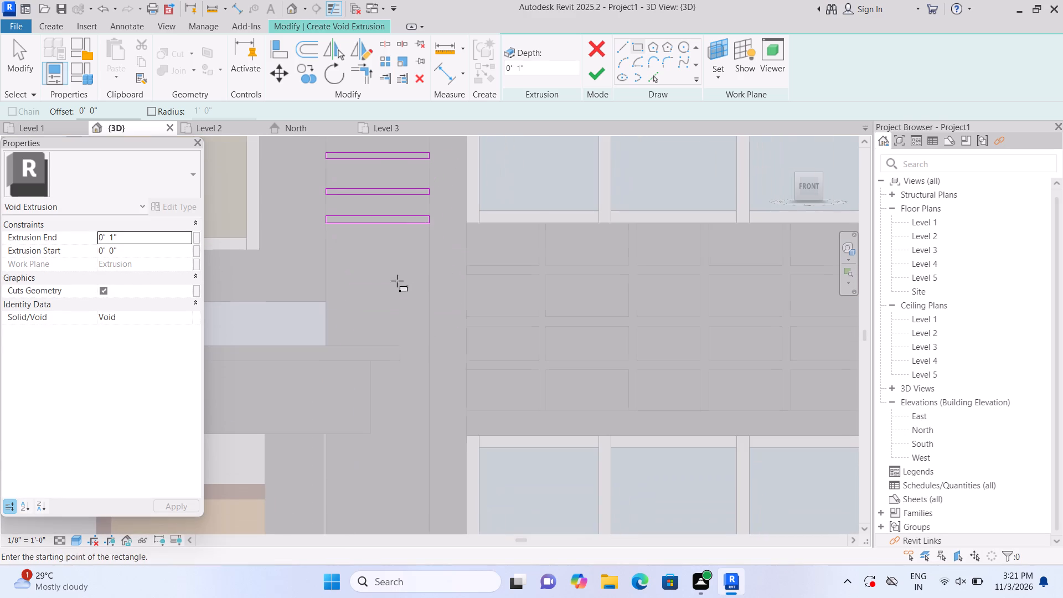
click(328, 257)
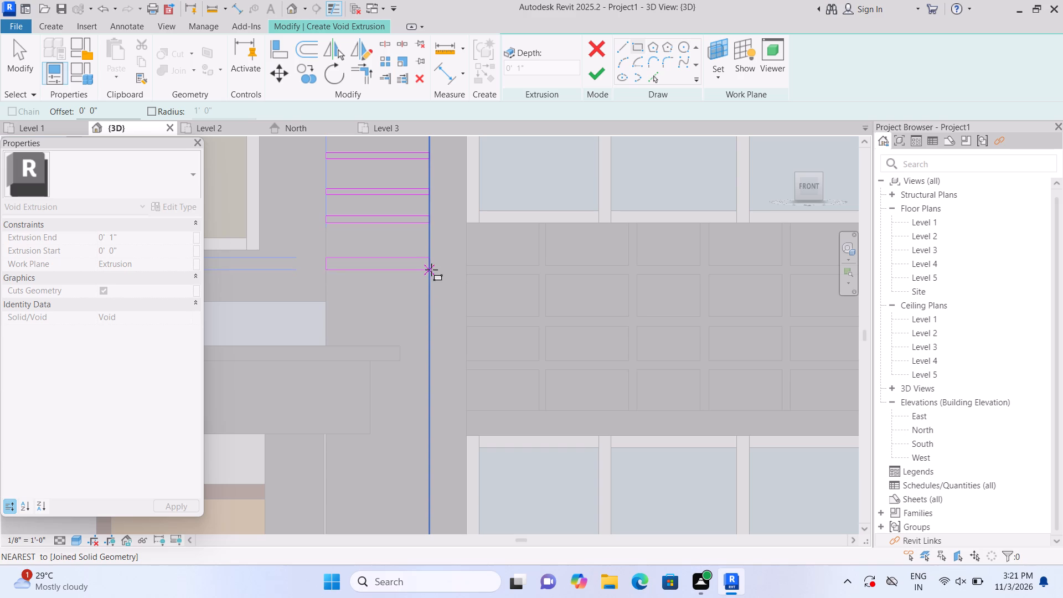
click(432, 266)
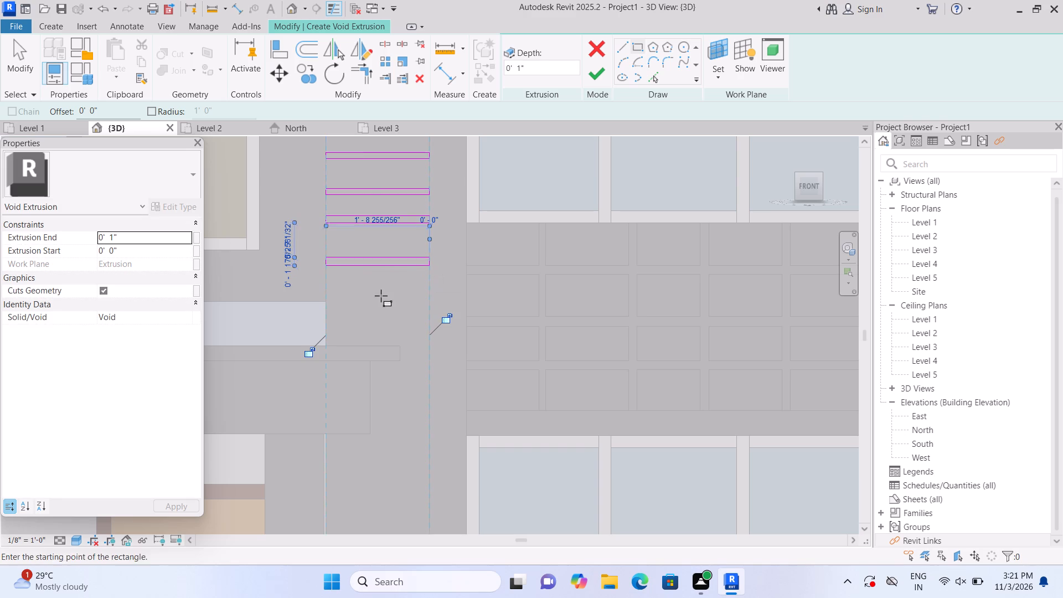
key(Escape)
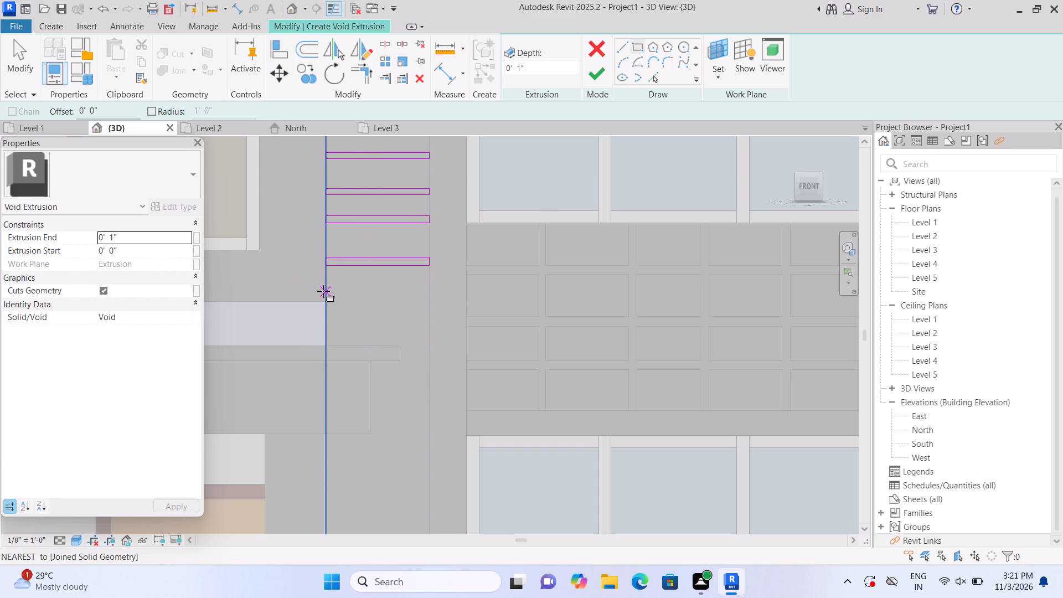
click(328, 302)
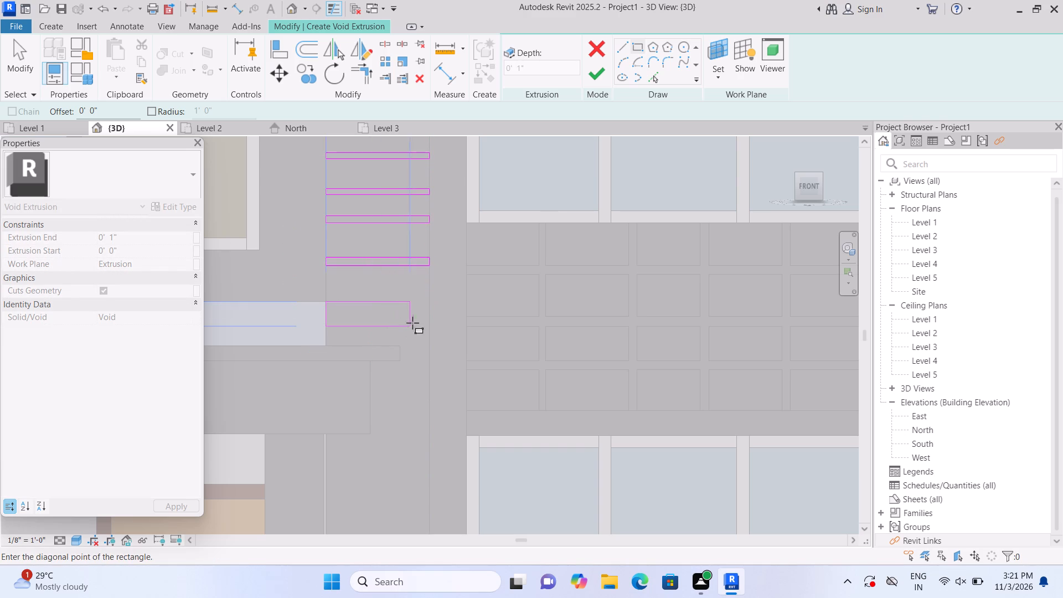
click(427, 308)
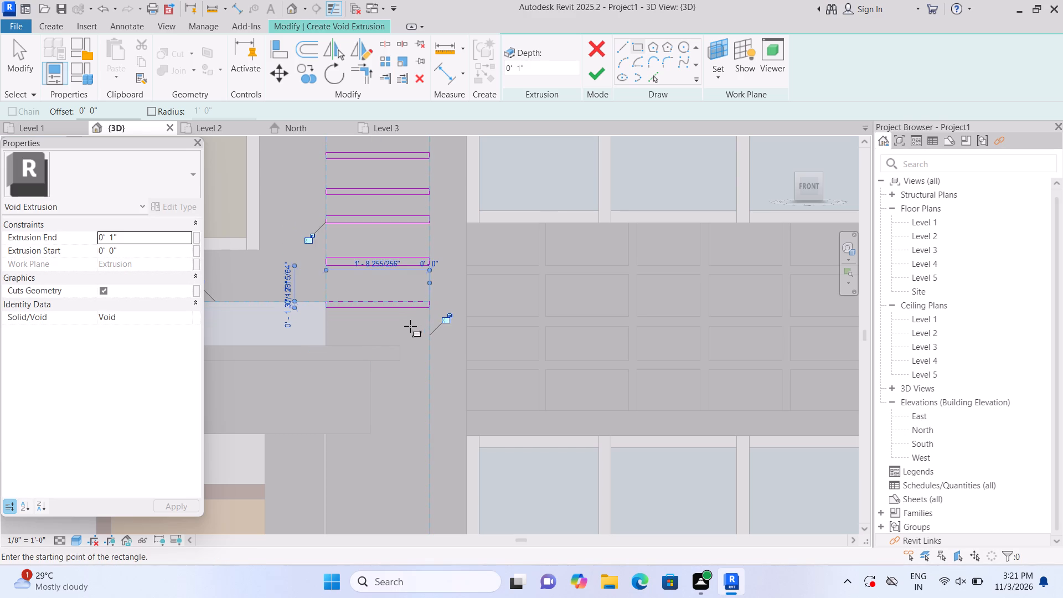
key(Escape)
Sketch two shorter thin rectangles reaching the left leg's window-side edge at the ledge: one about 6" wide, and one about 1'-0" wide just below.
middle_drag(407, 325, 338, 268)
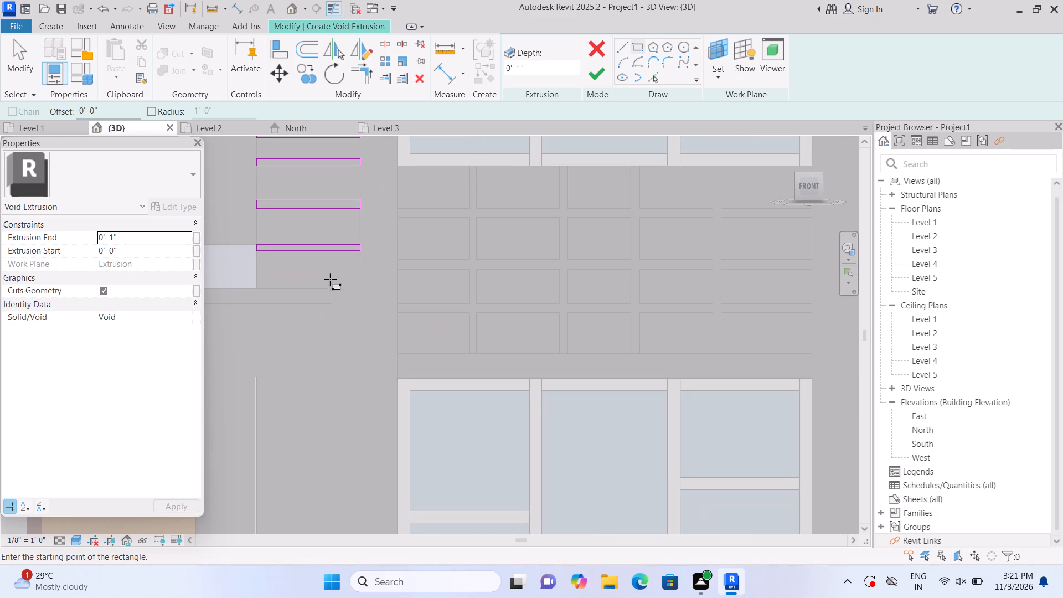
click(326, 285)
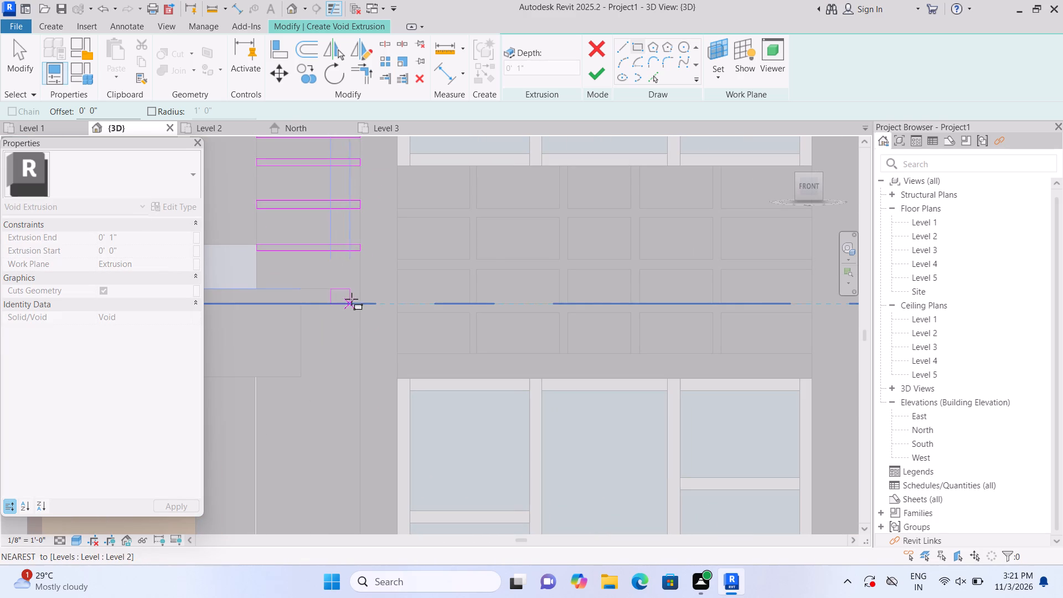
click(363, 295)
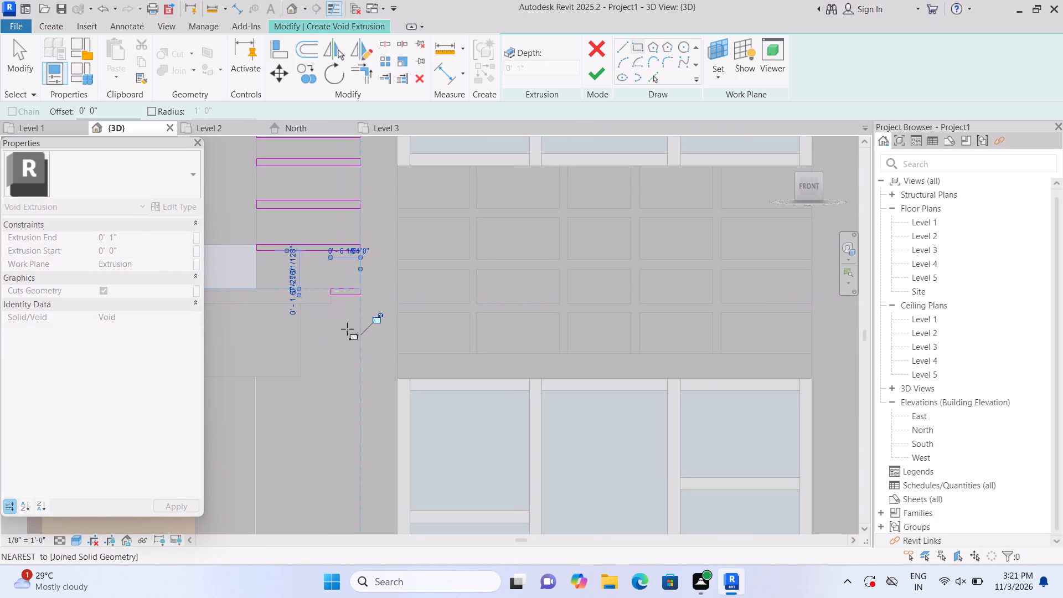
middle_drag(359, 331, 381, 264)
key(Escape)
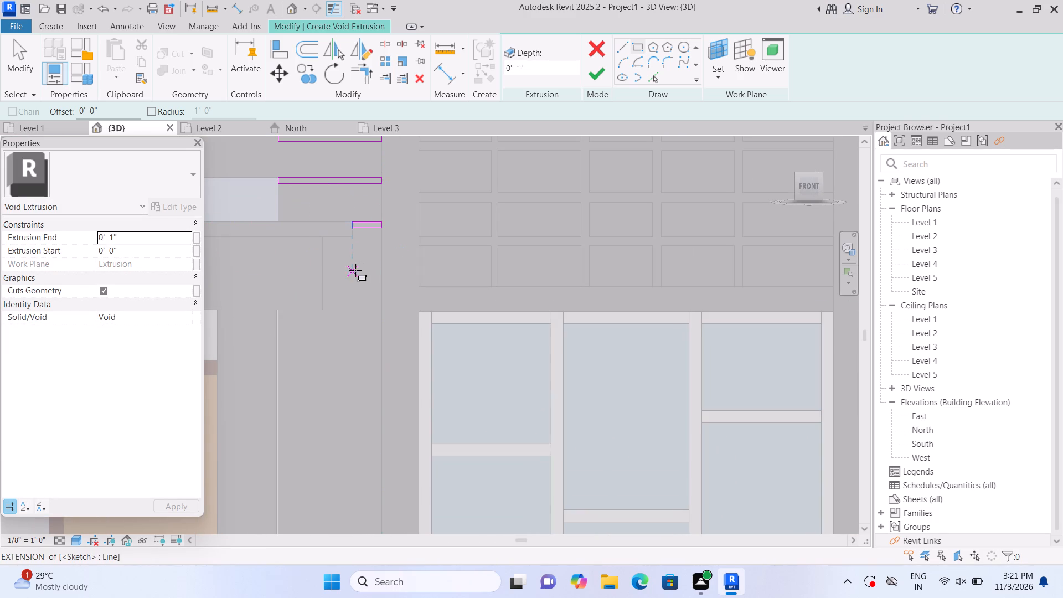
click(326, 236)
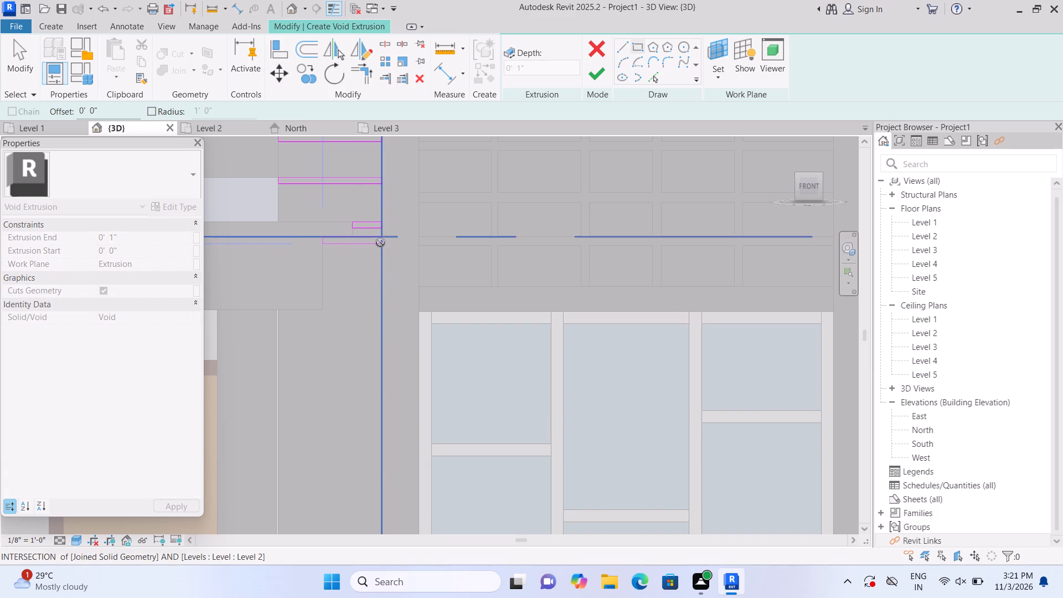
scroll(381, 248, up, 6)
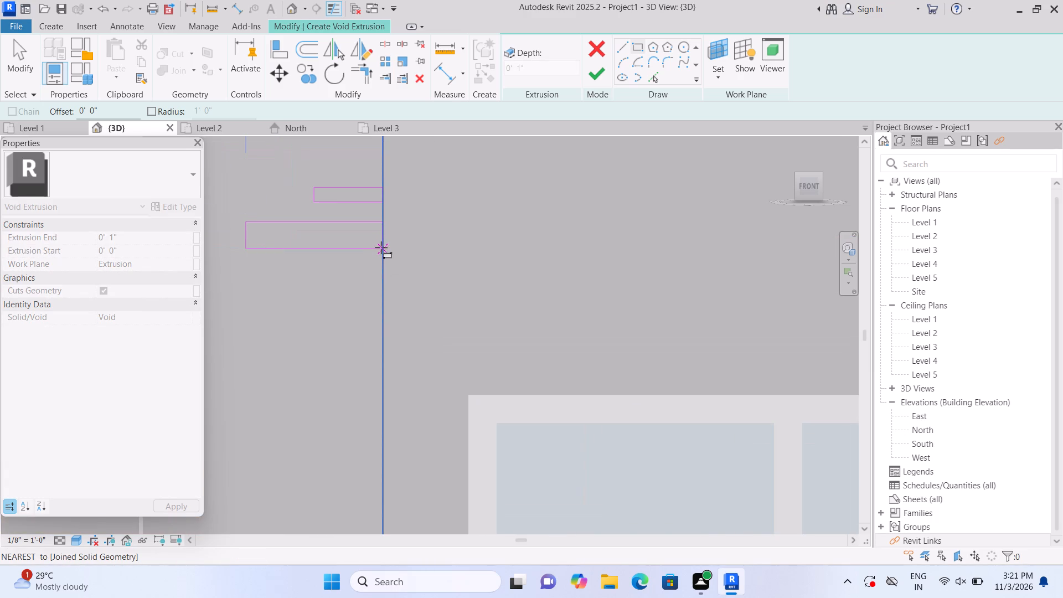
click(381, 233)
key(Escape)
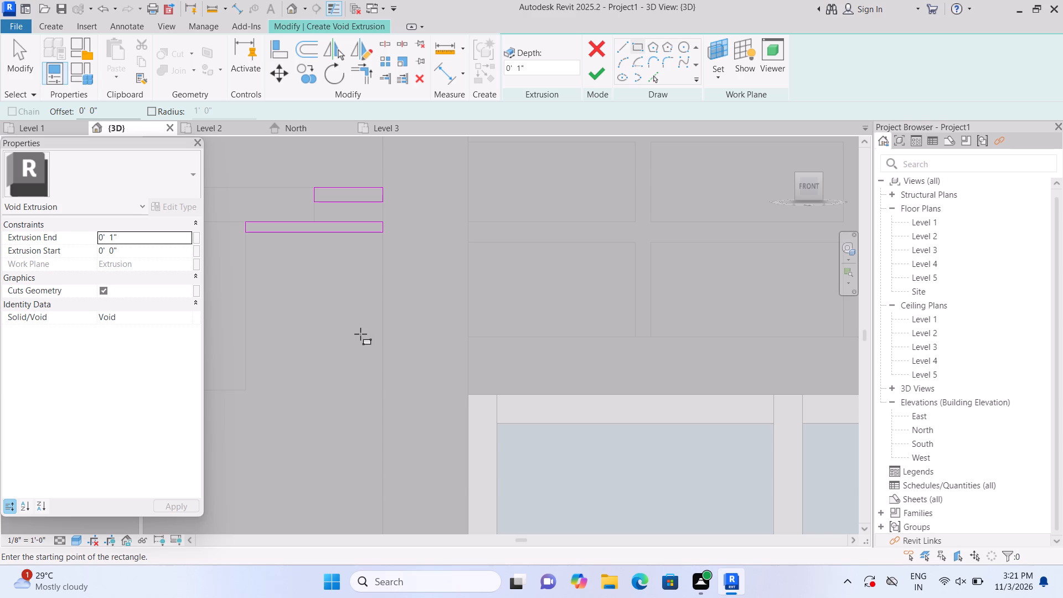
Sketch another thin rectangle about 1'-0" wide below the last one, spanning from the projecting wall's edge to the left leg's window-side edge.
middle_drag(335, 372, 350, 267)
scroll(355, 305, down, 5)
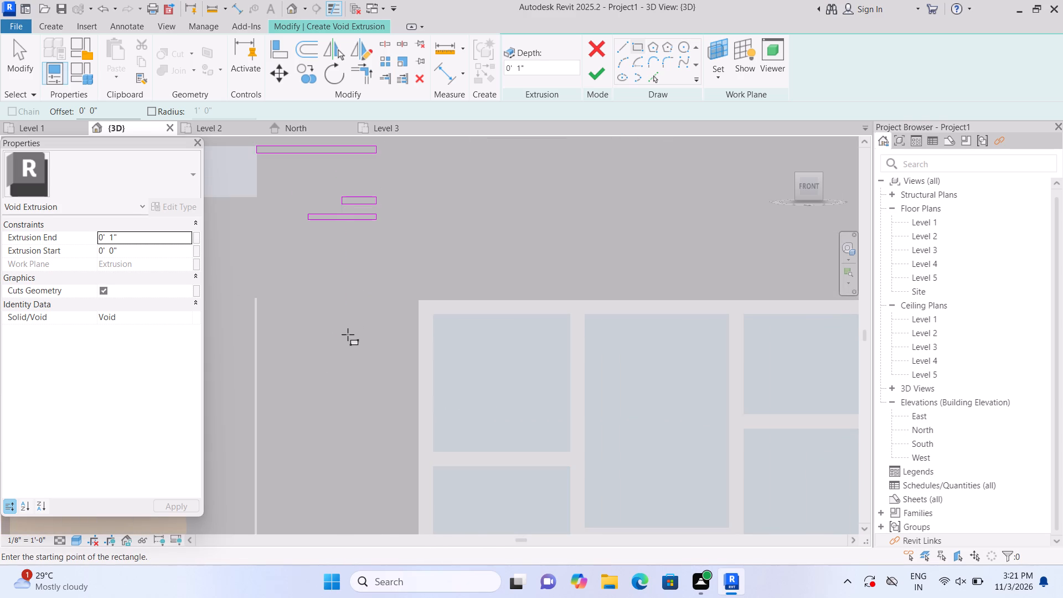
scroll(338, 359, down, 4)
middle_drag(338, 396, 375, 317)
scroll(343, 244, up, 1)
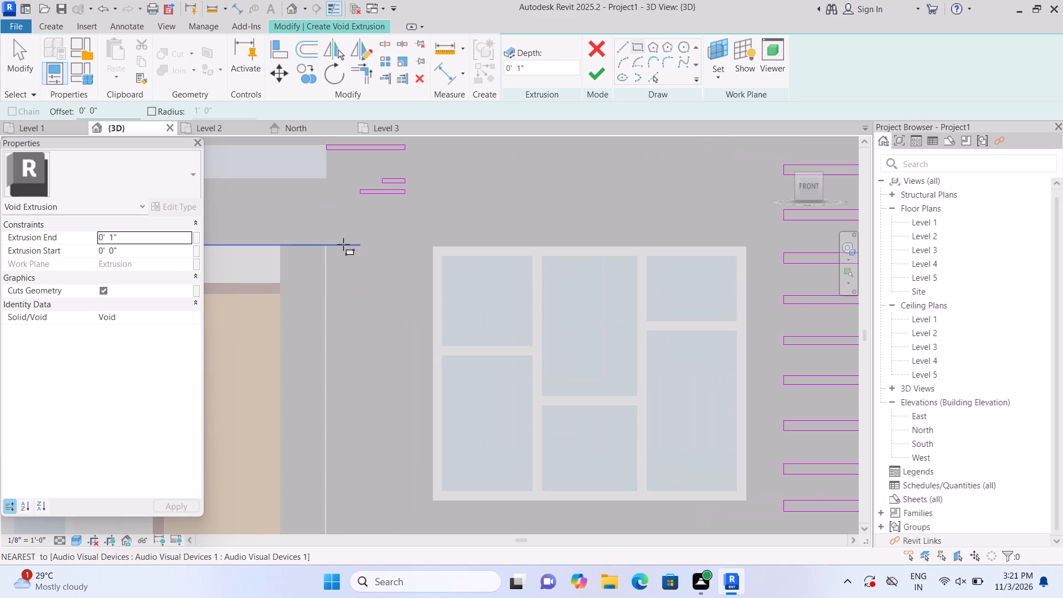
scroll(344, 244, up, 5)
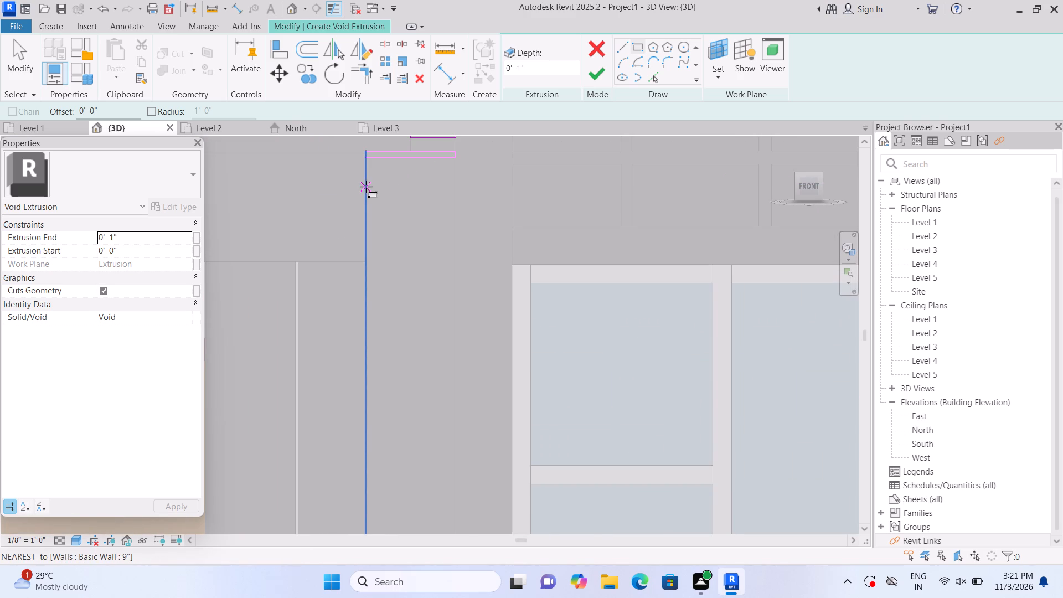
double_click(366, 188)
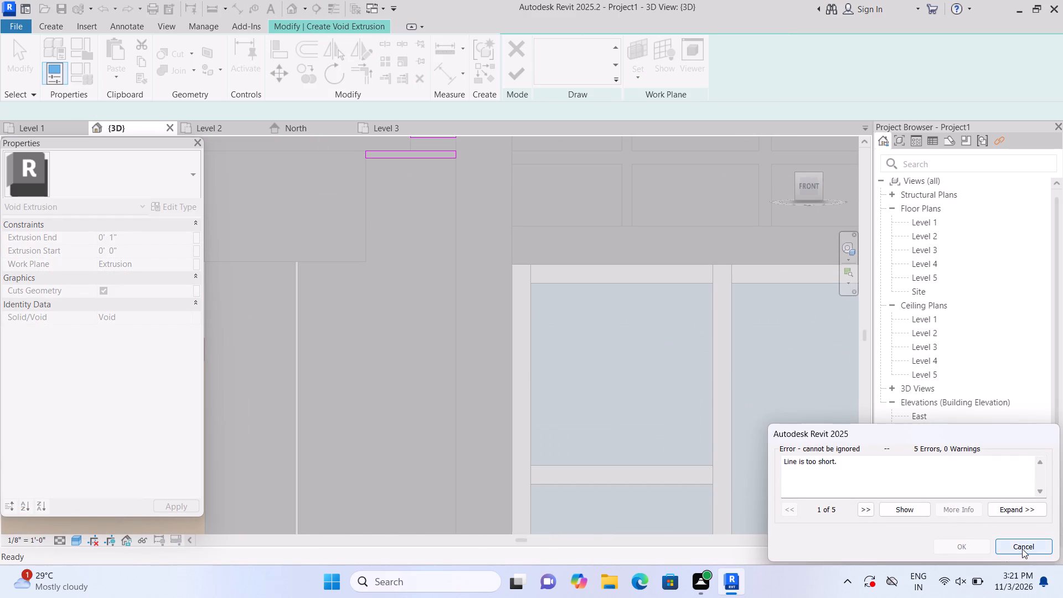
click(1022, 549)
click(551, 48)
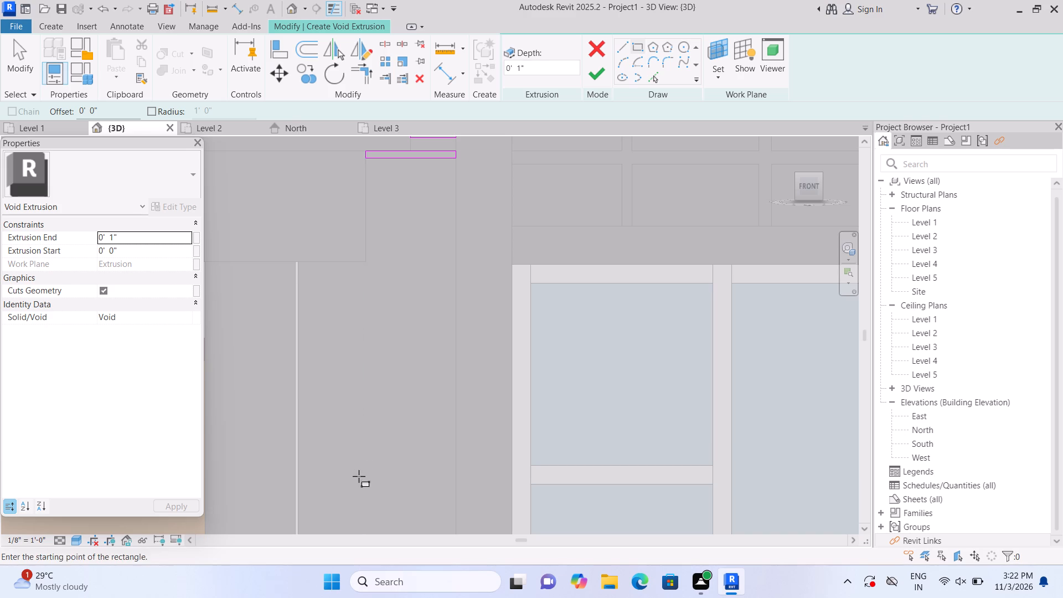
click(368, 188)
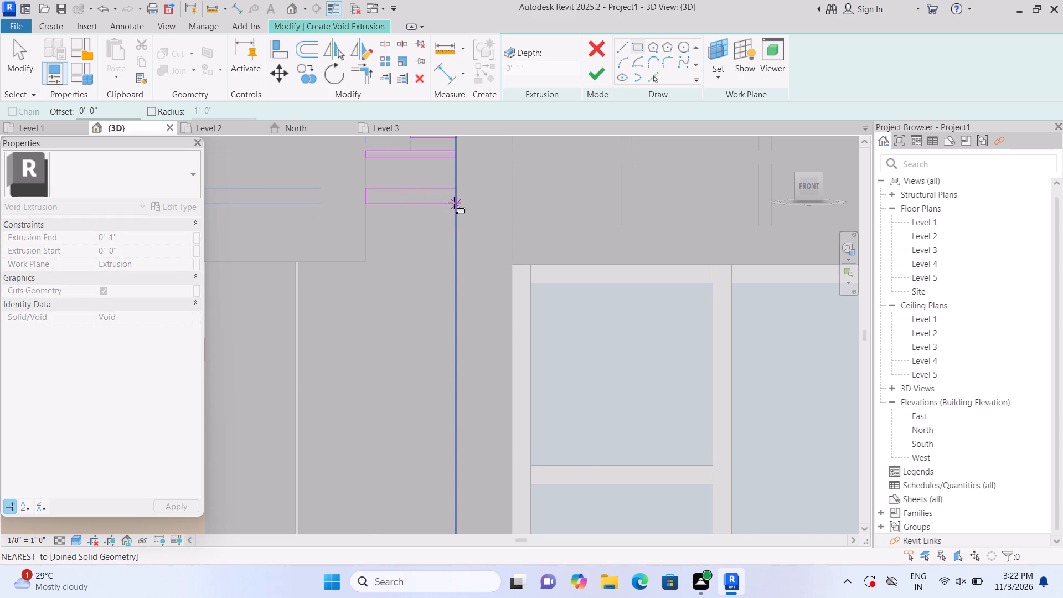
scroll(453, 195, up, 4)
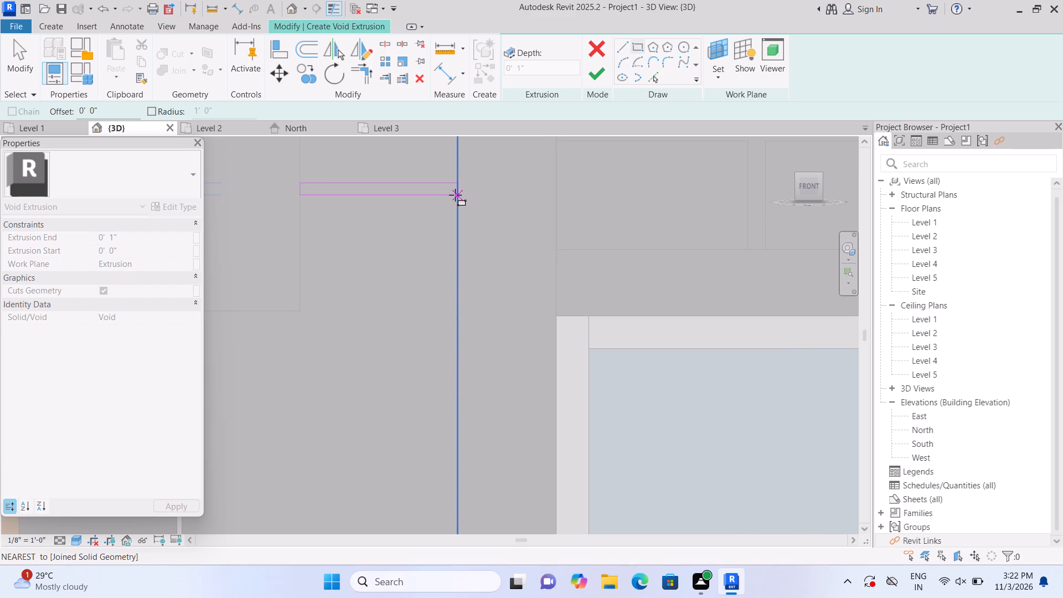
click(455, 193)
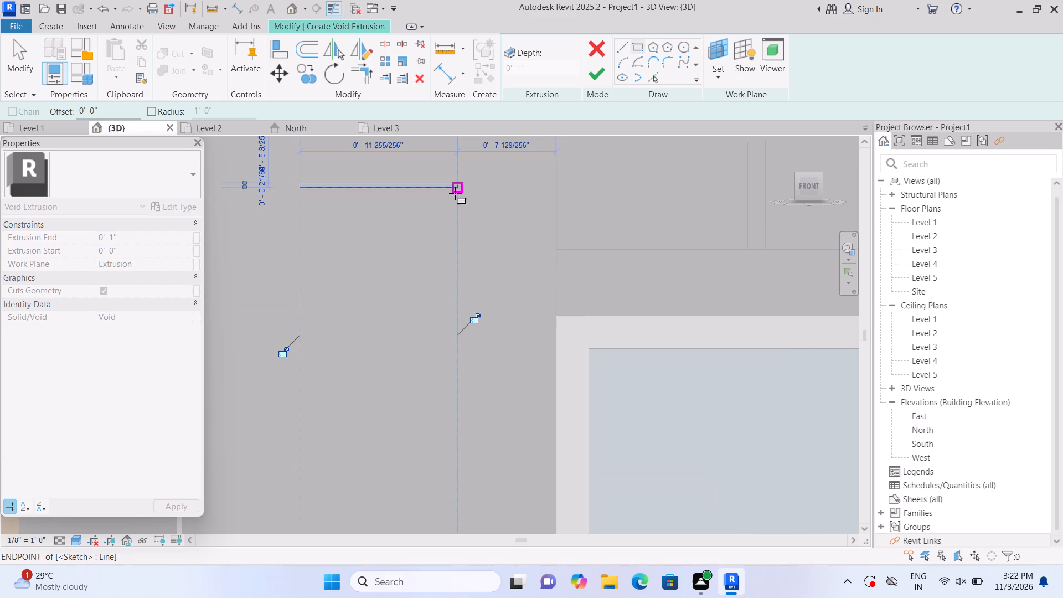
key(Escape)
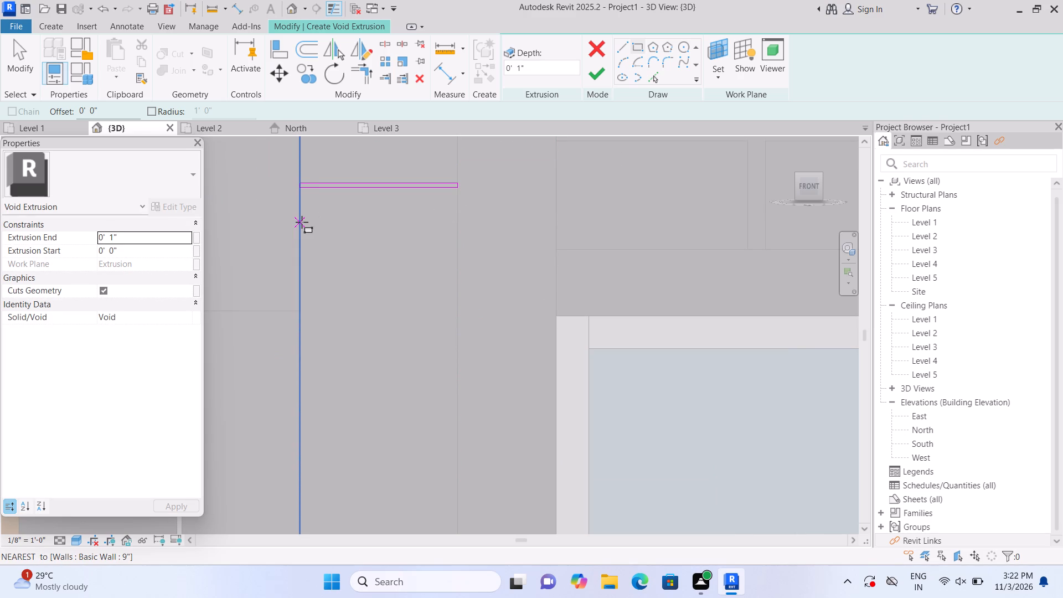
Sketch two more thin rectangles about 1'-0" wide, evenly spaced down the left leg between the projecting wall's edge and the window-side edge.
click(302, 222)
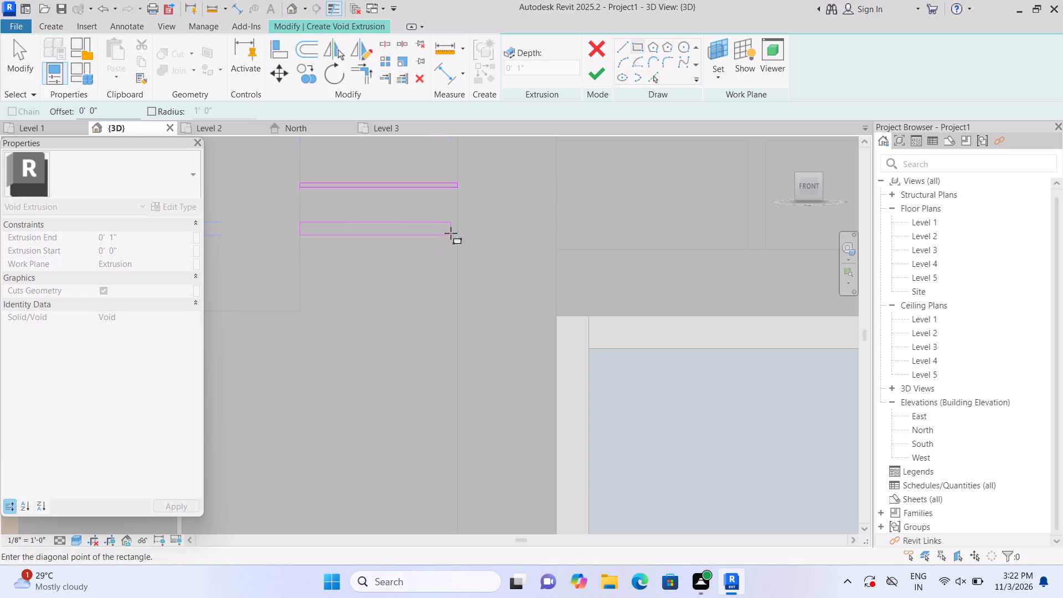
double_click(457, 229)
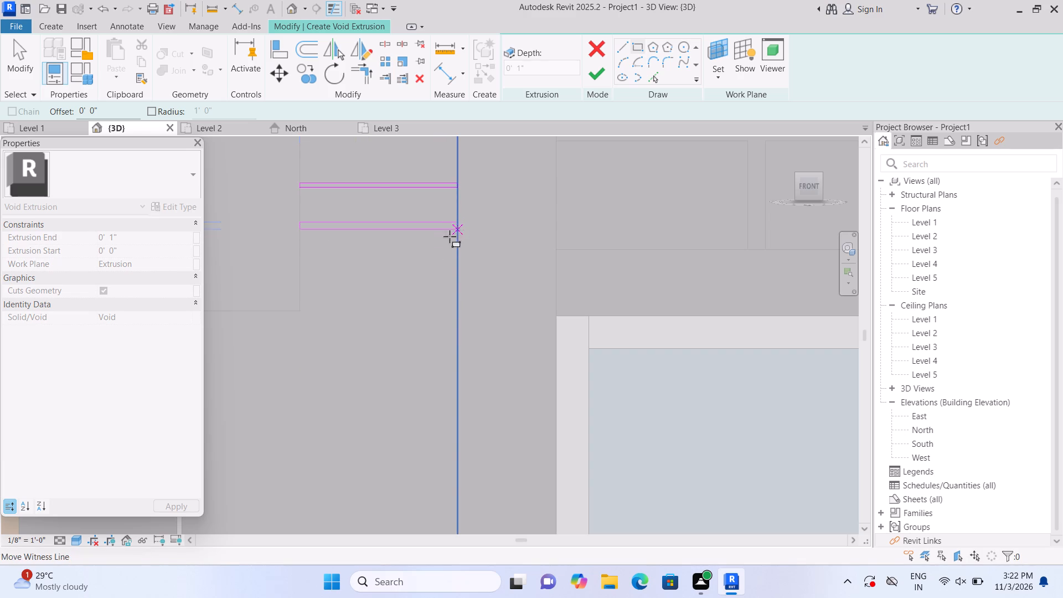
key(Escape)
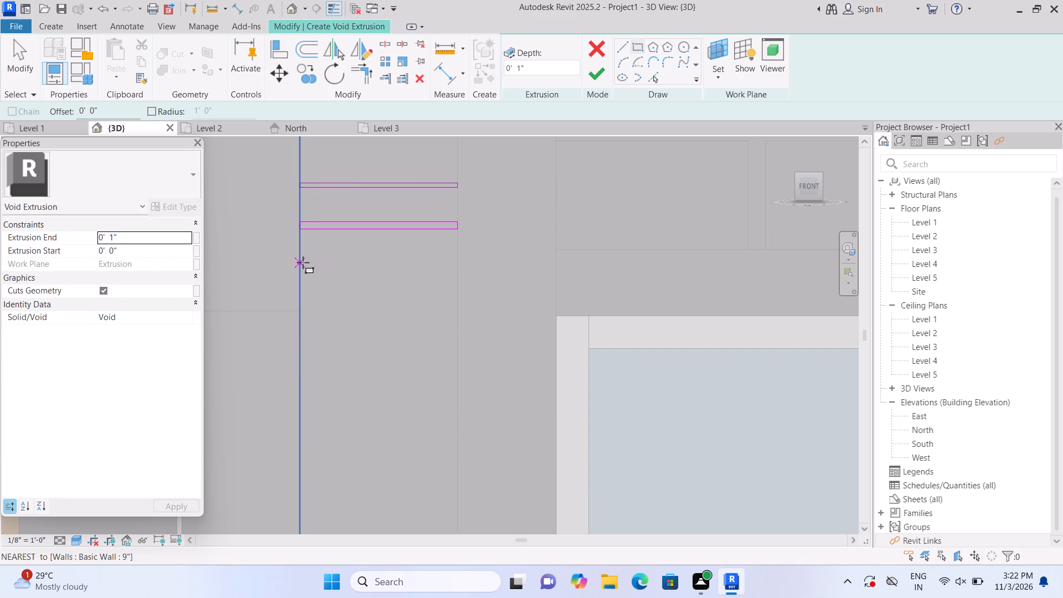
click(303, 262)
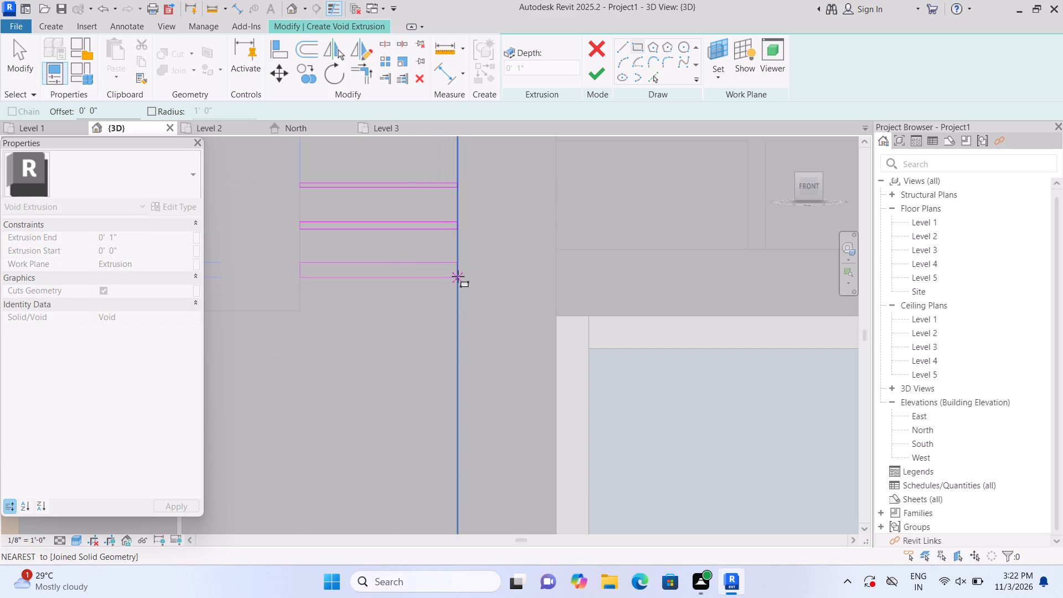
click(457, 270)
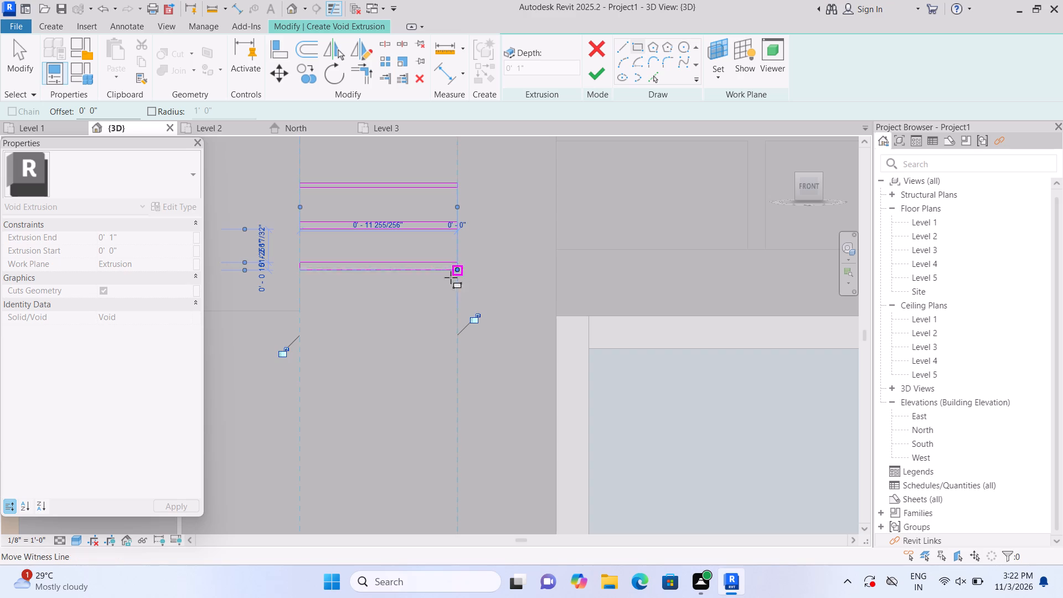
key(Escape)
Sketch a thin rectangle about 1'-0" wide from the projecting wall's bottom corner, its lower side level with the lower window's top edge.
scroll(312, 308, down, 2)
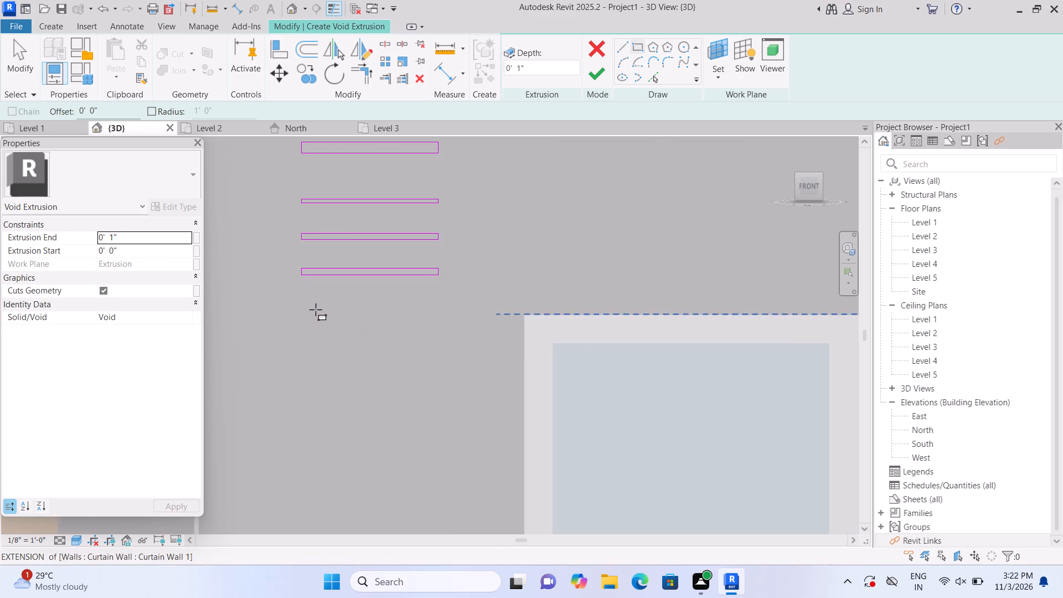
middle_drag(316, 336, 367, 310)
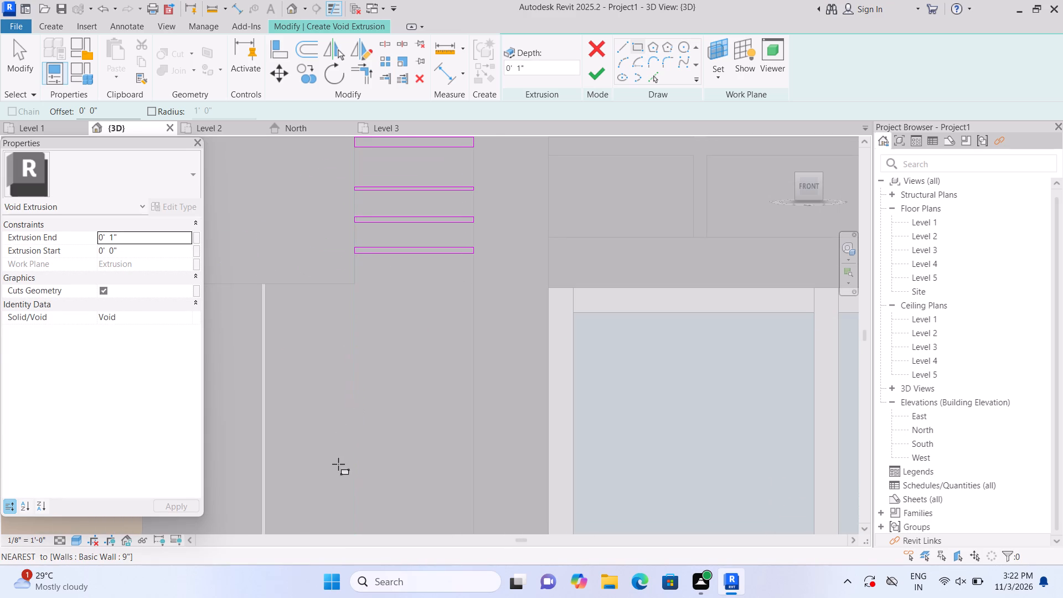
click(358, 283)
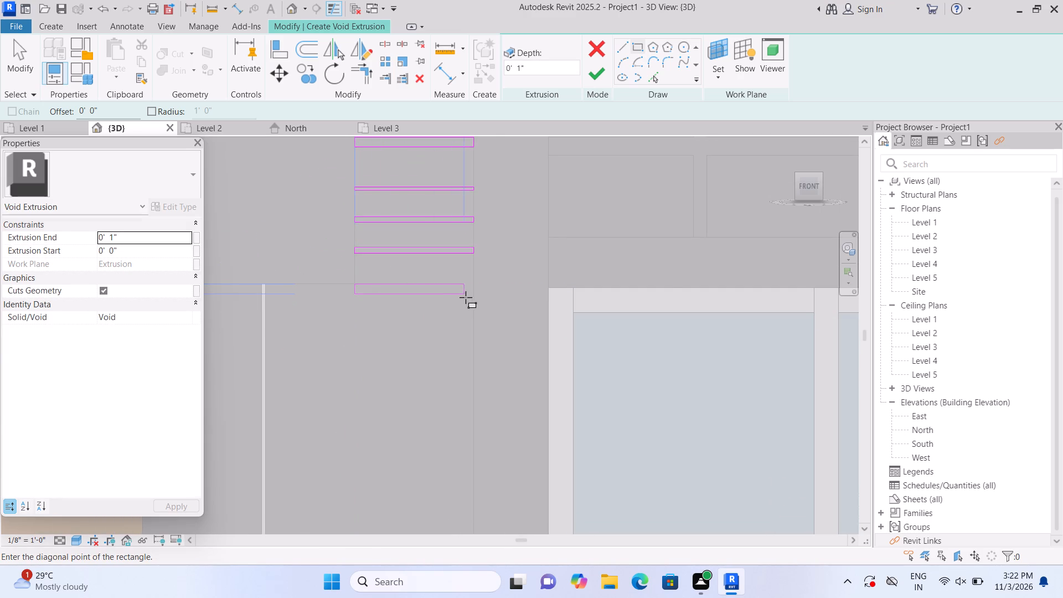
scroll(474, 298, up, 4)
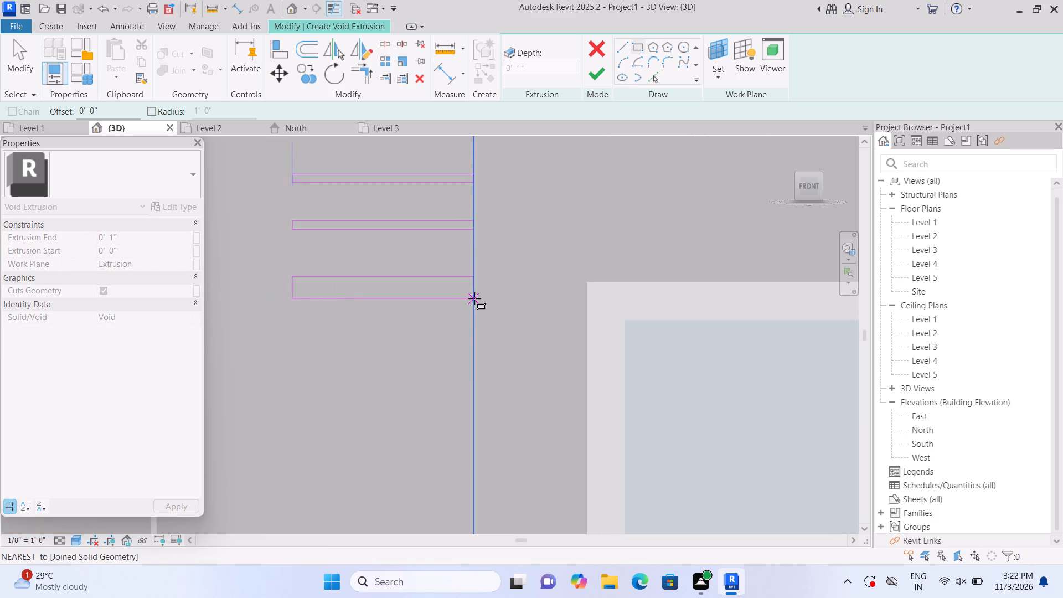
scroll(474, 298, up, 3)
click(471, 269)
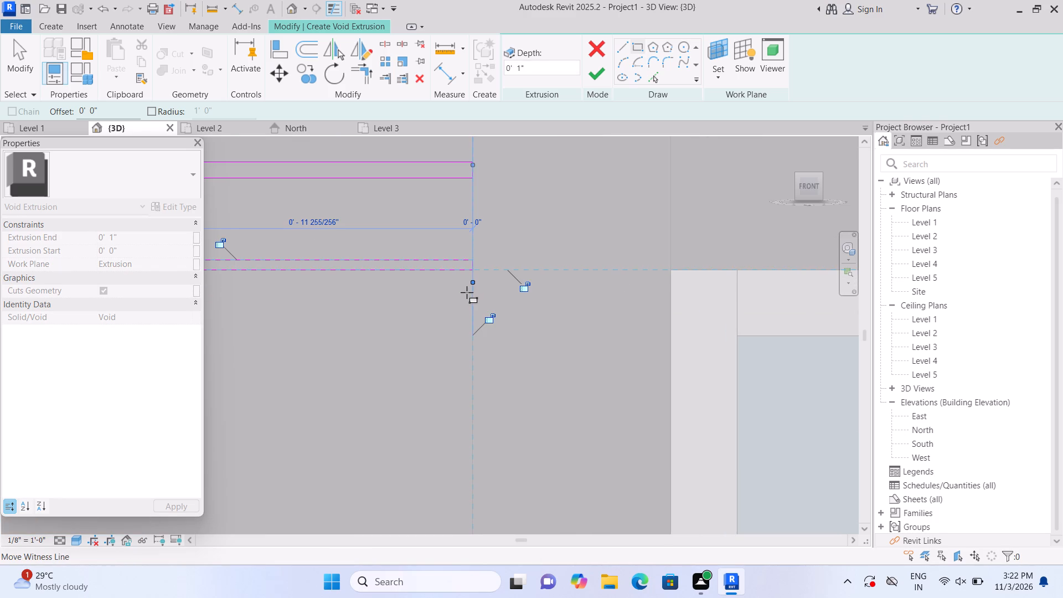
key(Escape)
Sketch two thin rectangles about 1'-9" wide across the left leg's full width, spaced just below the level of the lower window's top.
scroll(464, 291, down, 9)
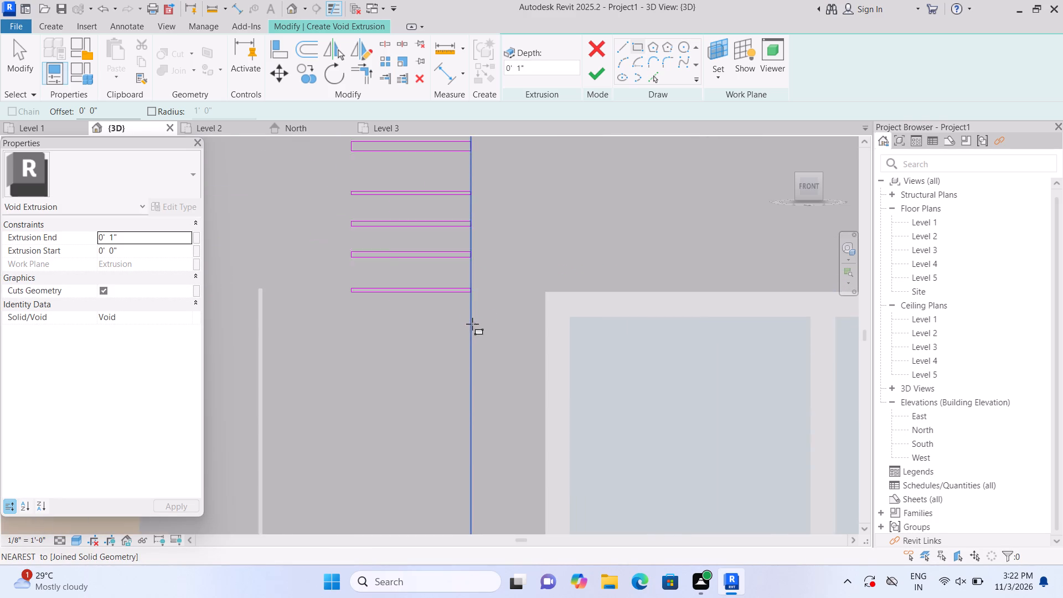
scroll(472, 324, down, 2)
middle_drag(405, 421, 415, 312)
scroll(414, 332, down, 7)
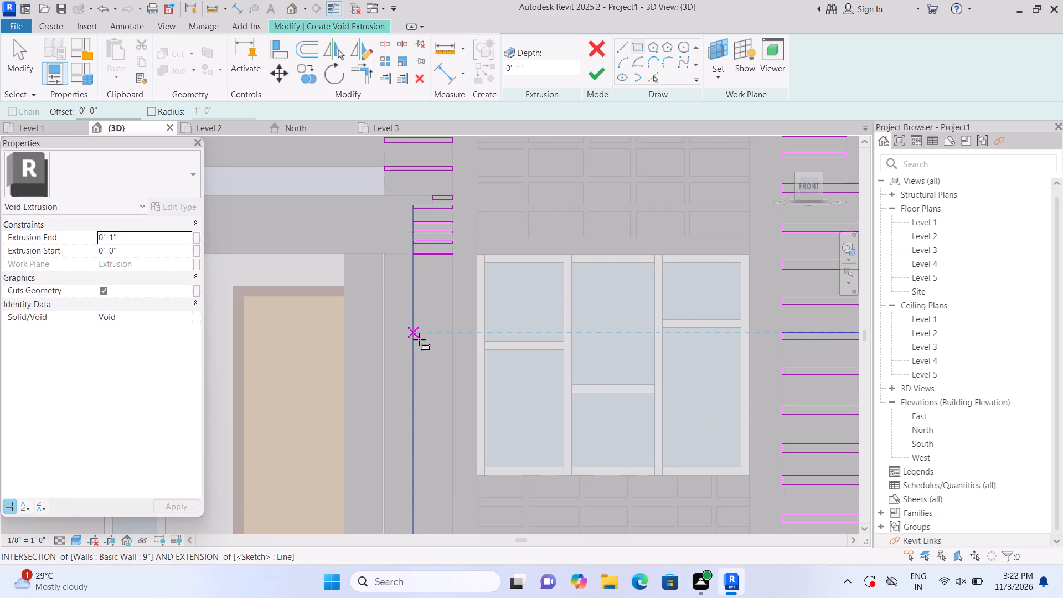
scroll(419, 339, down, 1)
scroll(424, 365, up, 5)
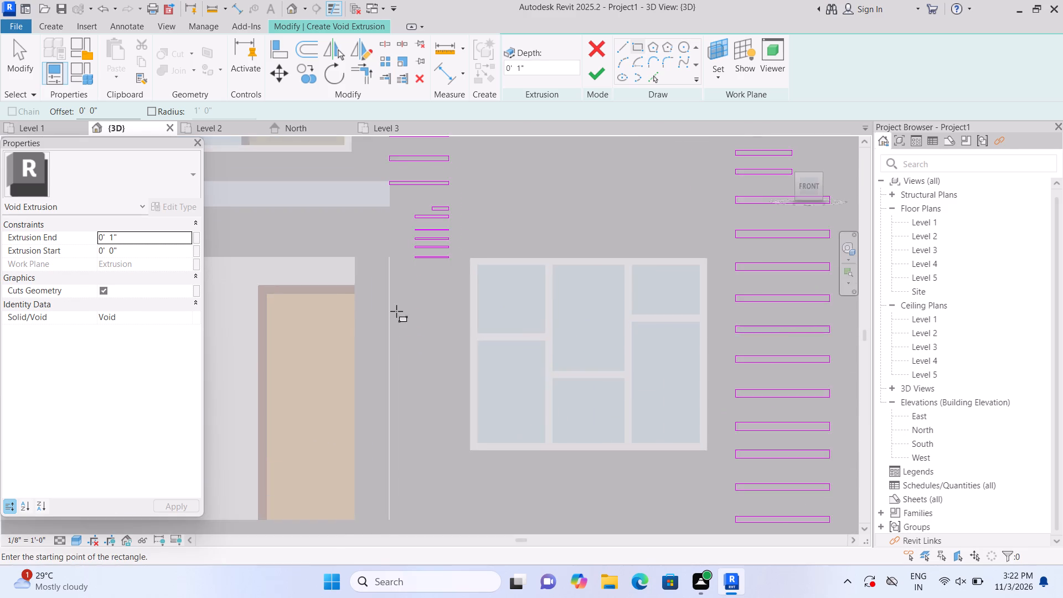
scroll(396, 311, up, 3)
scroll(389, 243, up, 1)
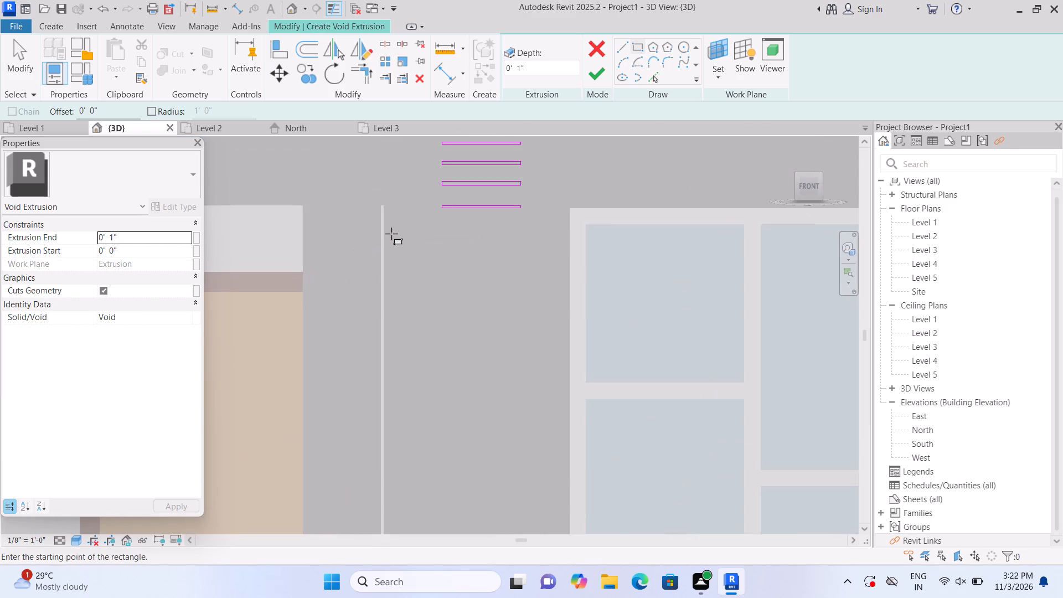
scroll(393, 226, up, 2)
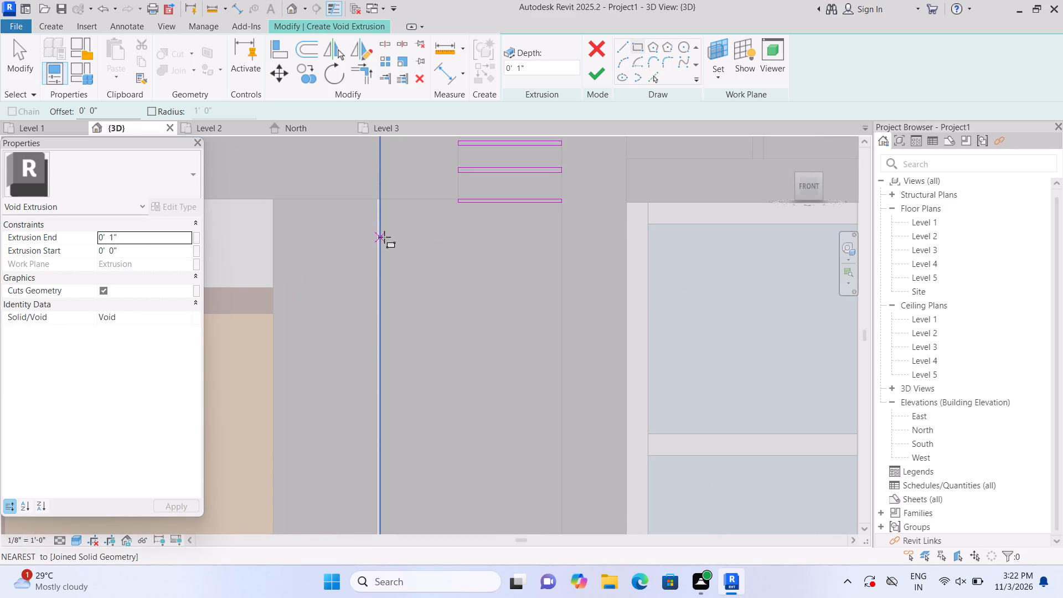
click(384, 237)
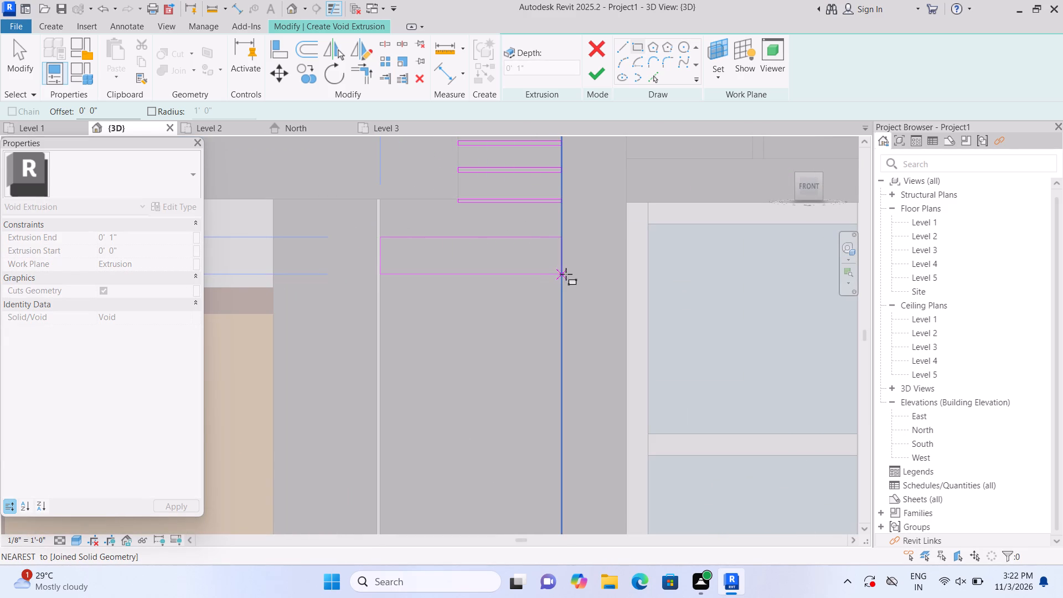
click(559, 245)
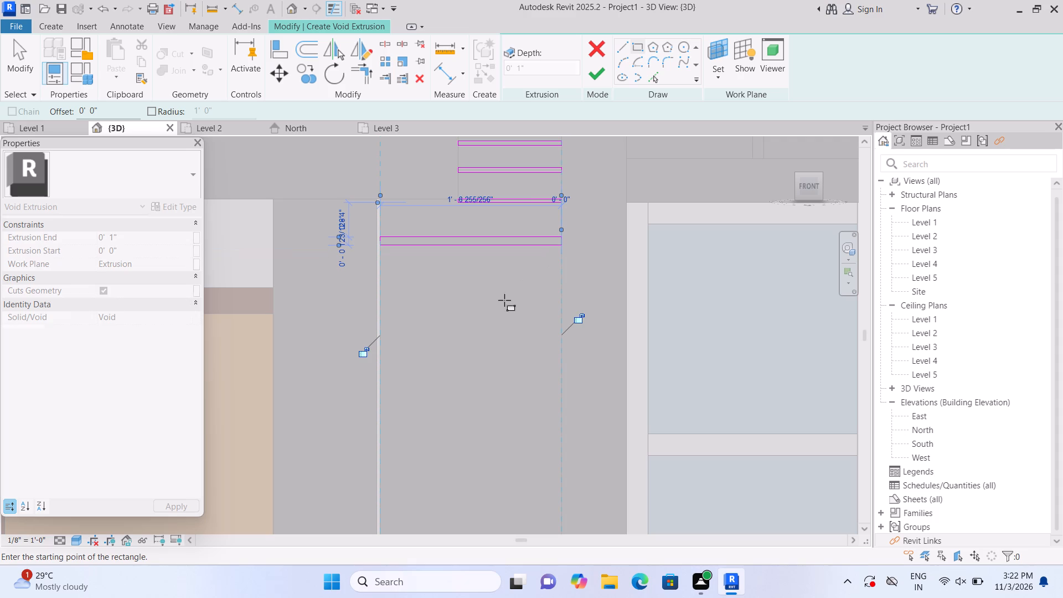
key(Escape)
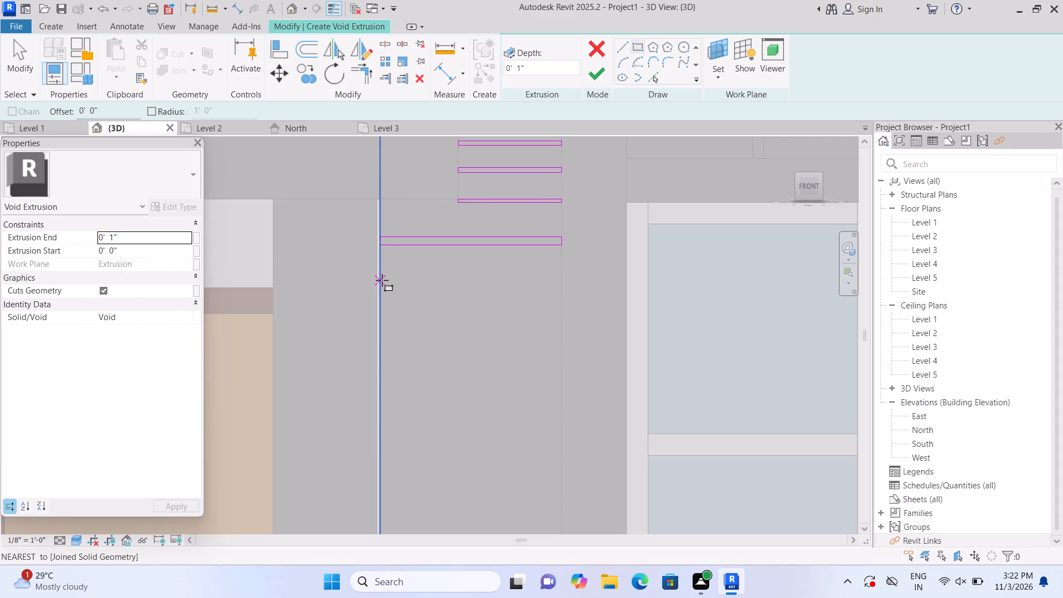
click(382, 280)
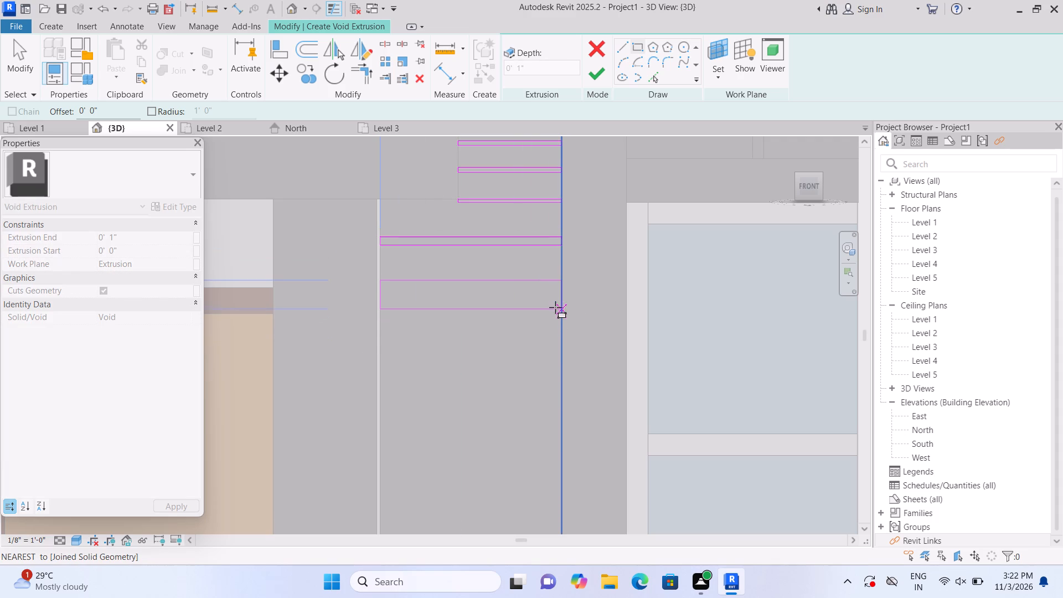
click(559, 288)
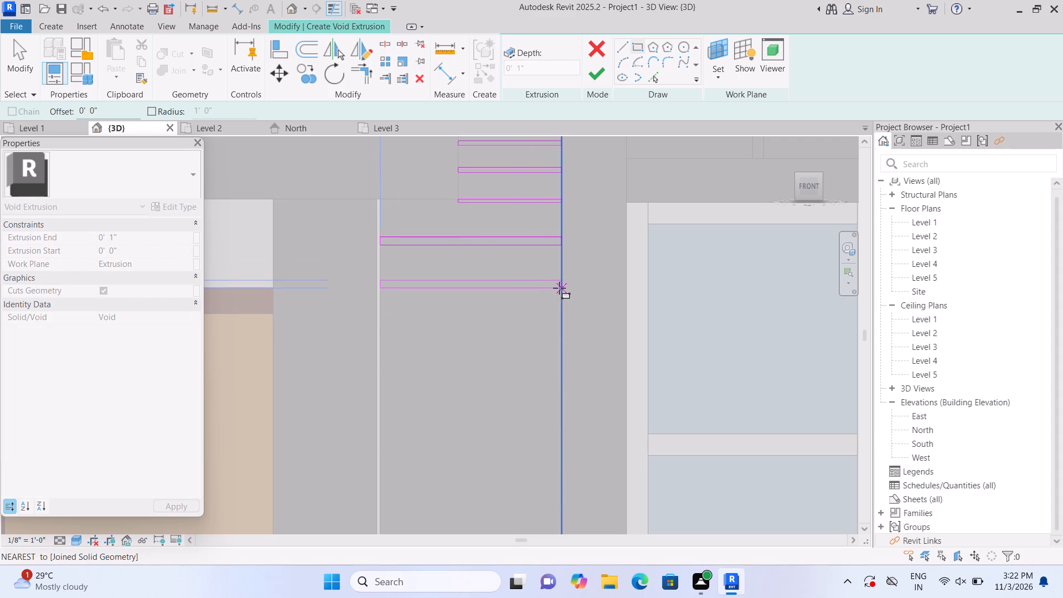
key(Escape)
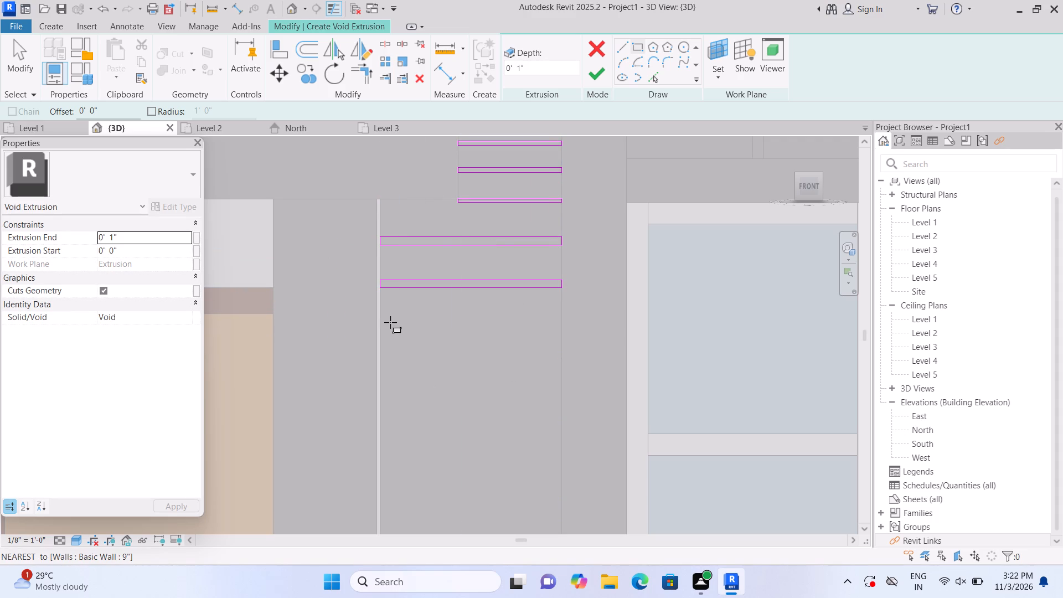
Sketch a third thin rectangle about 1'-9" wide across the left leg, keeping the same spacing below the previous two.
double_click(381, 322)
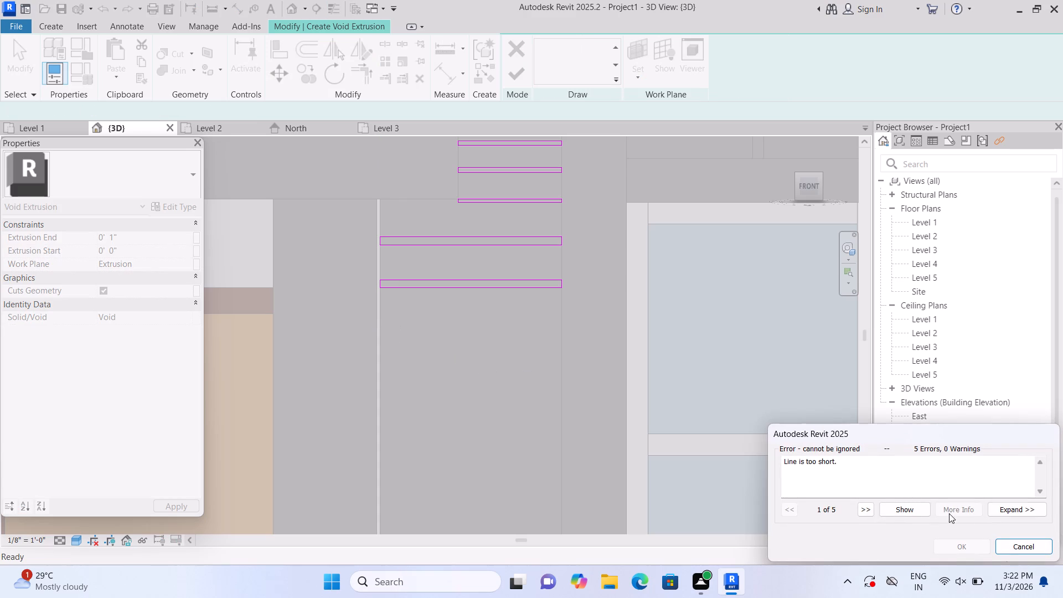
click(1003, 547)
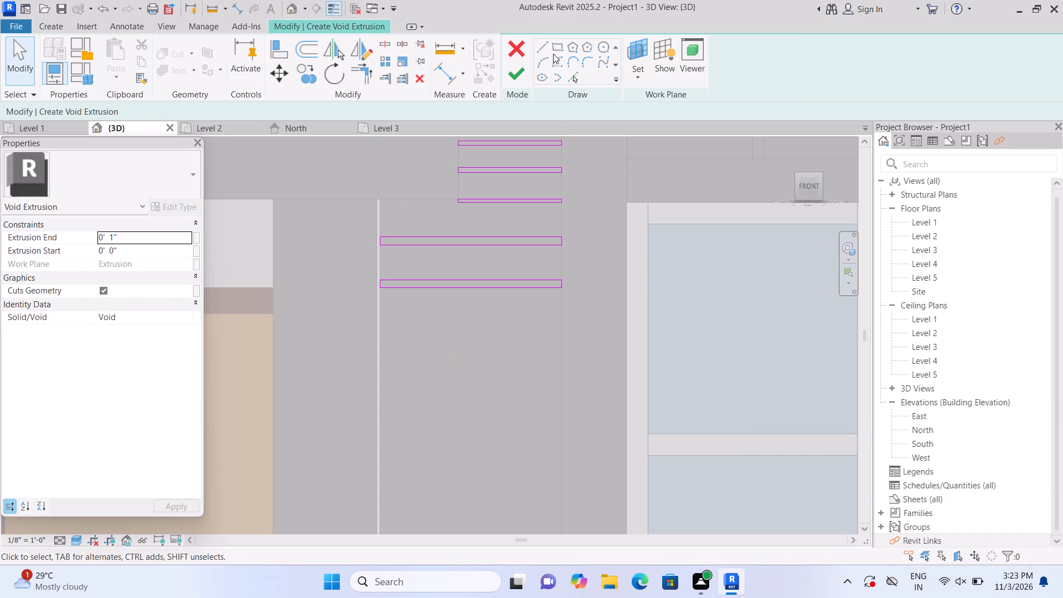
click(553, 45)
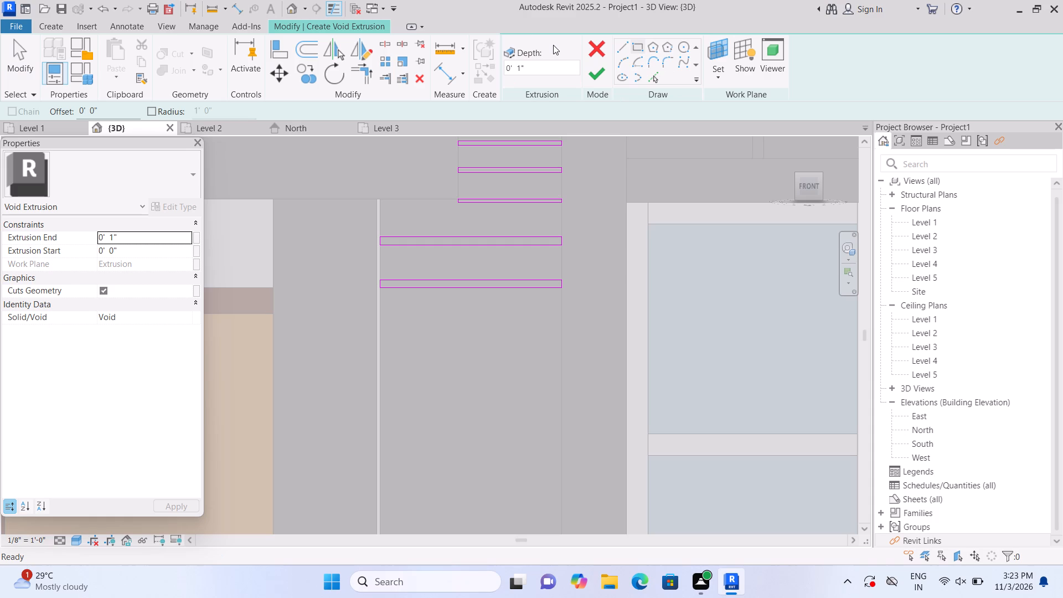
click(638, 43)
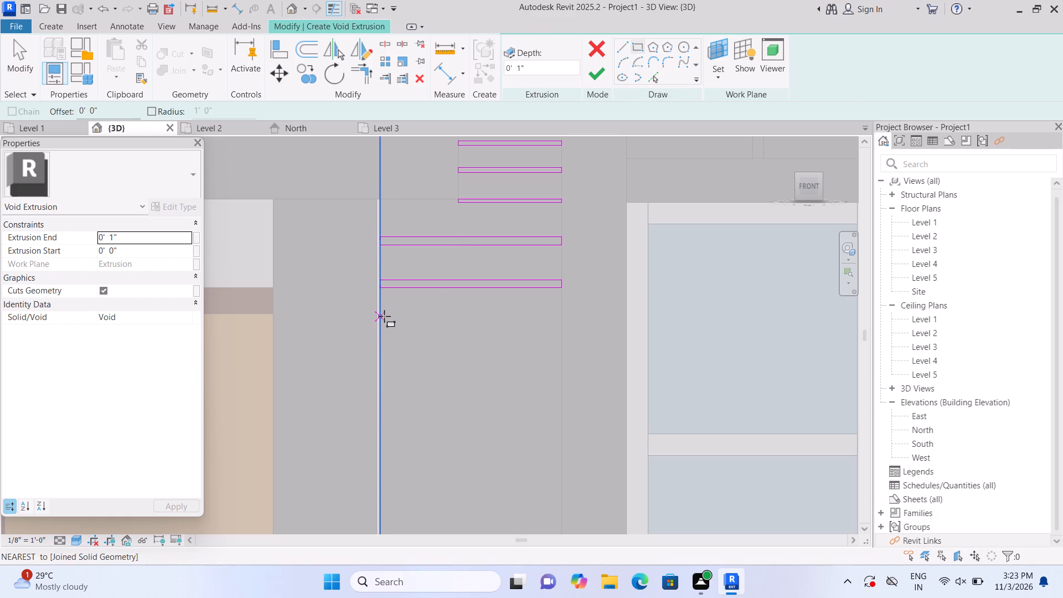
click(384, 322)
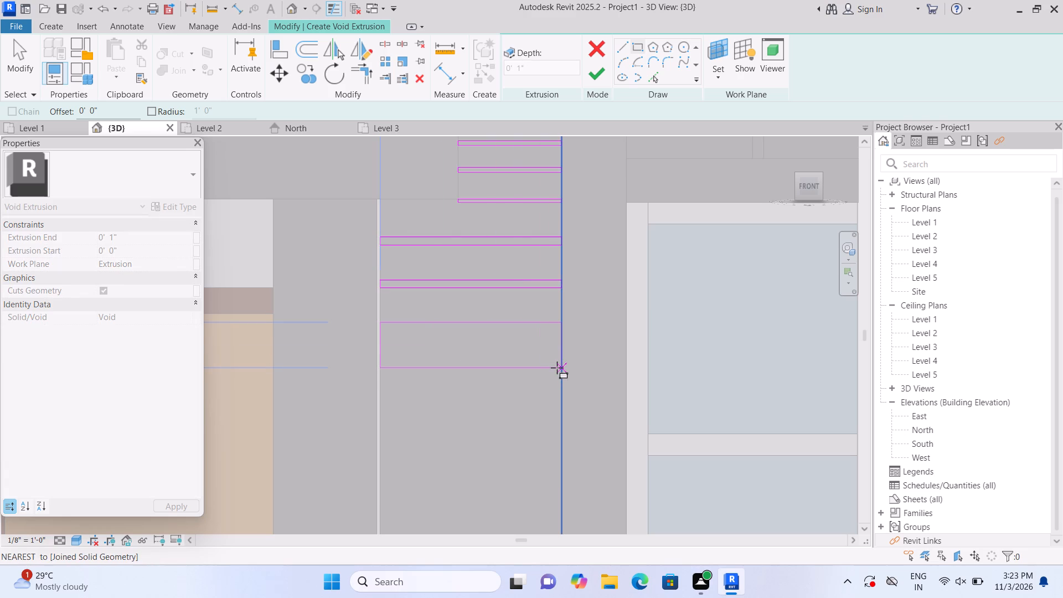
click(560, 330)
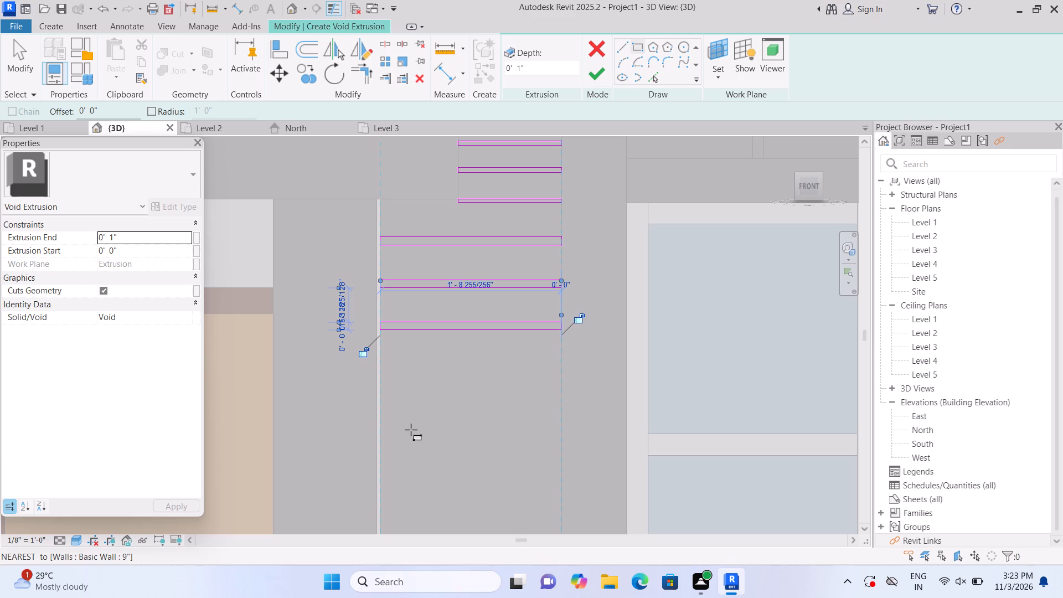
Sketch a fourth thin rectangle about 1'-9" wide across the left leg, beneath the third full-width one beside the lower window.
middle_drag(416, 424, 369, 287)
middle_drag(457, 382, 400, 261)
scroll(410, 281, down, 3)
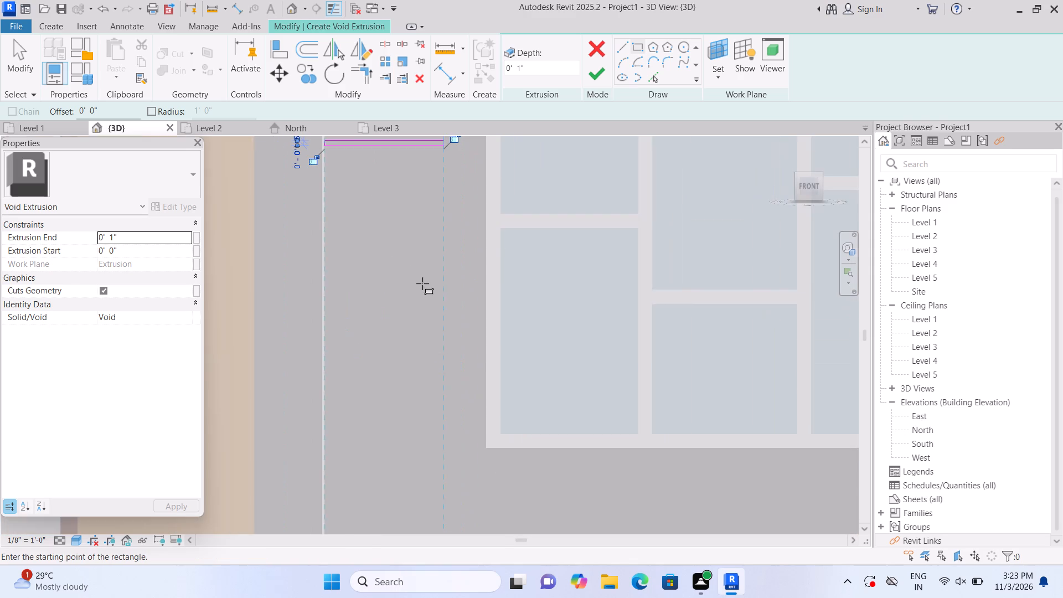
middle_drag(420, 264, 464, 335)
scroll(444, 290, up, 2)
middle_drag(422, 262, 425, 320)
key(Escape)
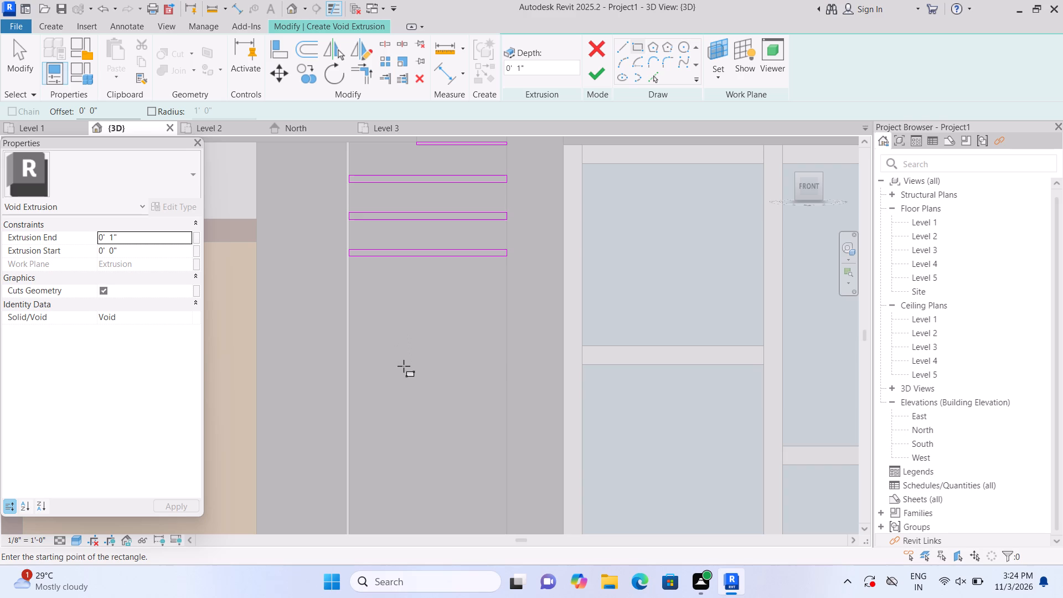
click(355, 292)
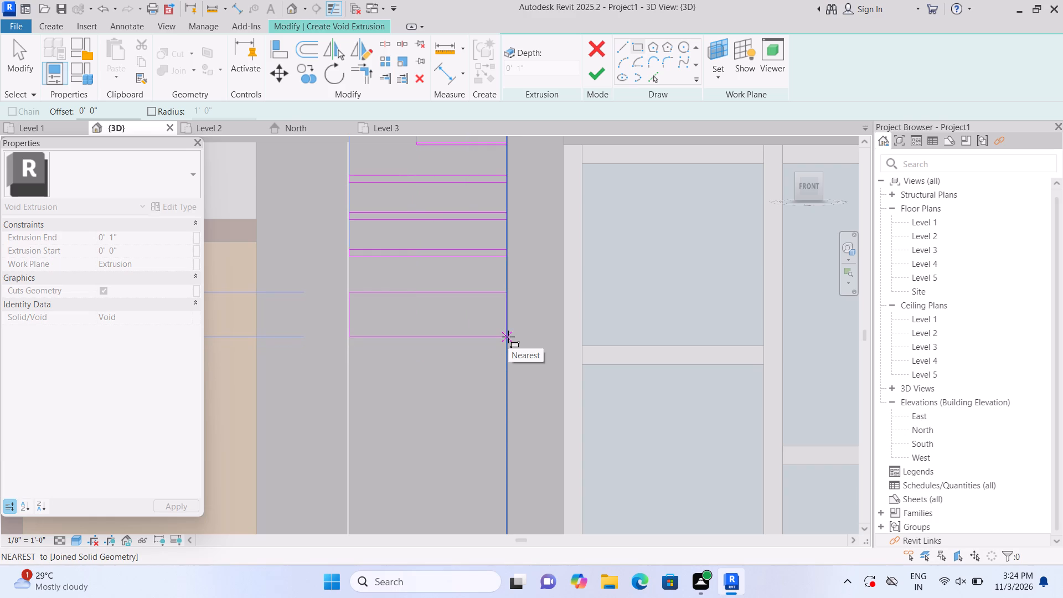
scroll(507, 346, up, 1)
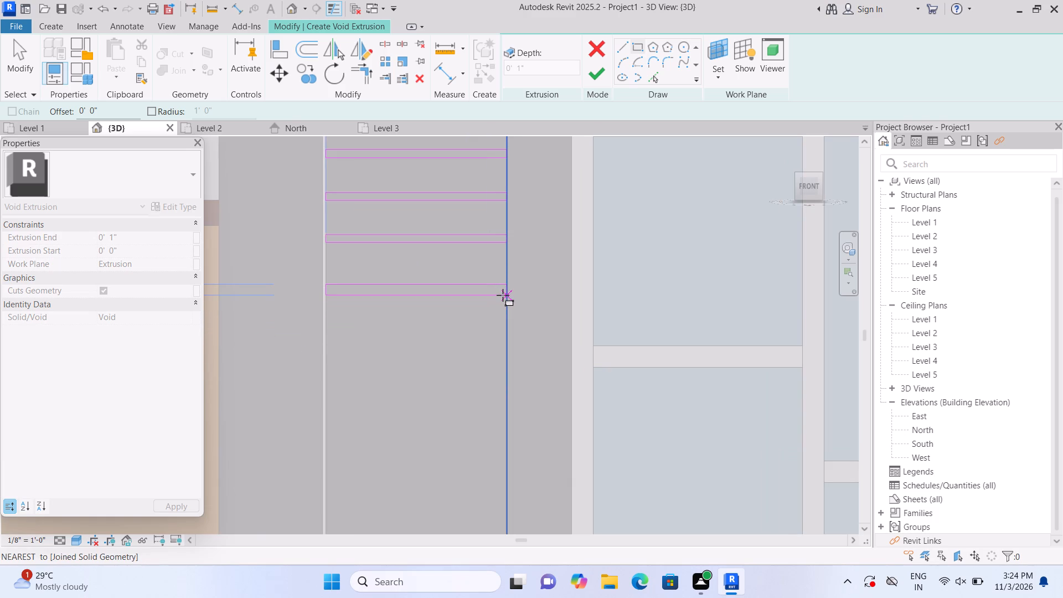
click(503, 295)
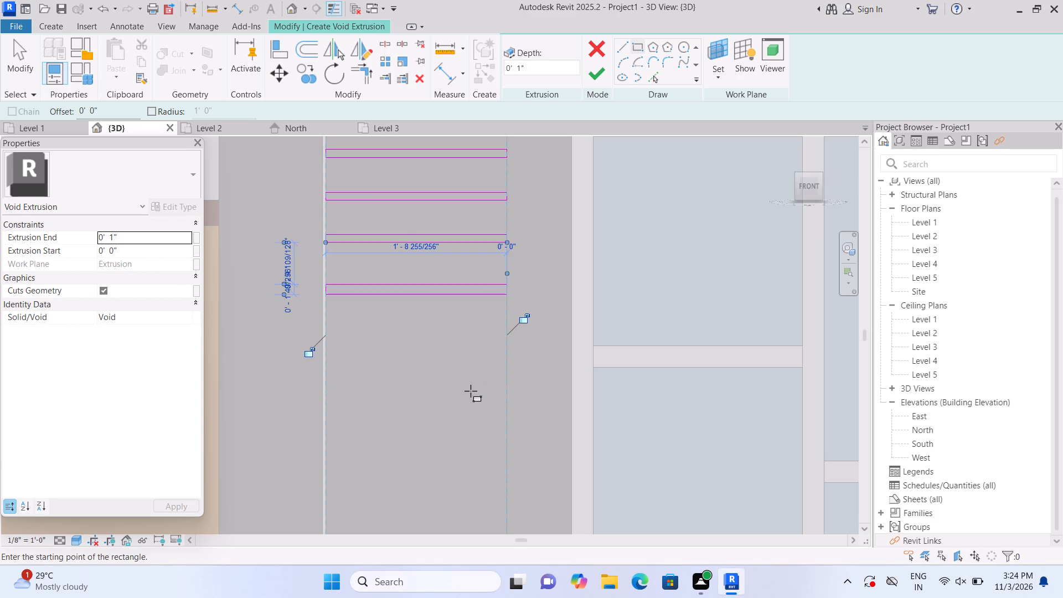
key(Escape)
Sketch two thin rectangles about 1'-9" wide across the left leg, one just above and one just below the window's horizontal mullion level.
middle_drag(470, 392, 460, 286)
double_click(316, 229)
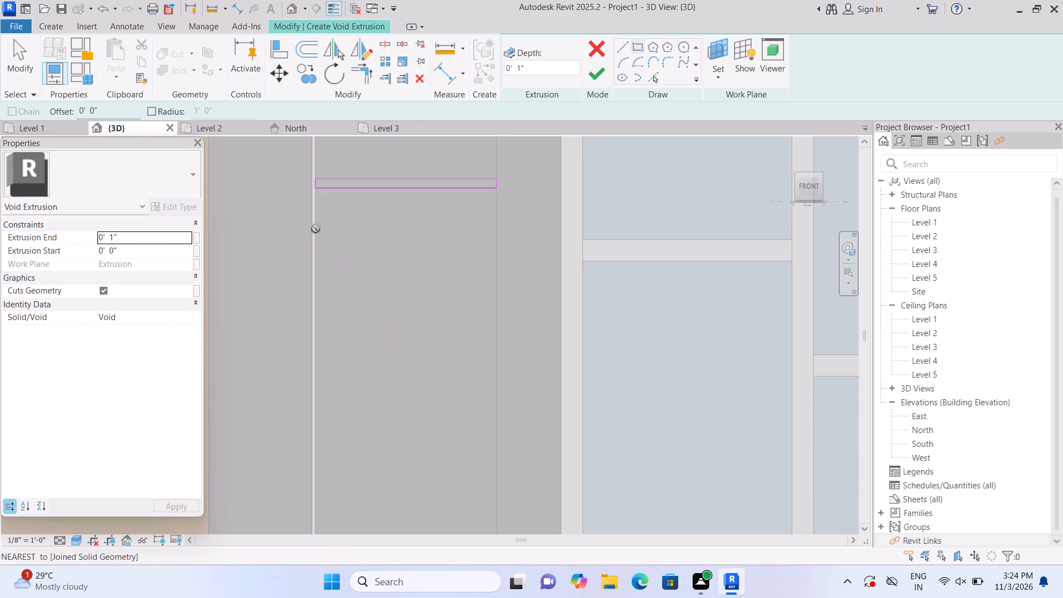
click(1018, 542)
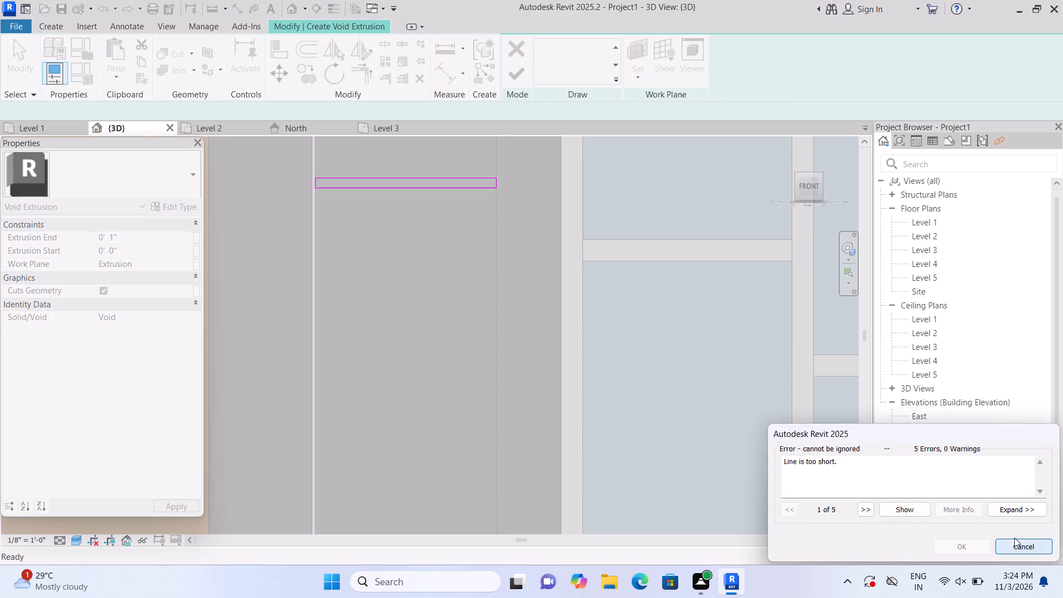
click(559, 45)
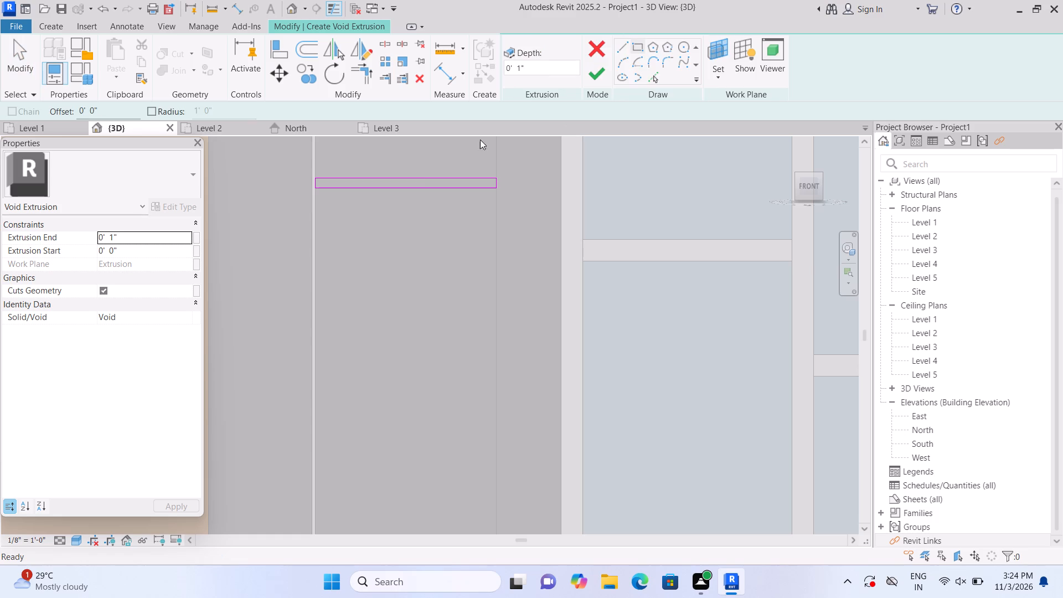
click(320, 225)
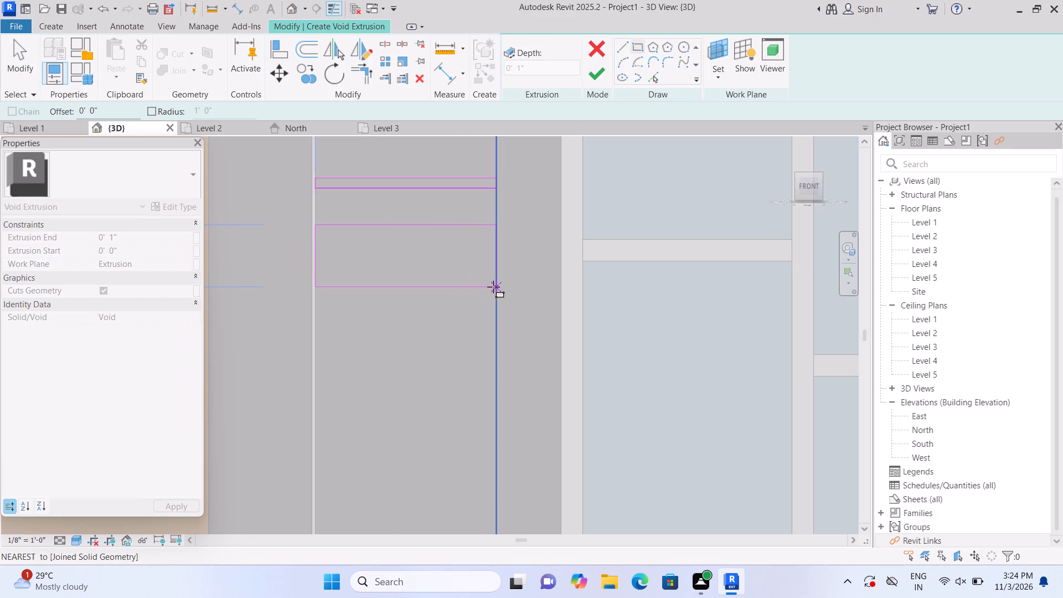
click(494, 231)
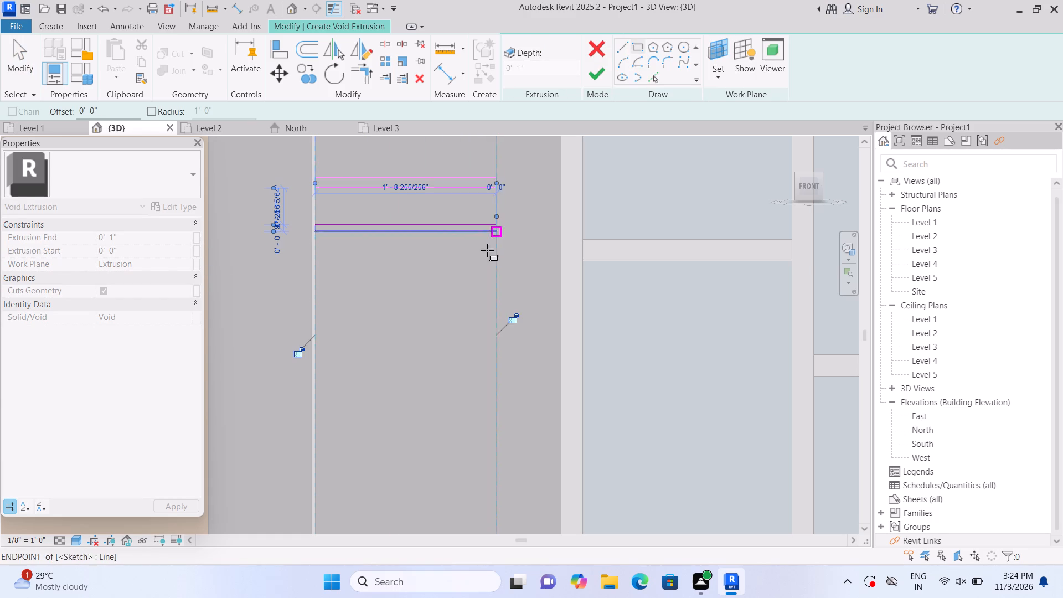
key(Escape)
middle_drag(414, 308, 408, 220)
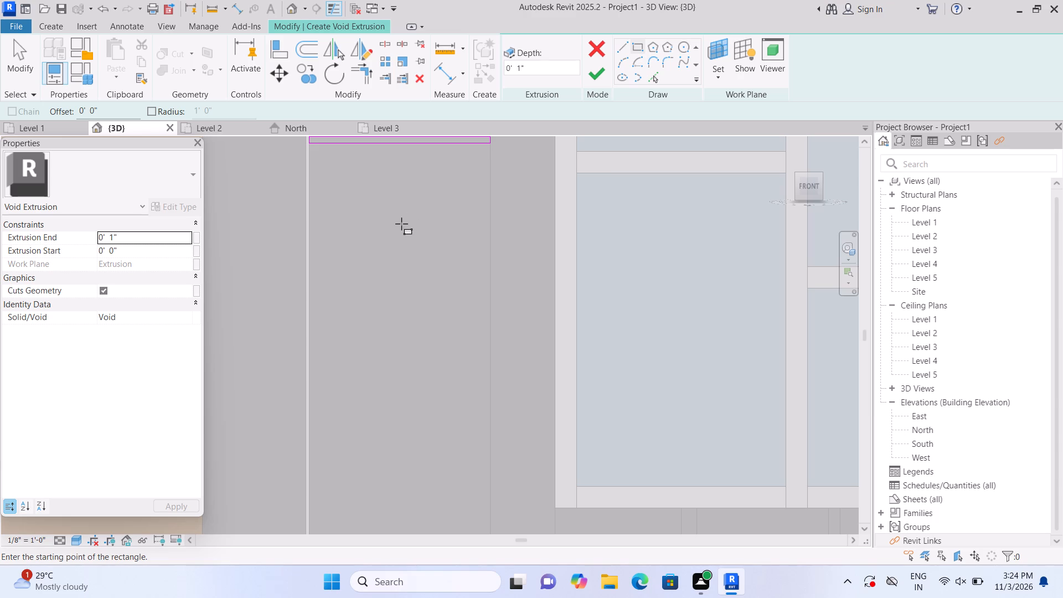
click(310, 174)
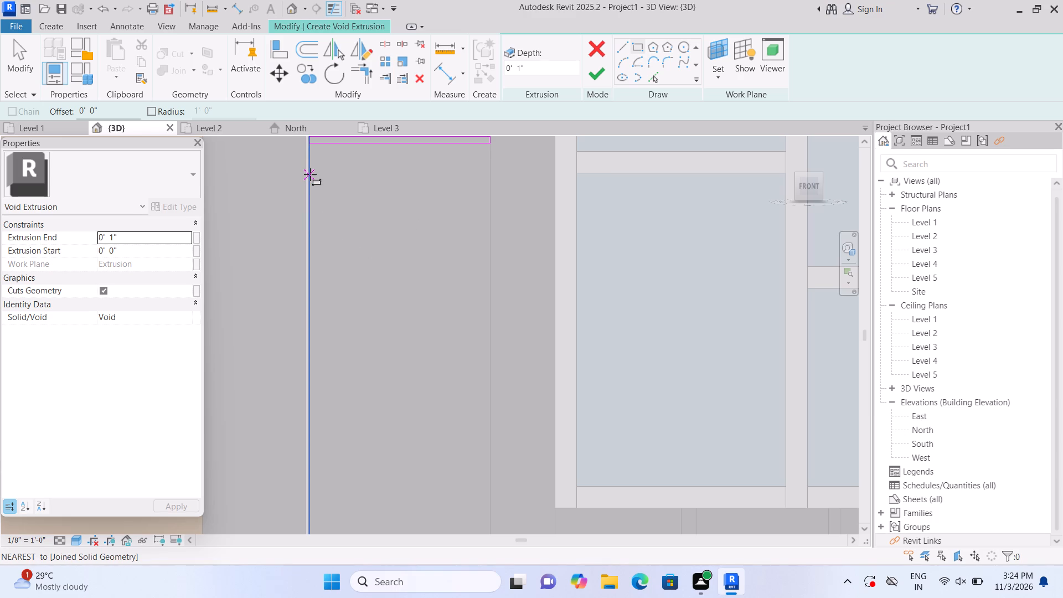
click(486, 184)
key(Escape)
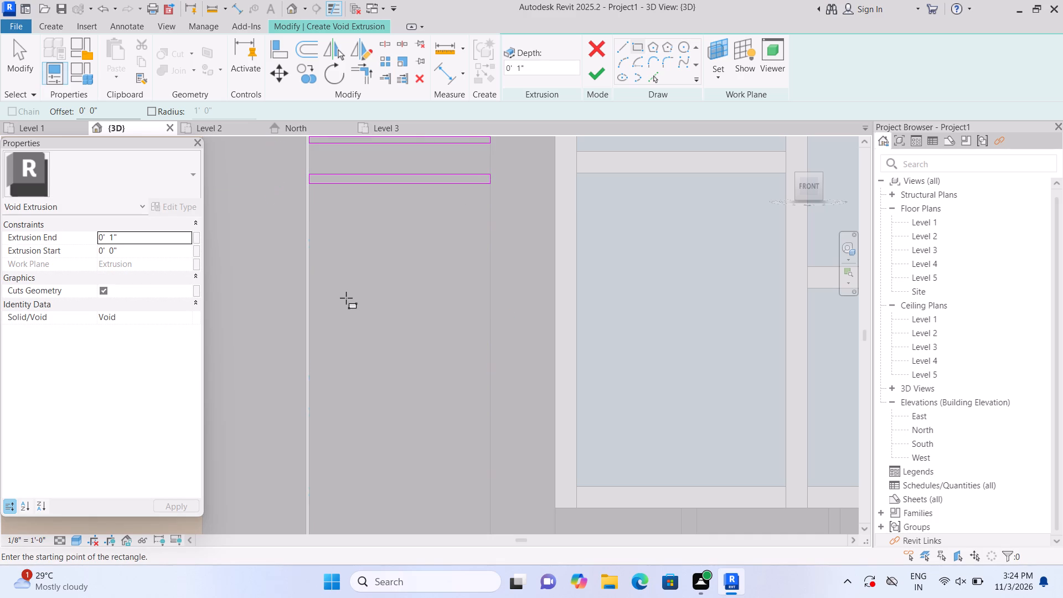
Sketch two more thin rectangles about 1'-9" wide across the left leg, similarly spaced beneath, beside the upper half of the bottom window pane.
middle_drag(345, 300, 313, 276)
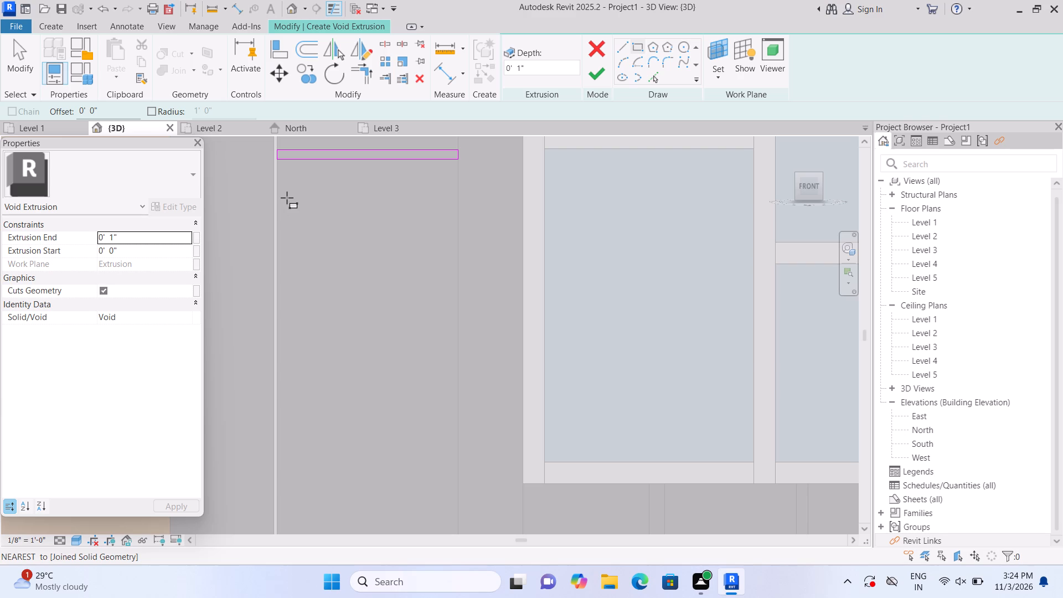
double_click(281, 201)
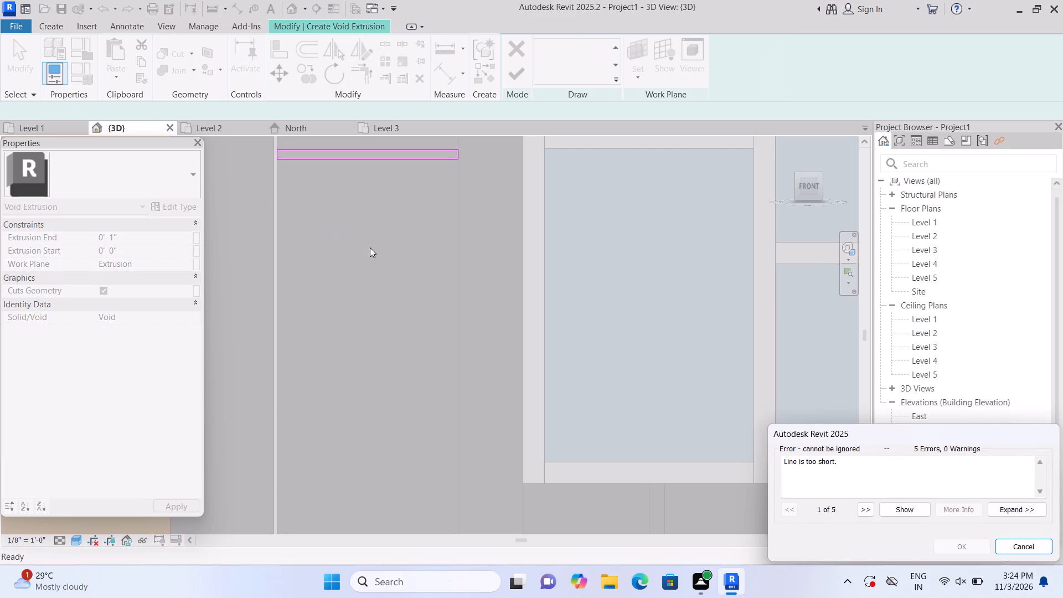
click(1032, 549)
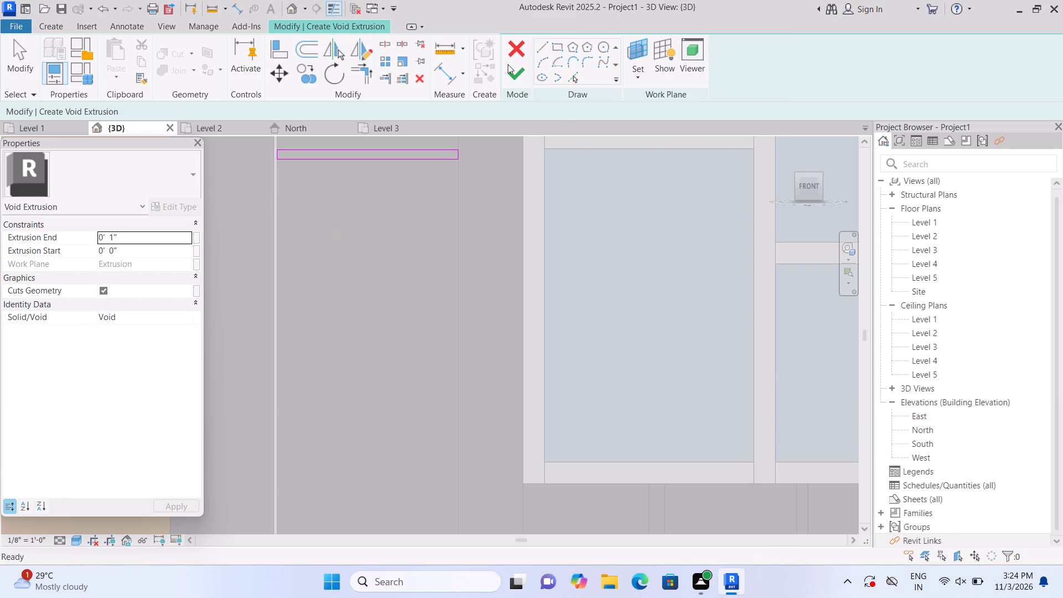
click(559, 44)
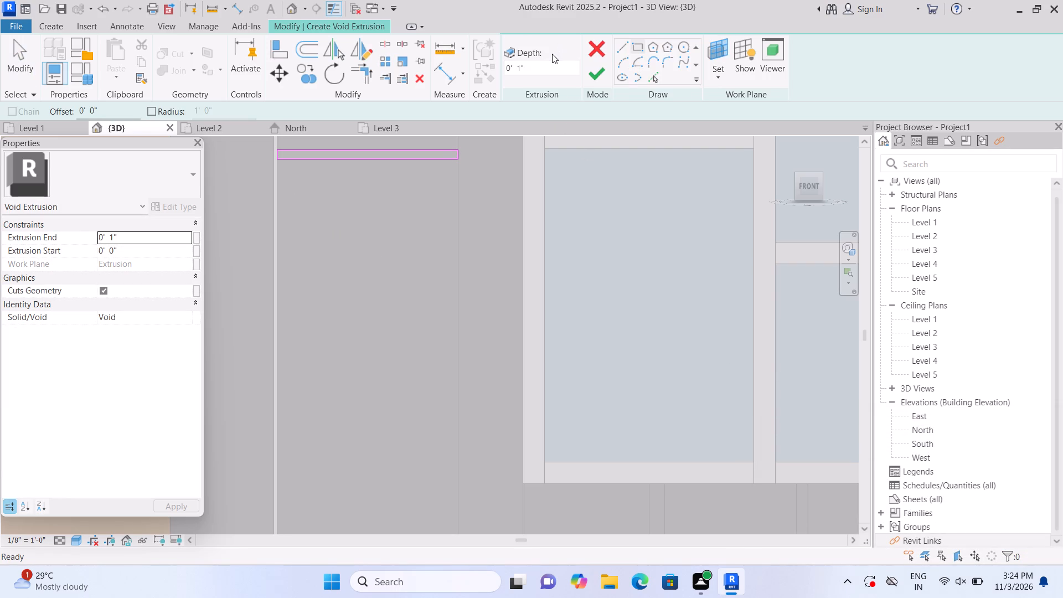
click(282, 197)
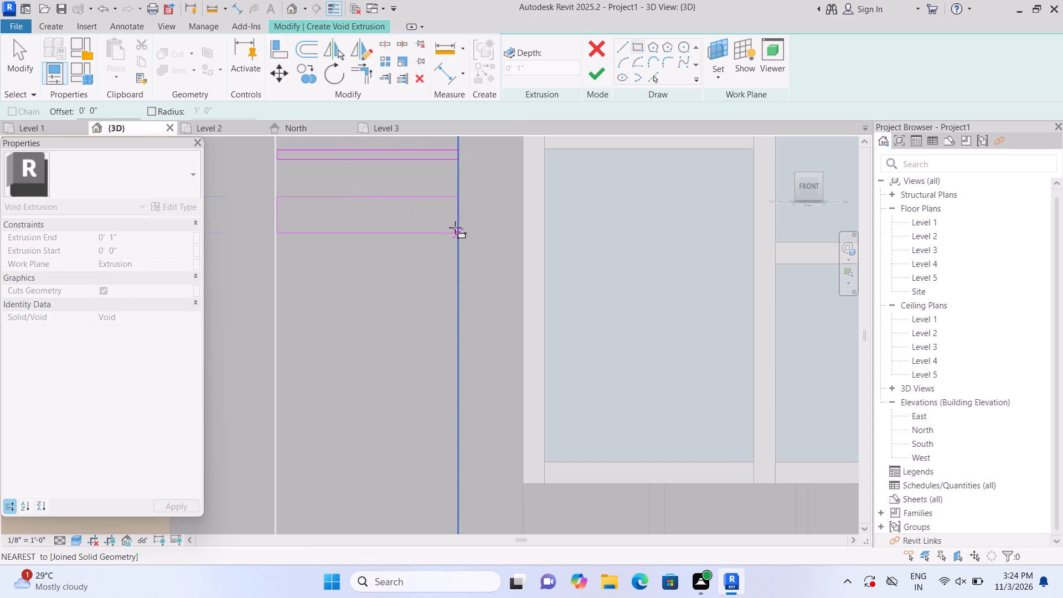
click(457, 204)
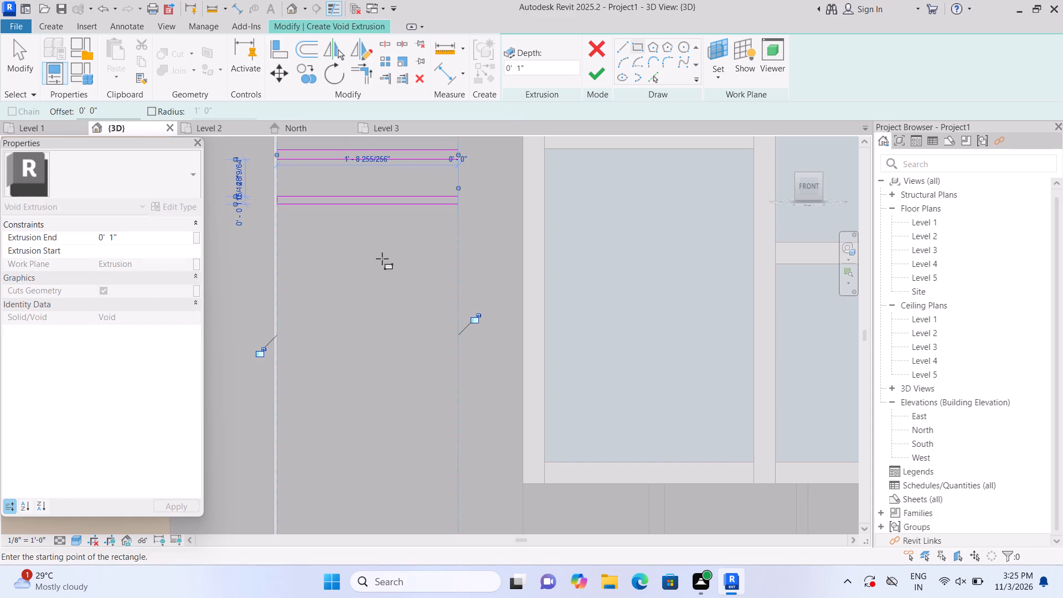
key(Escape)
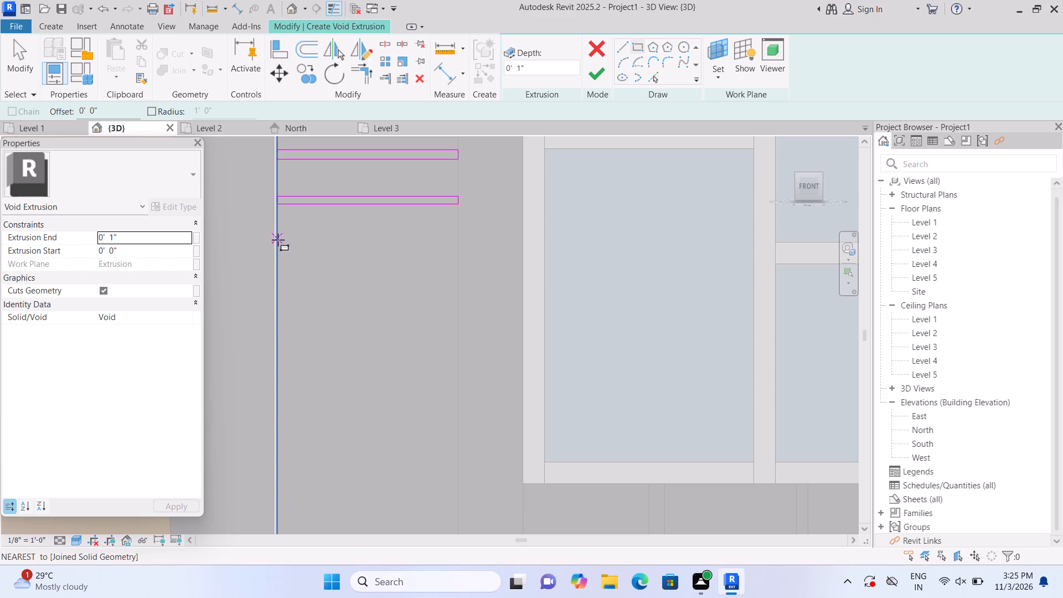
click(278, 240)
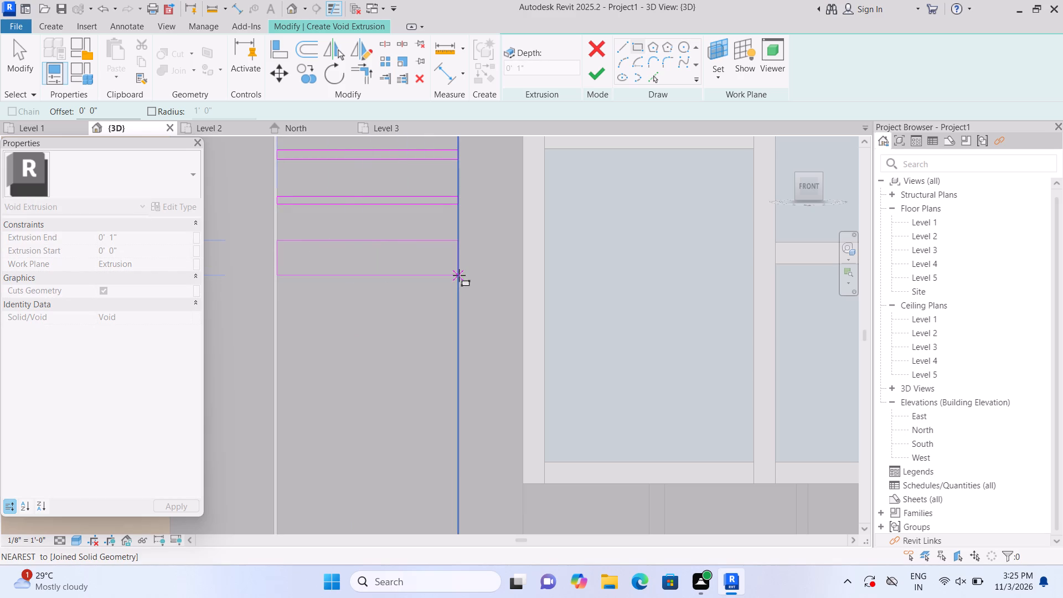
click(456, 251)
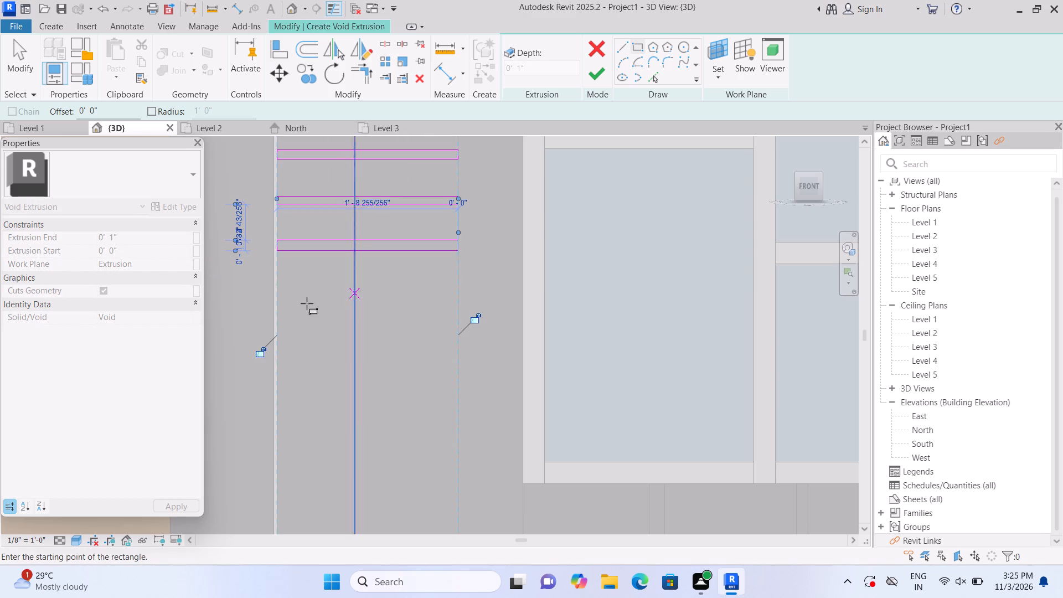
key(Escape)
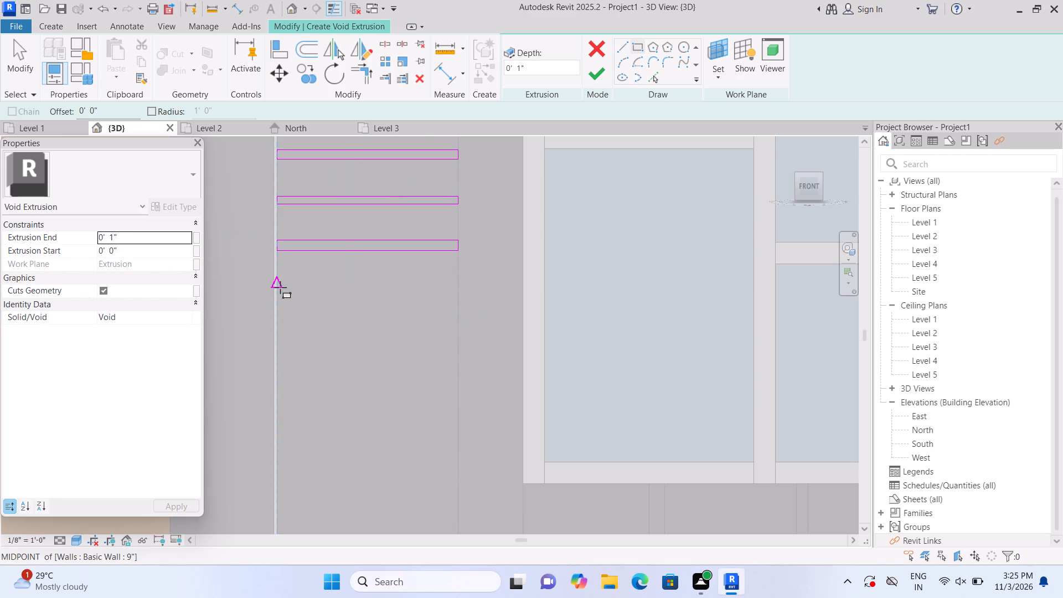
Sketch two further thin rectangles about 1'-9" wide across the left leg, similarly spaced around mid-height of the bottom window pane.
click(280, 287)
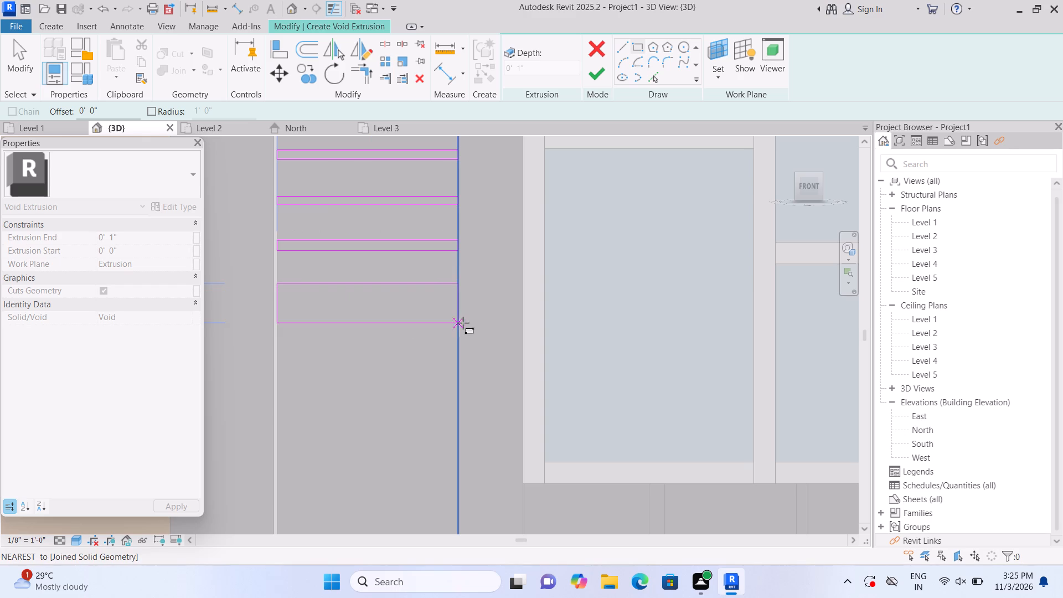
double_click(456, 293)
key(Escape)
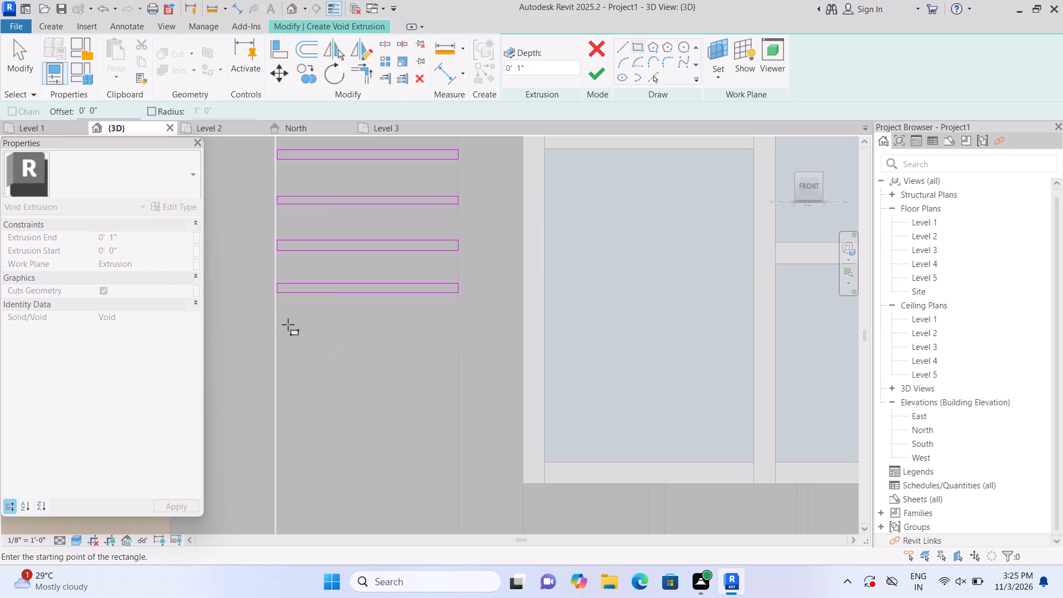
click(281, 326)
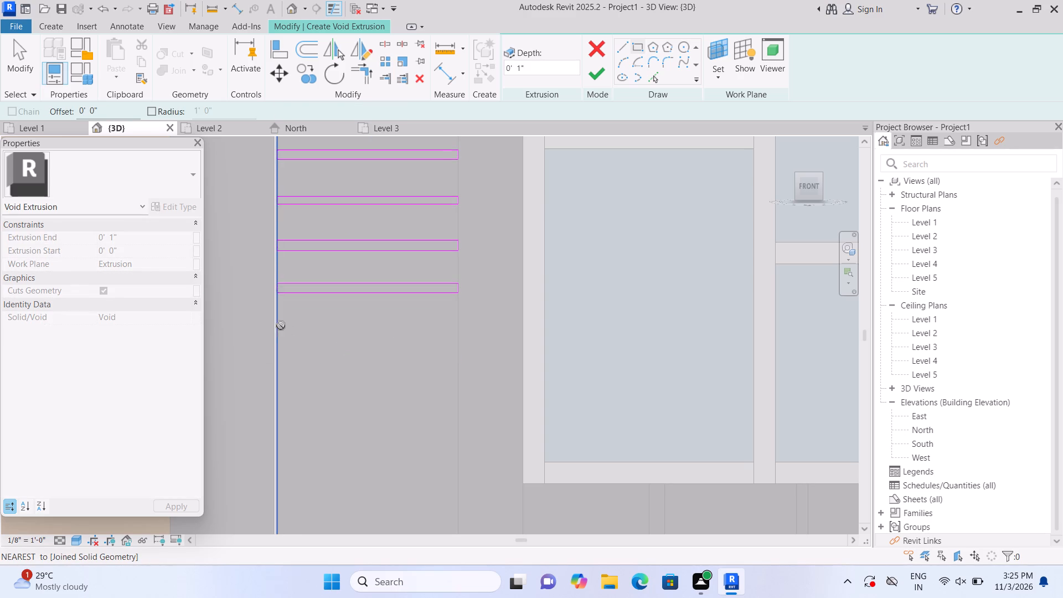
click(456, 334)
Sketch two thin rectangles about 1'-9" wide across the left leg, continuing the spacing down to just above the window's bottom frame.
middle_drag(433, 357, 420, 264)
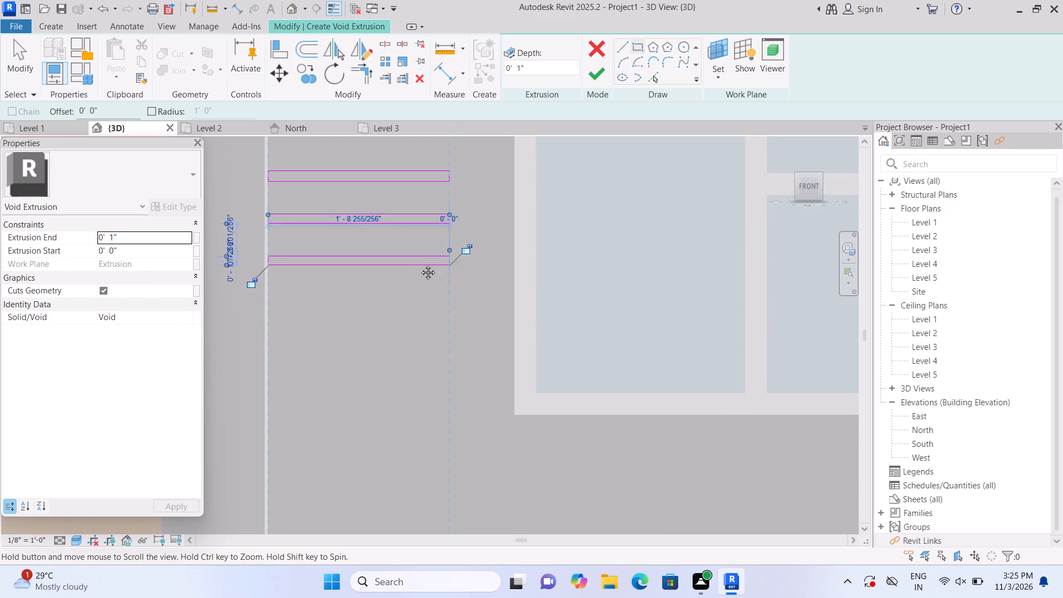
middle_drag(420, 264, 420, 264)
click(266, 279)
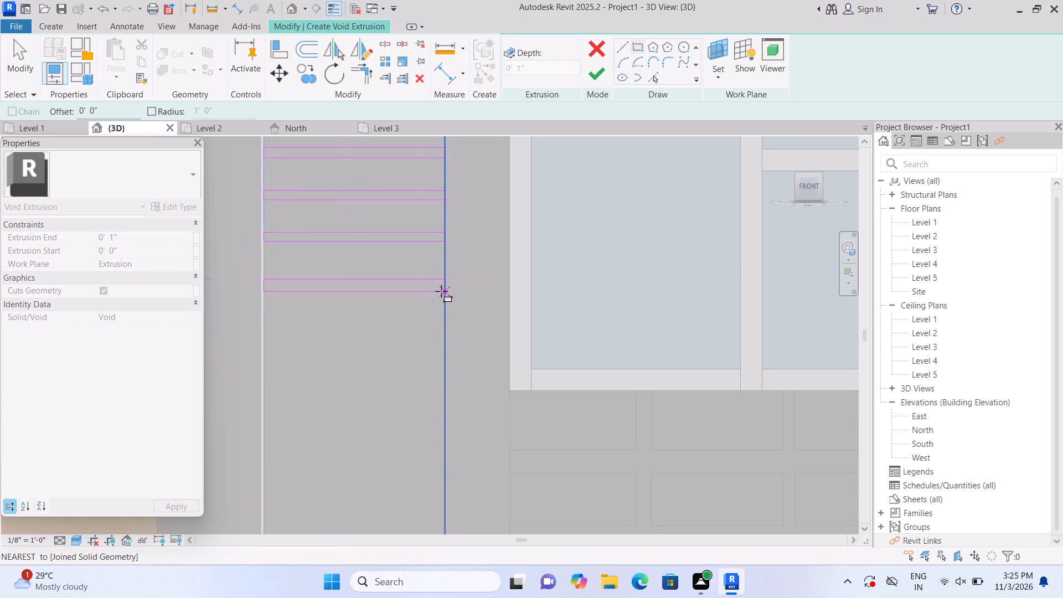
click(442, 287)
middle_drag(389, 346, 384, 271)
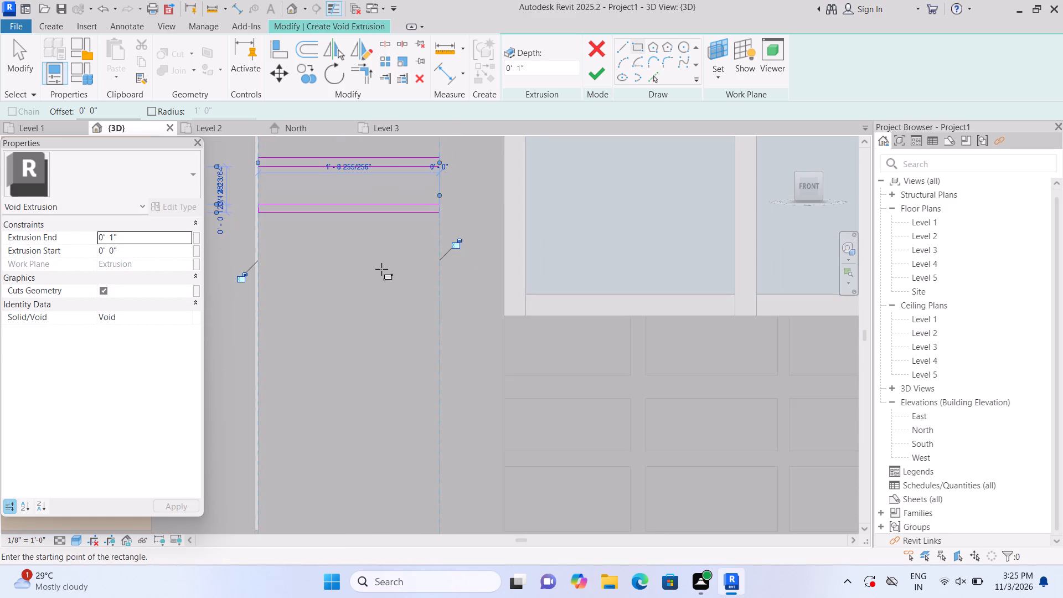
key(Escape)
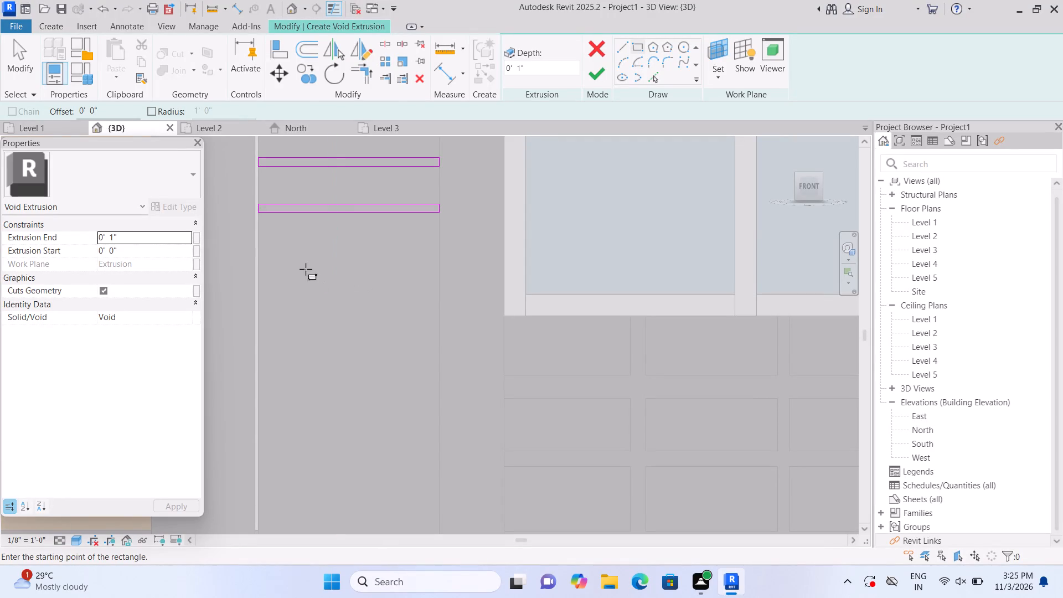
click(262, 247)
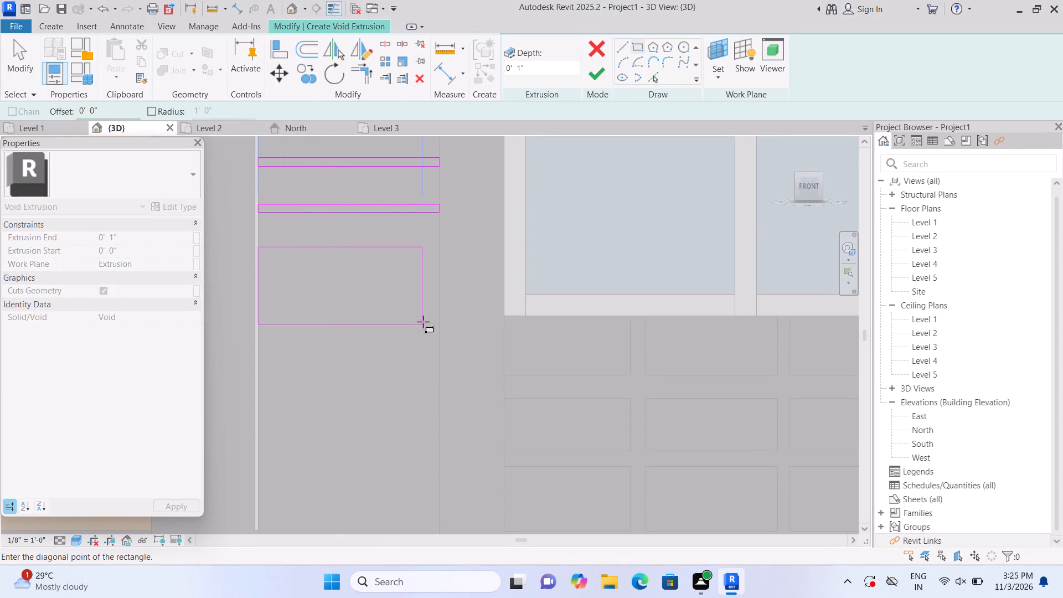
click(443, 257)
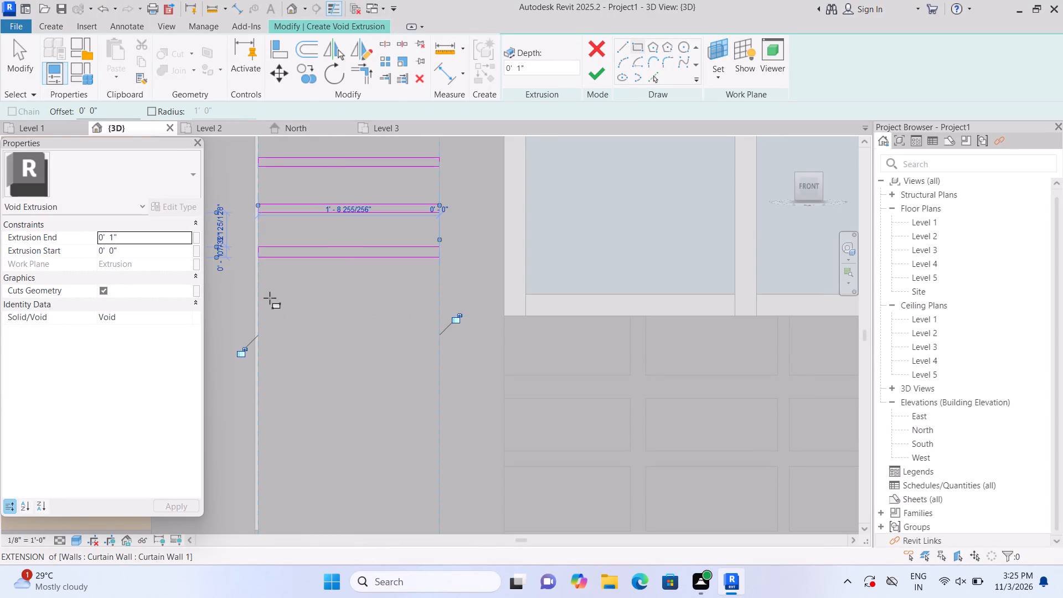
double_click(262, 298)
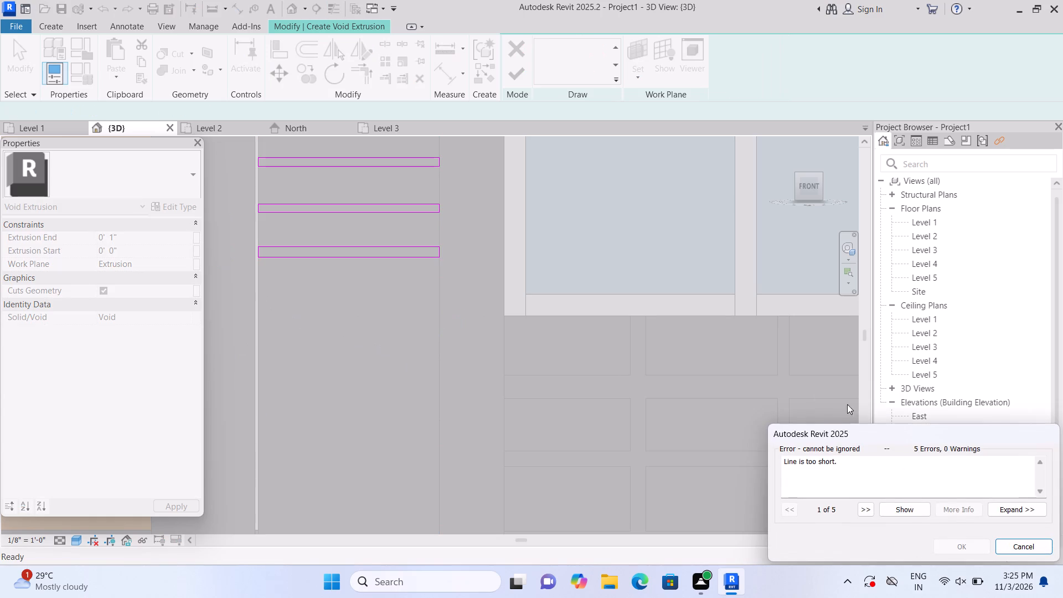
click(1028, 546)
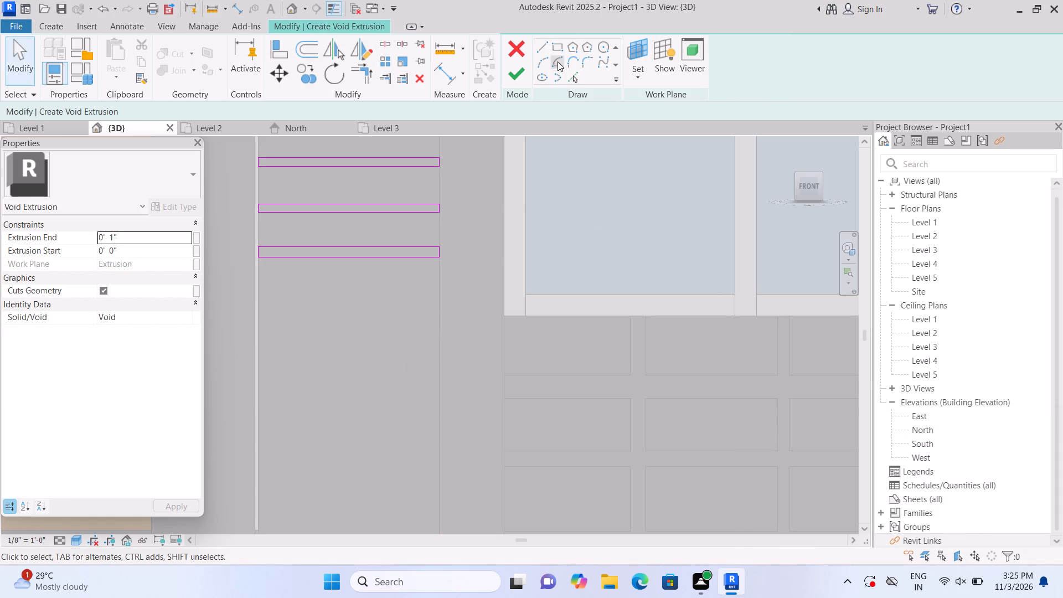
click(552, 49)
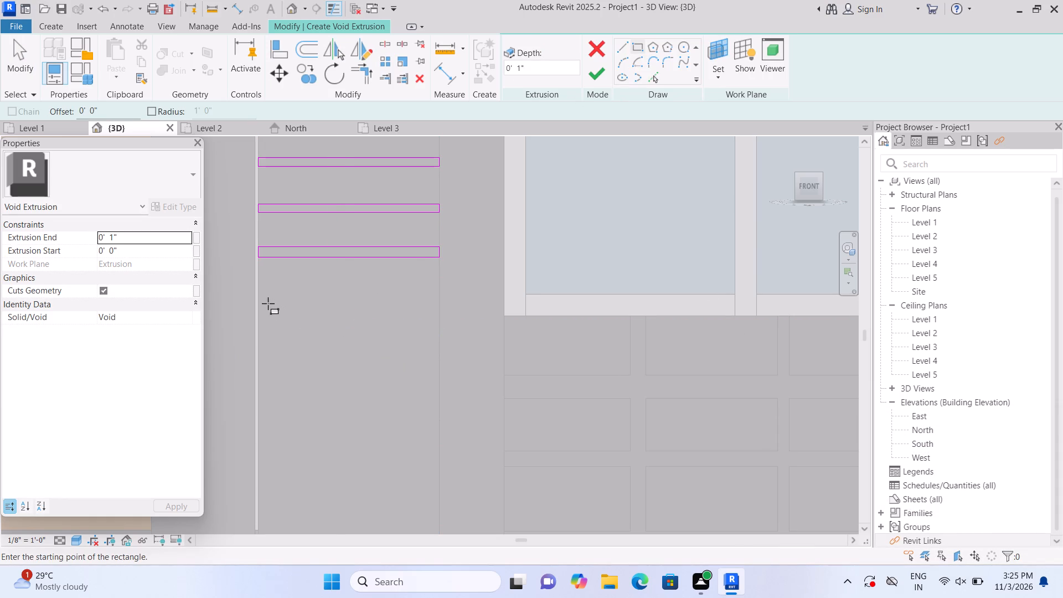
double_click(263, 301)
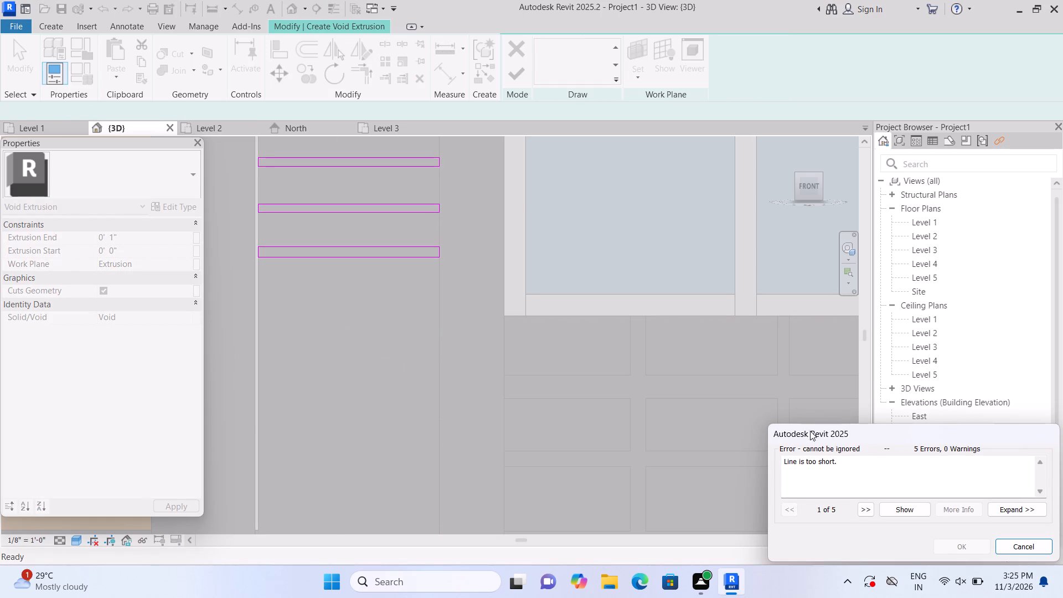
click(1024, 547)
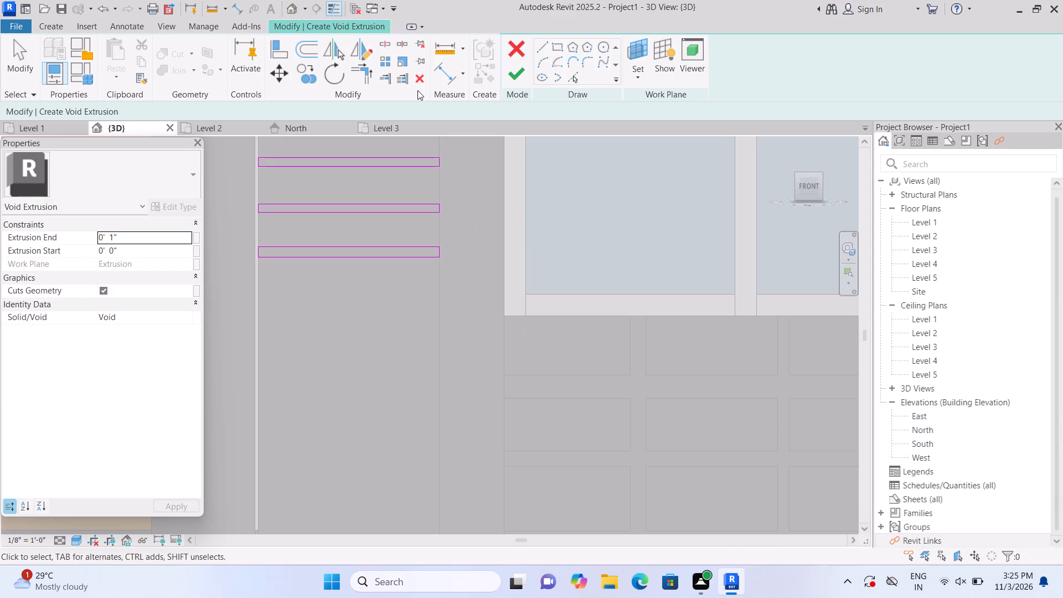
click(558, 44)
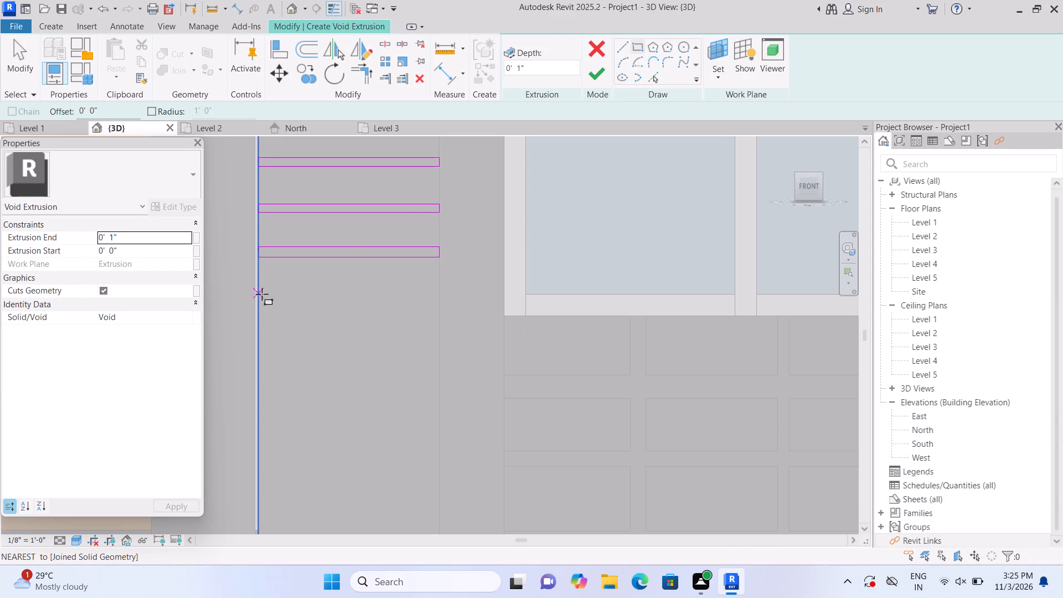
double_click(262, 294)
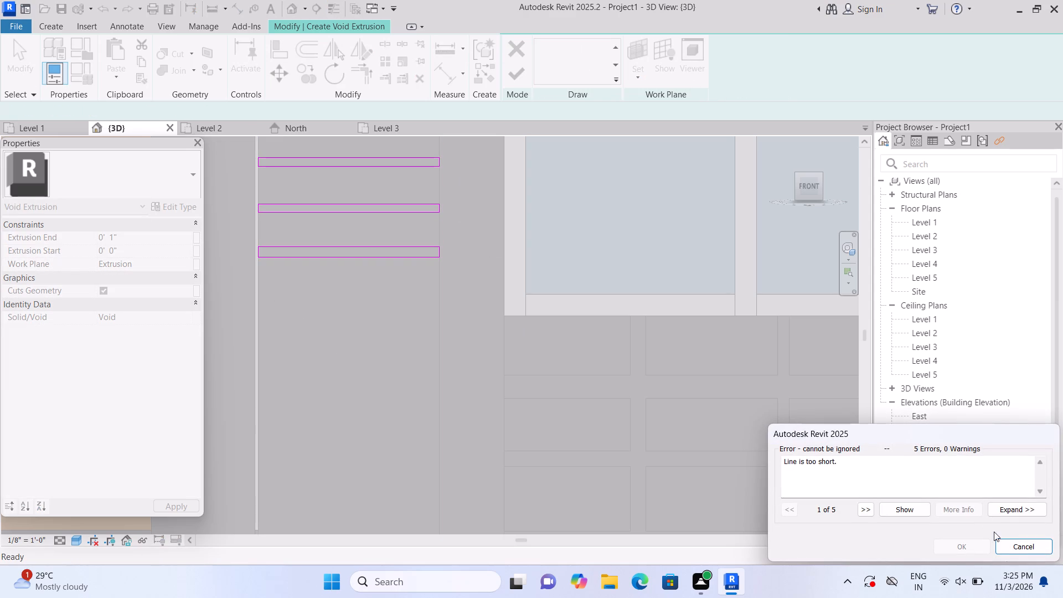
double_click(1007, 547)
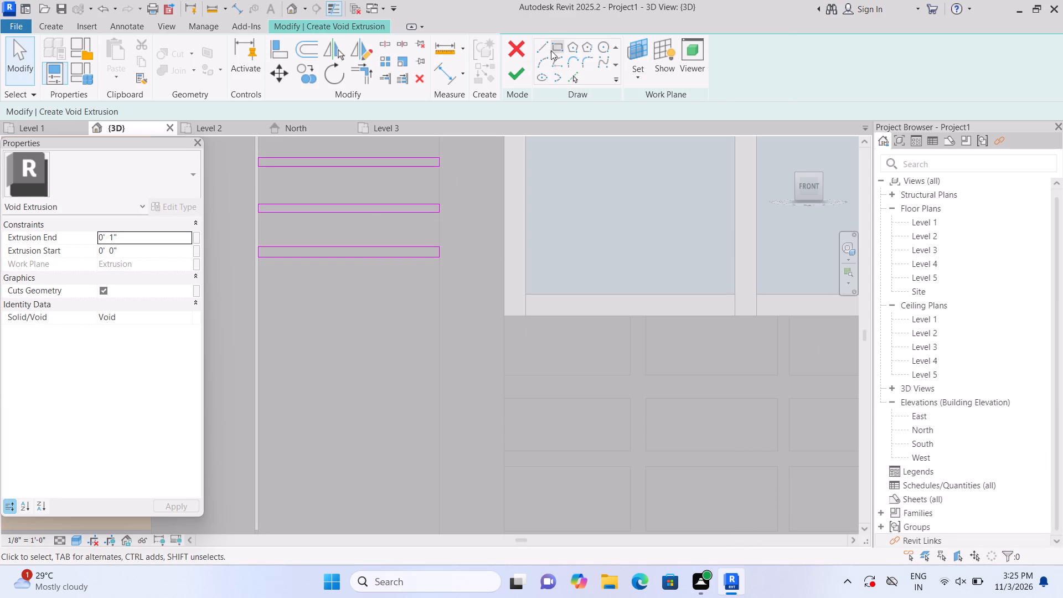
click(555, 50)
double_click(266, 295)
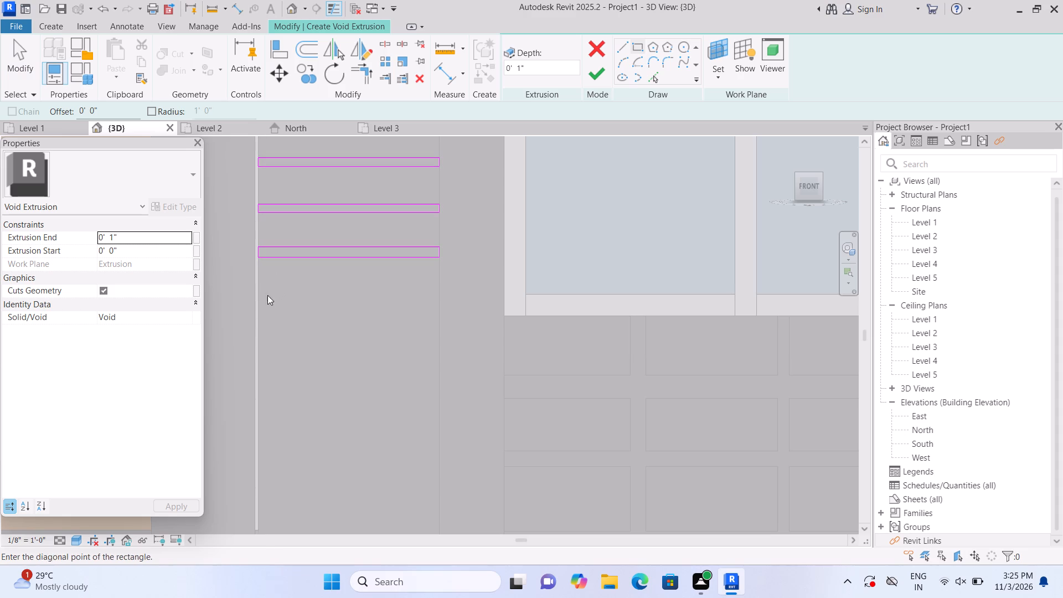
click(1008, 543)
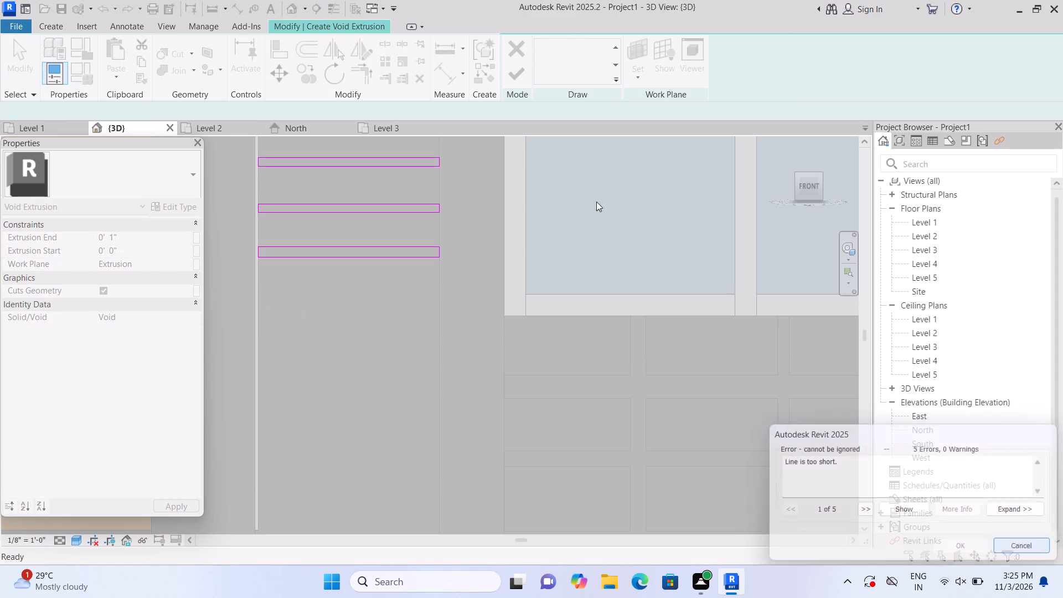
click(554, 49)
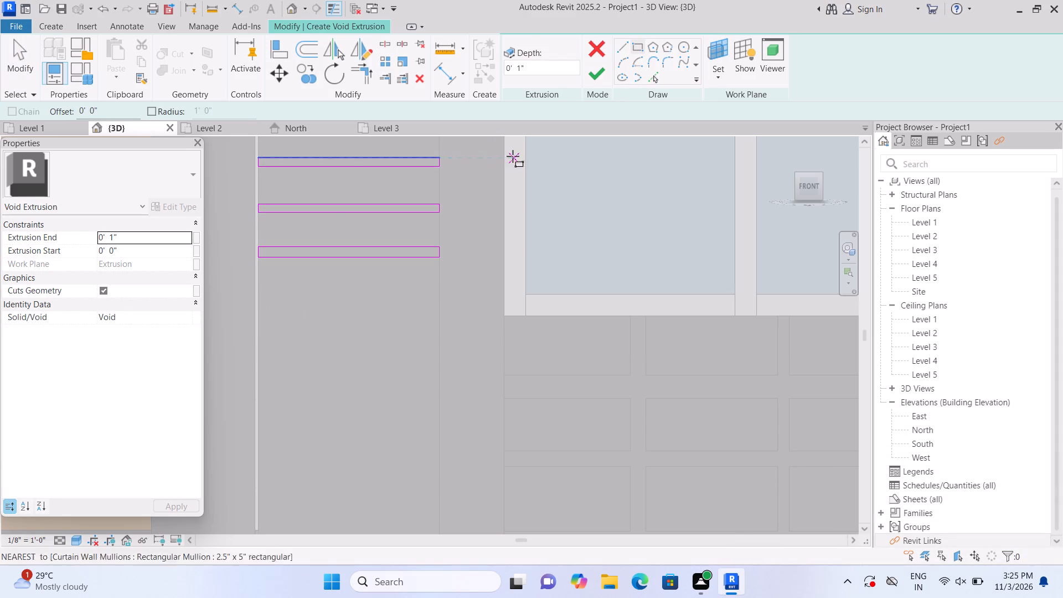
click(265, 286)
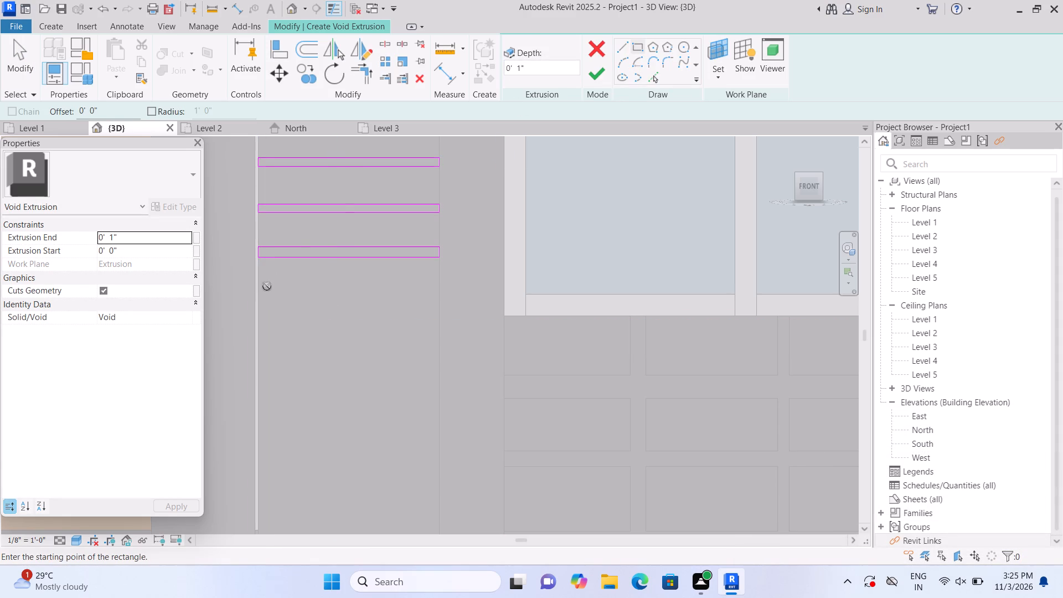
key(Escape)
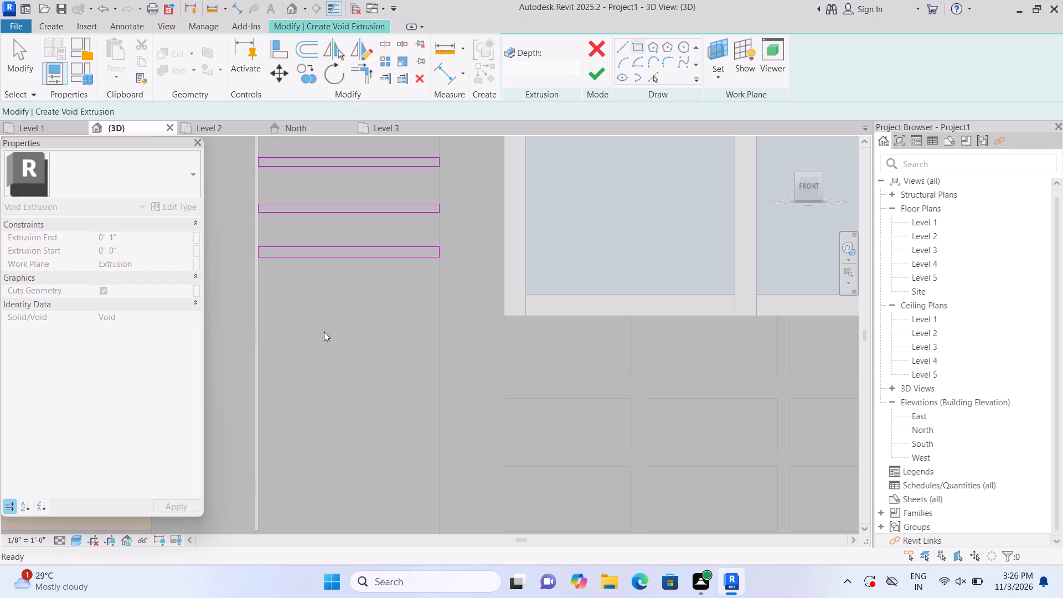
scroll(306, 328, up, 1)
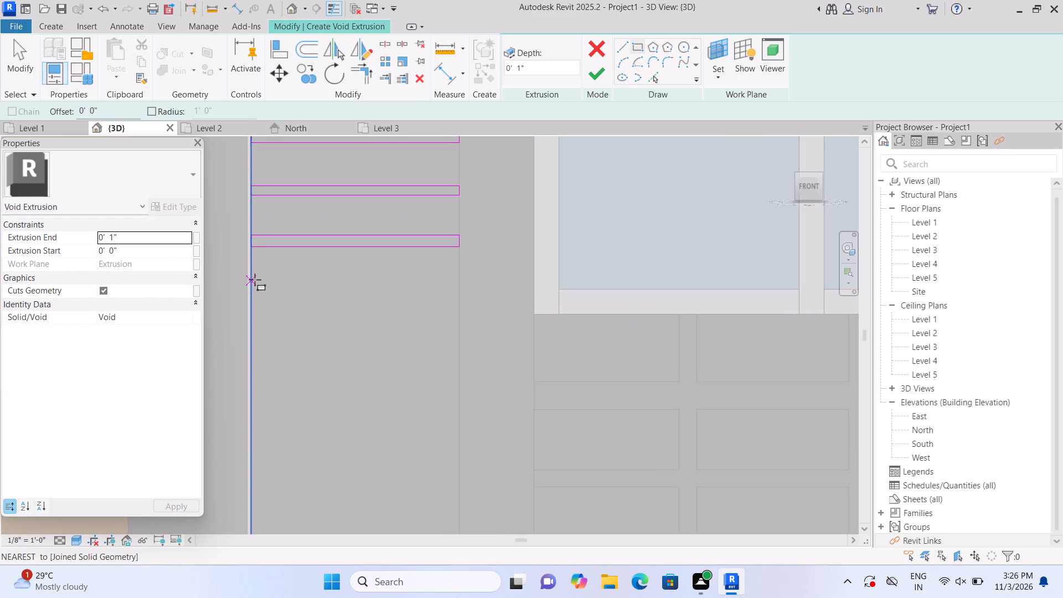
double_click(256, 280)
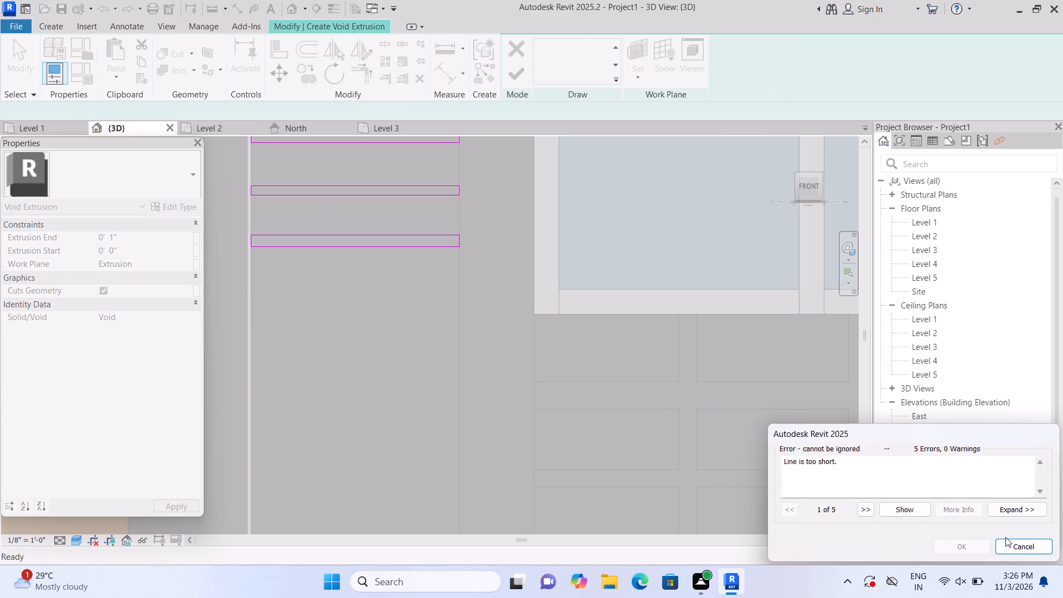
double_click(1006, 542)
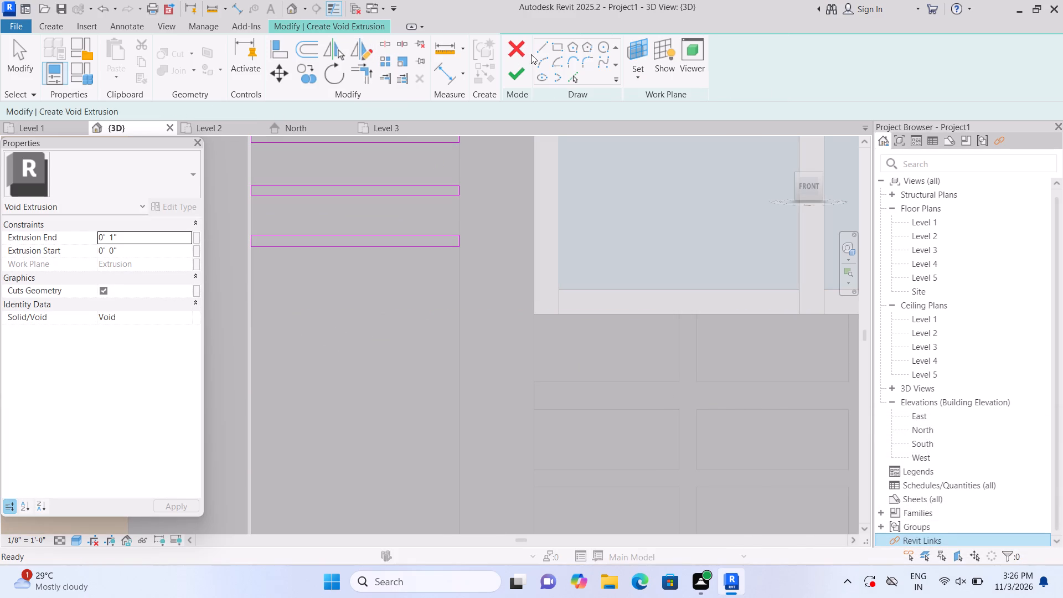
Sketch two thin rectangles about 1'-9" wide across the left leg, one beside the window's bottom frame and one just beneath that level.
double_click(555, 50)
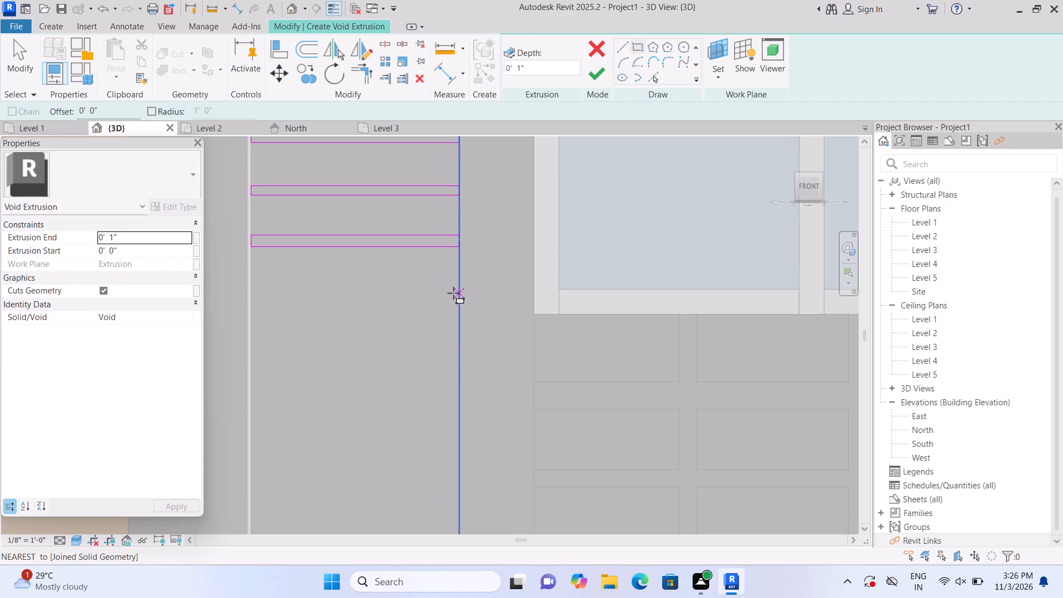
click(453, 293)
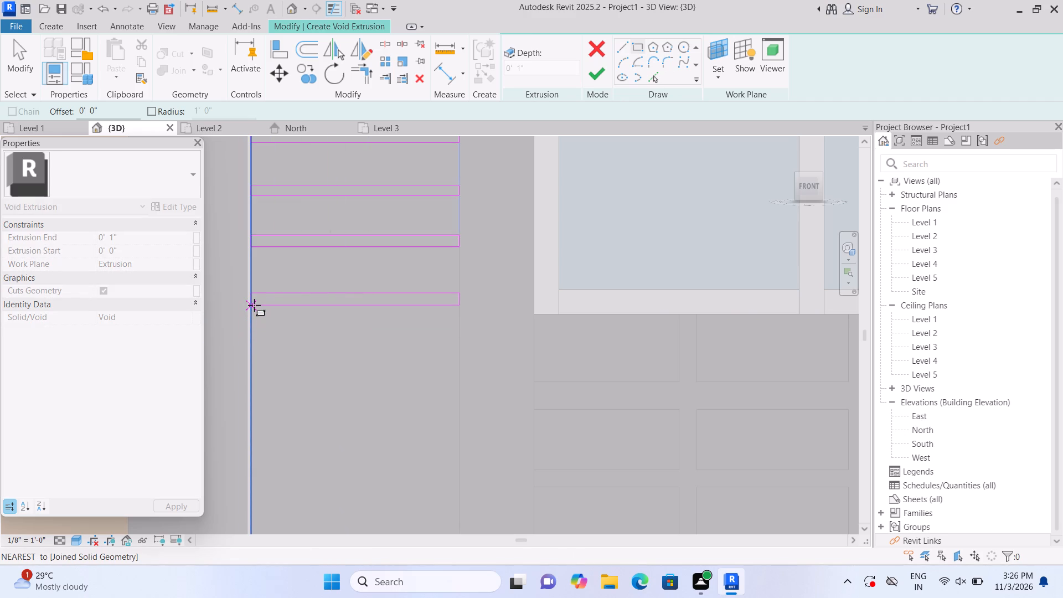
double_click(254, 302)
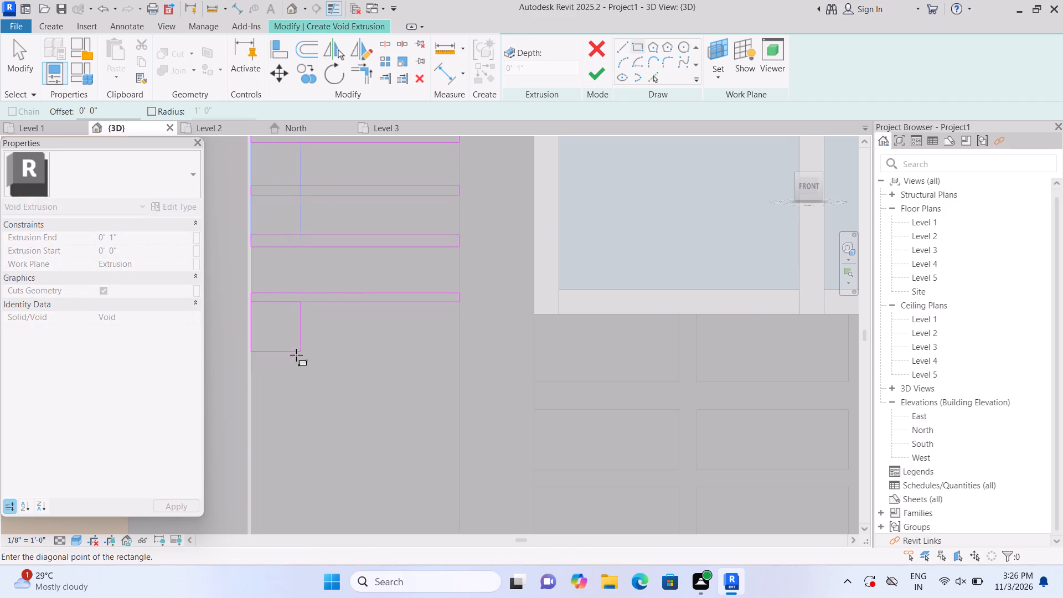
key(Escape)
middle_drag(296, 349, 280, 241)
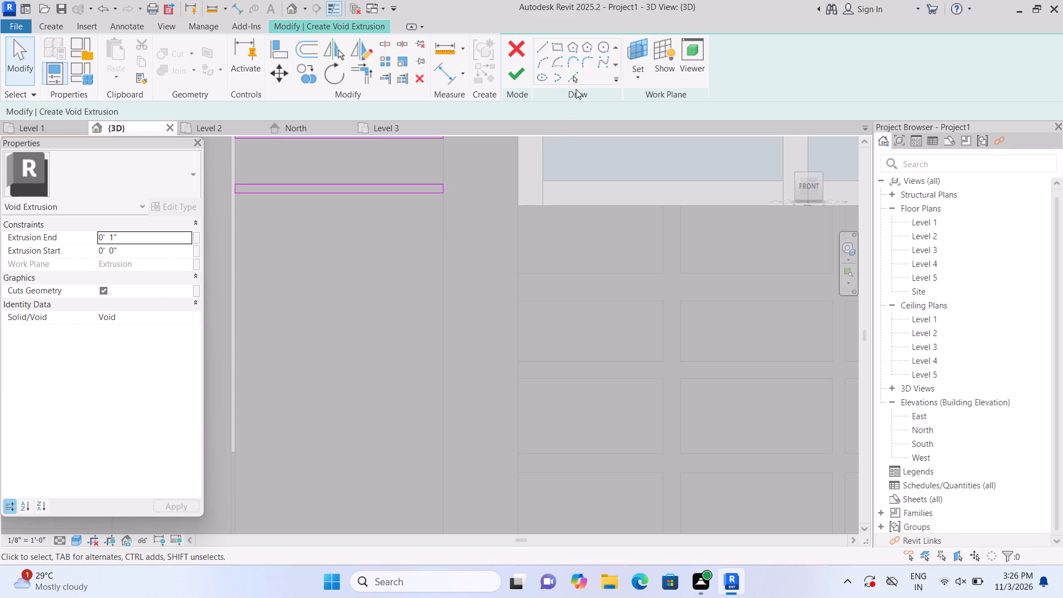
click(559, 48)
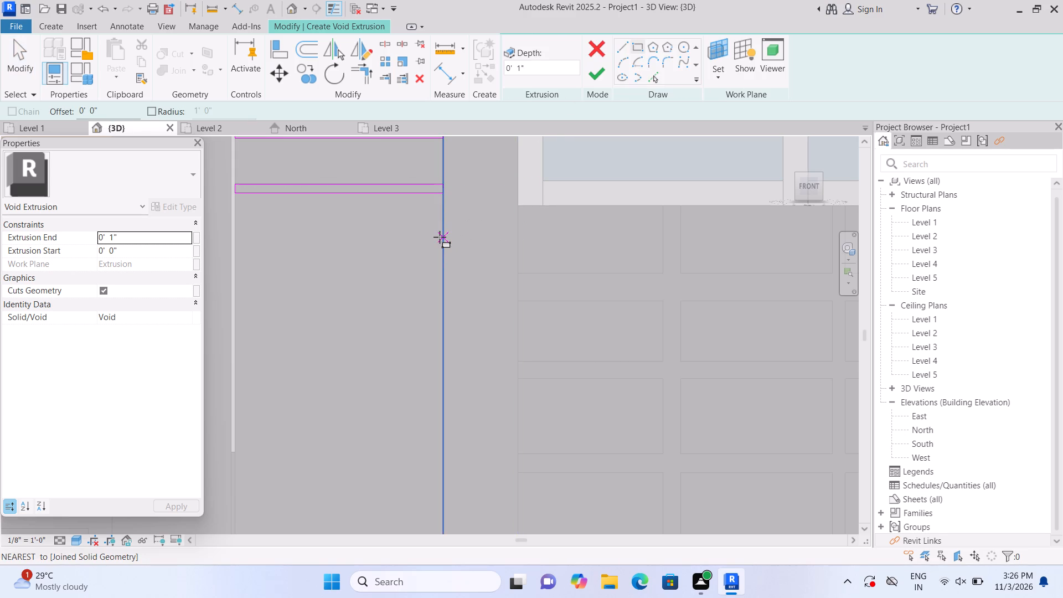
click(440, 237)
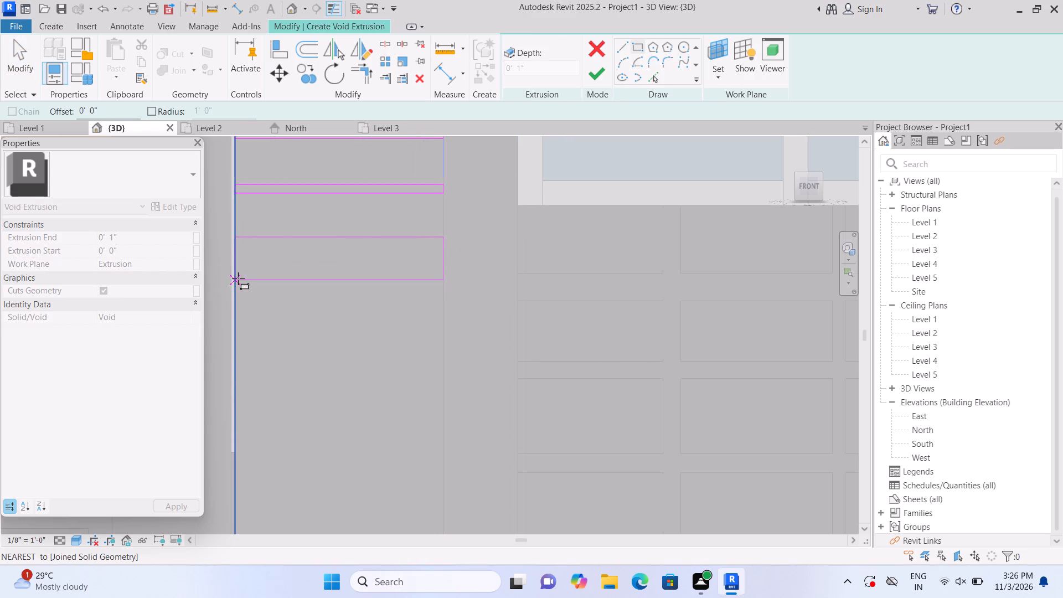
double_click(240, 247)
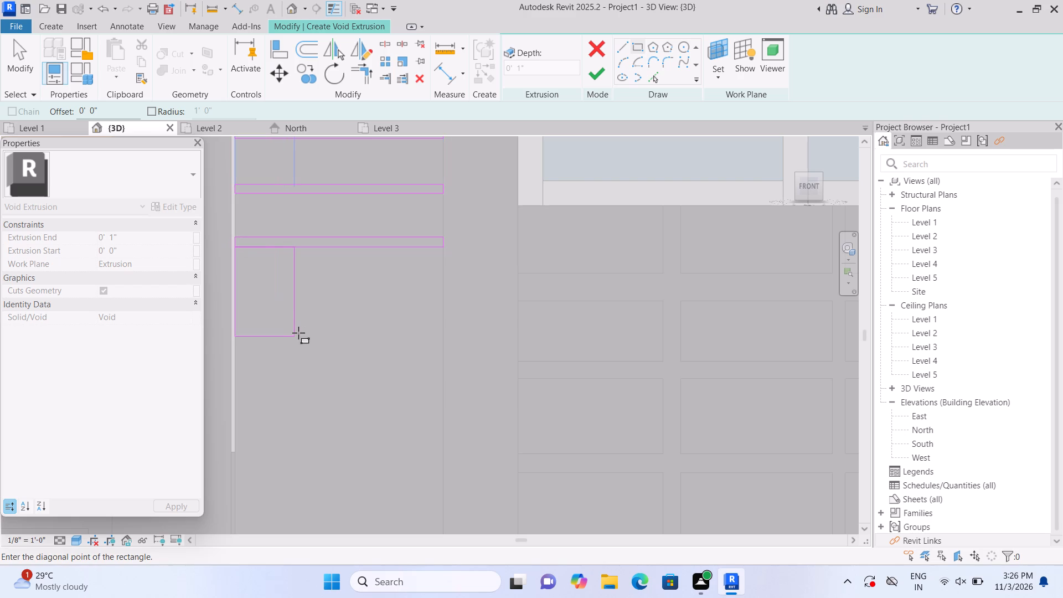
key(Escape)
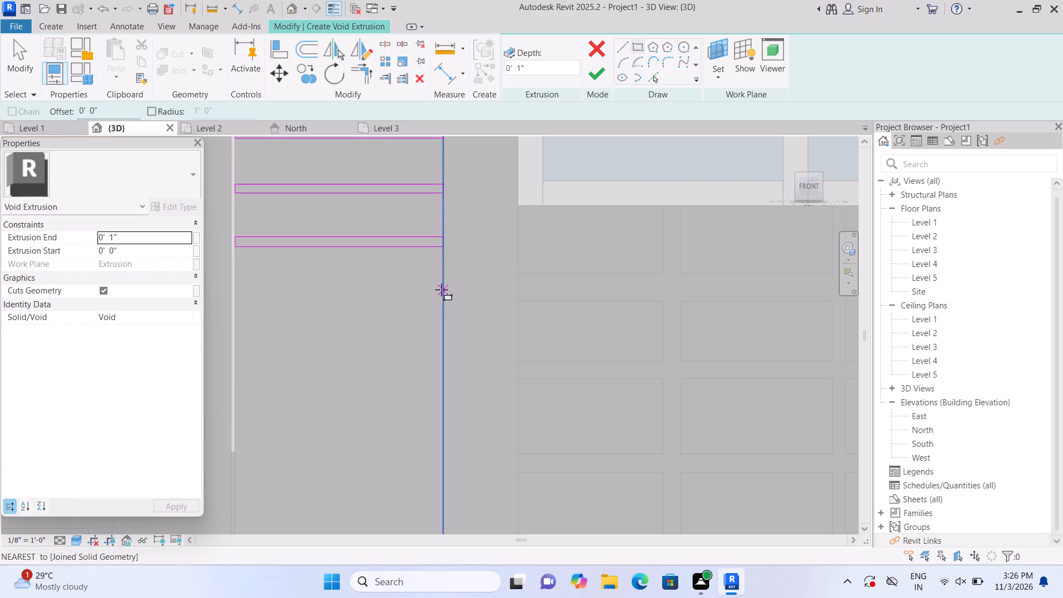
Sketch two more similarly spaced thin rectangles about 1'-9" wide across the left leg, down to the second row of wall panels below the window.
double_click(441, 290)
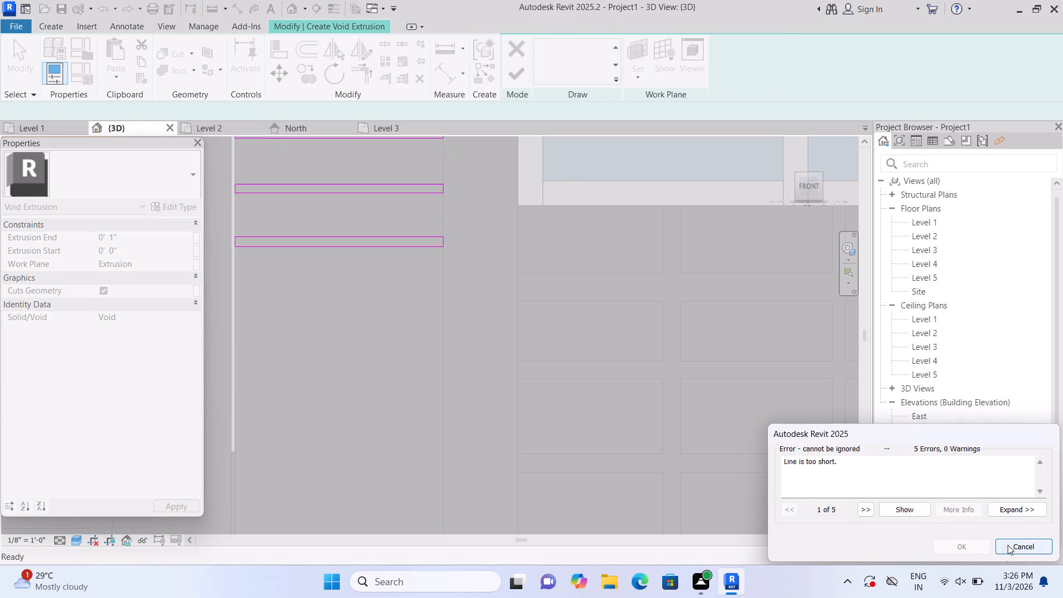
double_click(1008, 544)
click(552, 47)
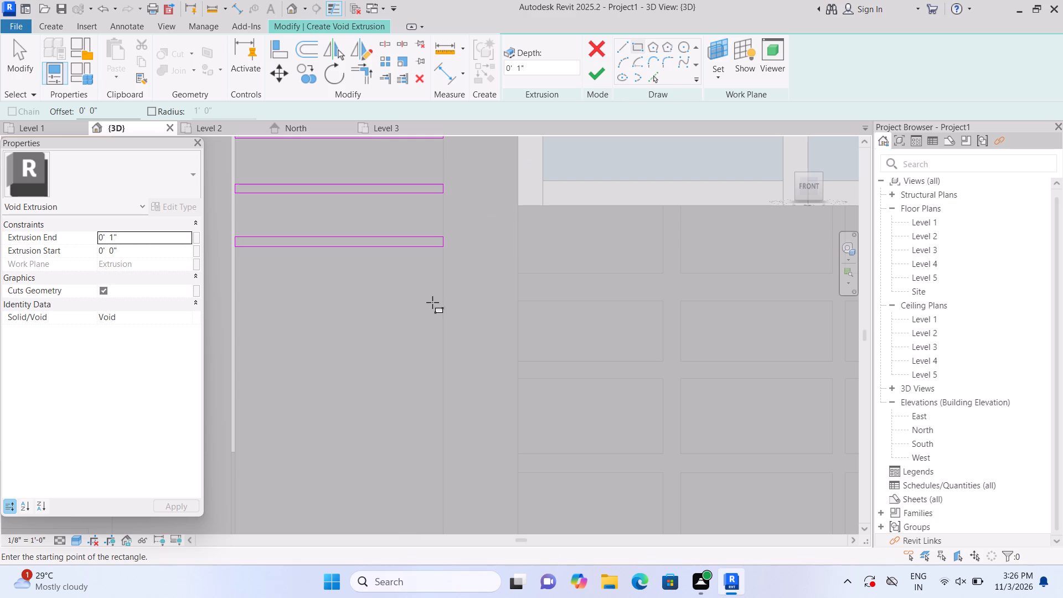
click(438, 282)
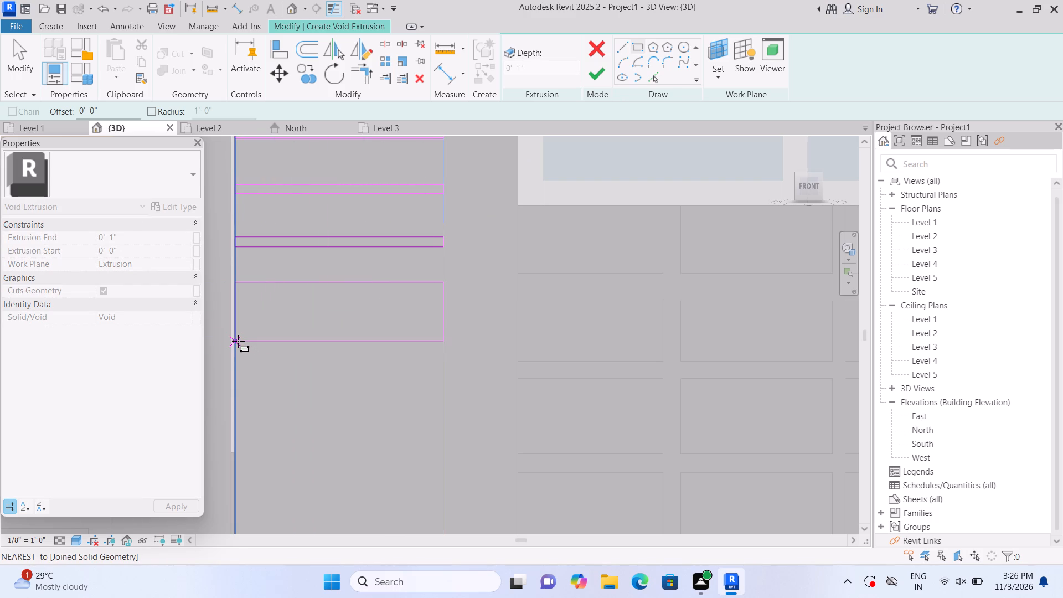
click(240, 291)
key(Escape)
middle_drag(266, 390, 266, 260)
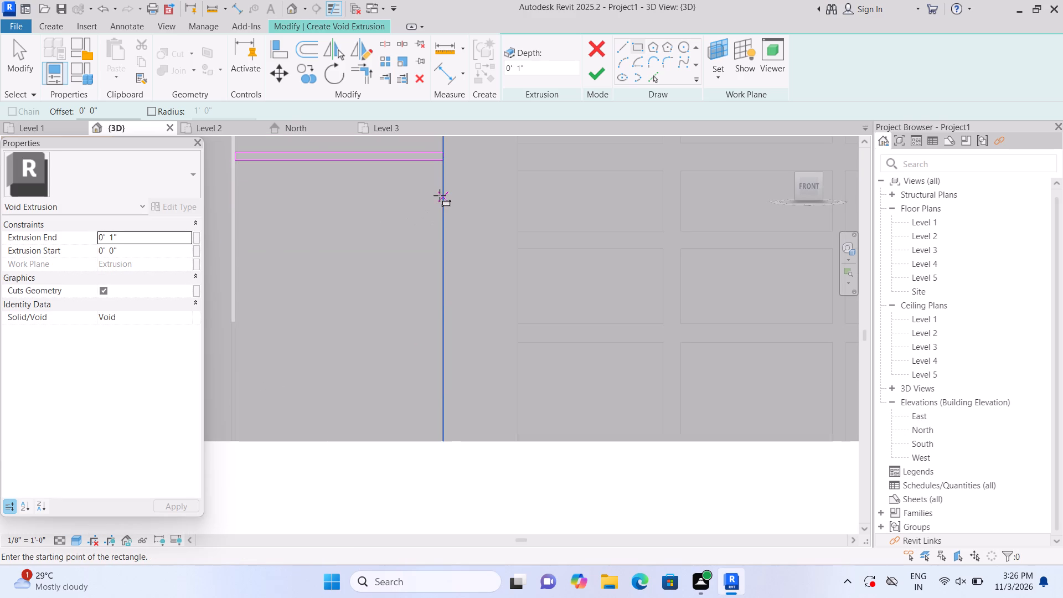
click(441, 198)
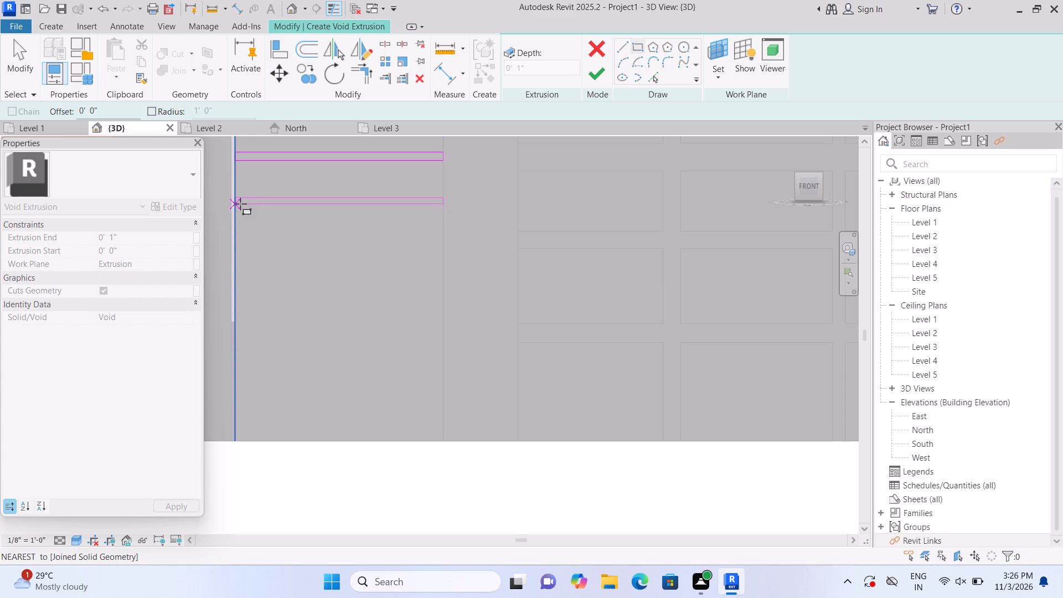
click(240, 204)
key(Escape)
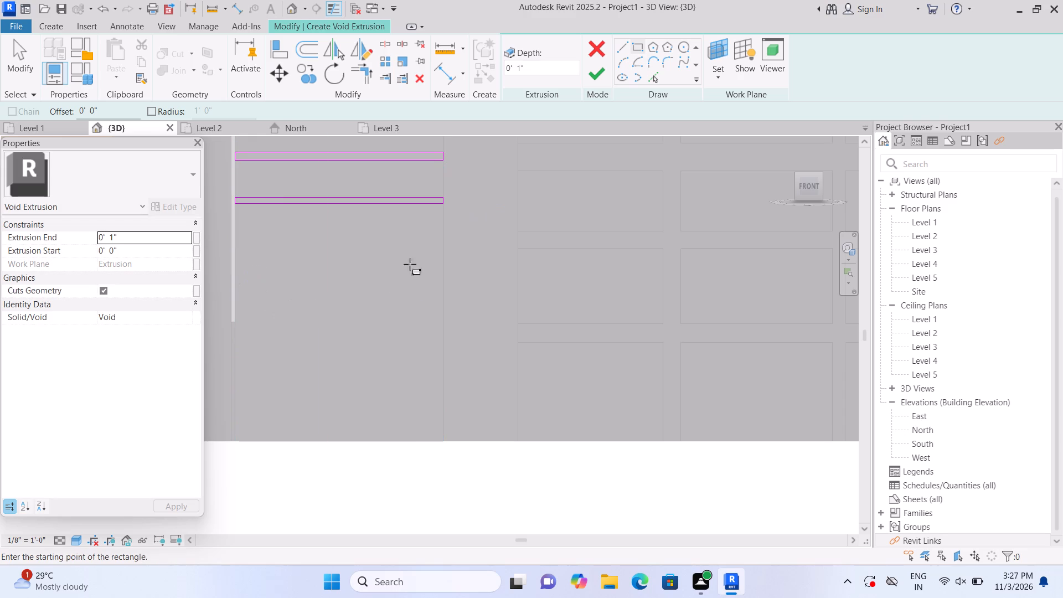
Sketch a rectangle about 1'-9" wide and 1" high across the left leg, about 4" below the previous one, near the third panel row's top.
click(439, 244)
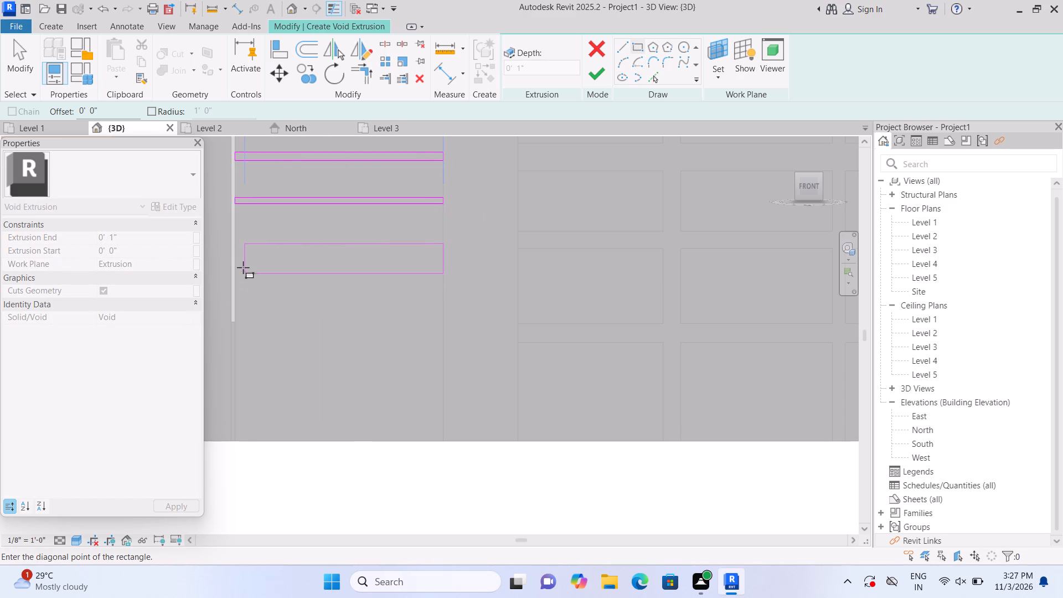
click(236, 254)
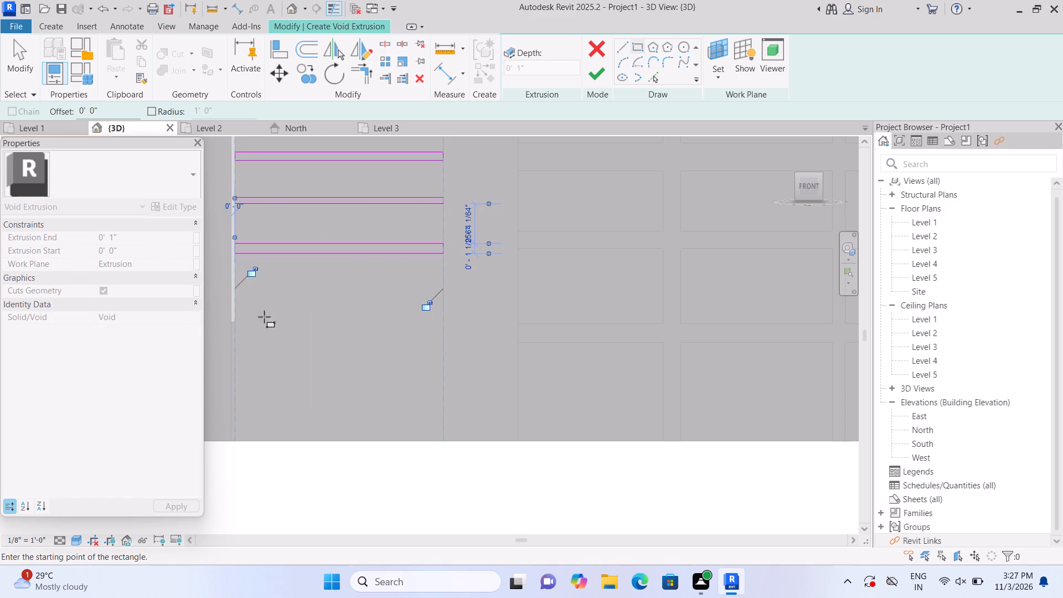
key(Escape)
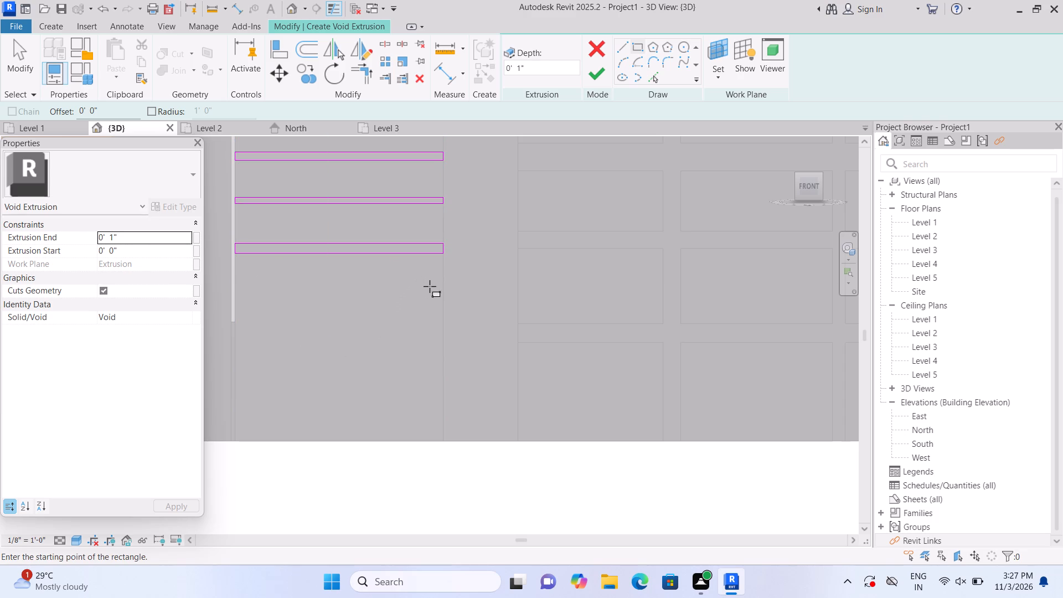
double_click(437, 286)
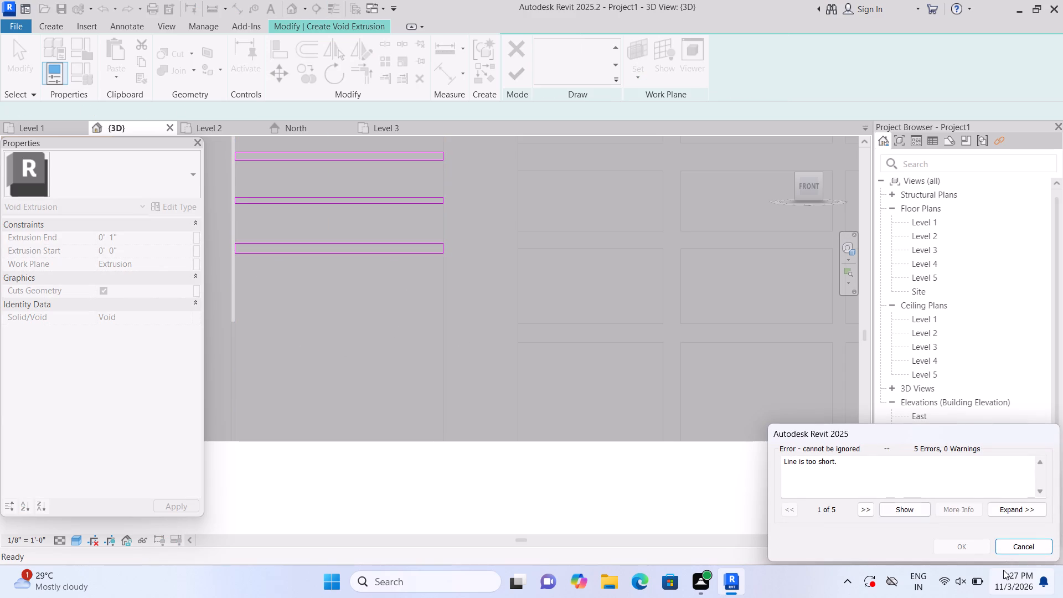
double_click(1014, 540)
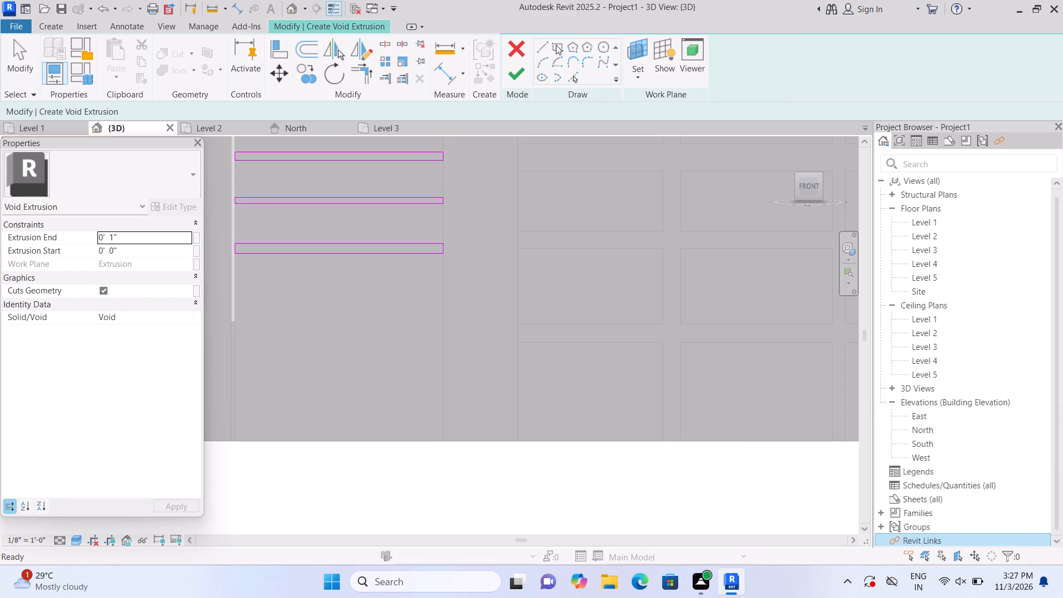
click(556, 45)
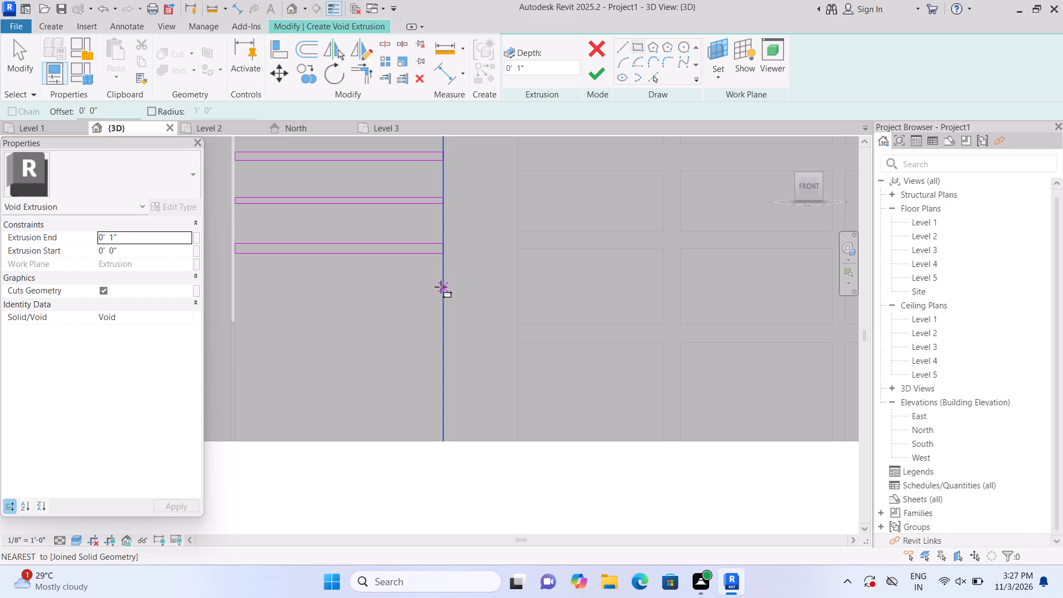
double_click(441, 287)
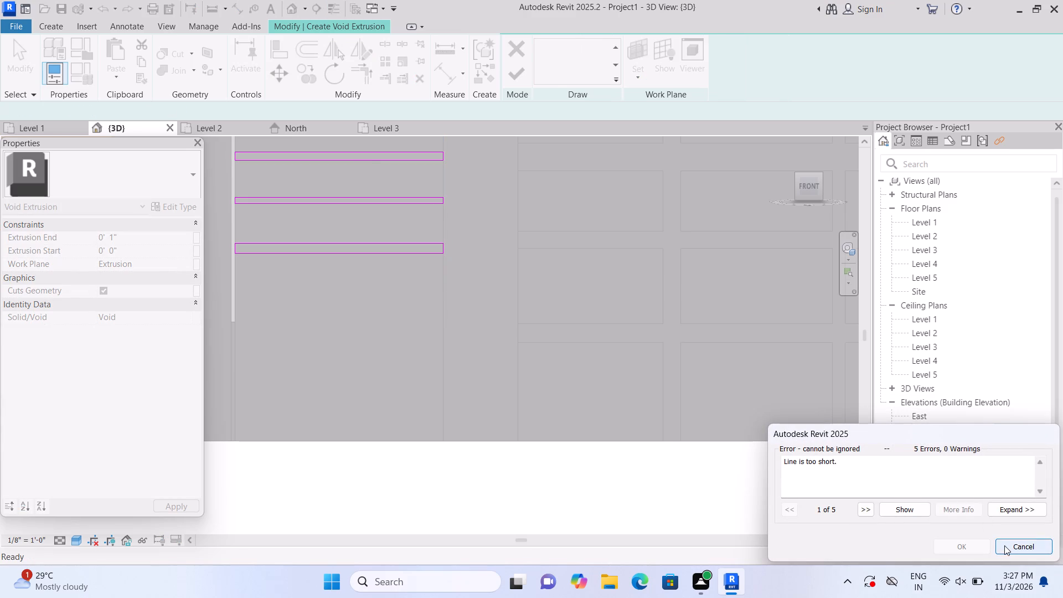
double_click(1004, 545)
Sketch two thin rectangles spanning the left leg's width below the previous one, beside the third row of wall panels.
click(558, 49)
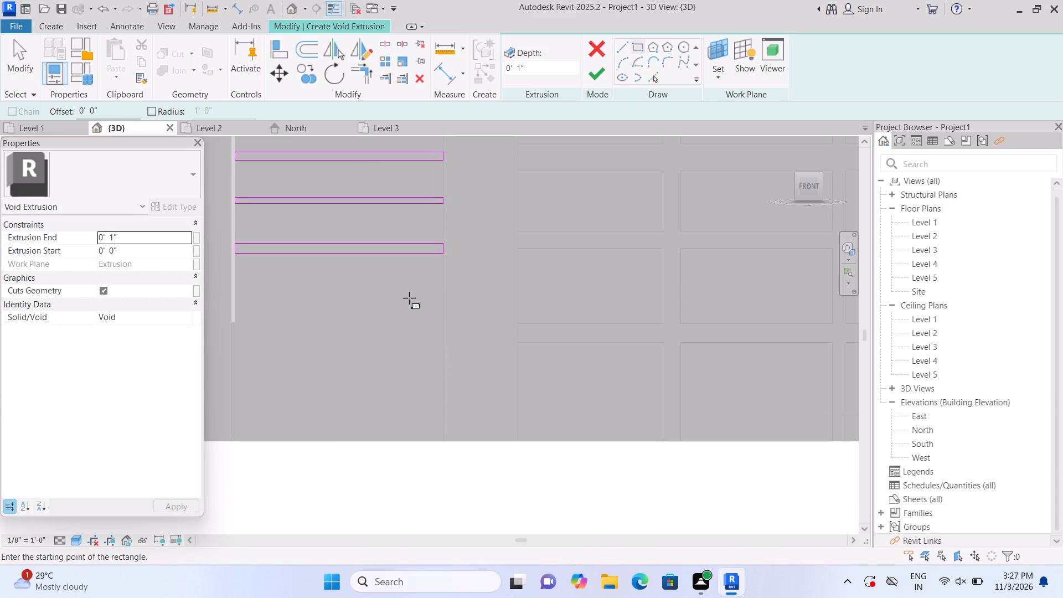
click(440, 291)
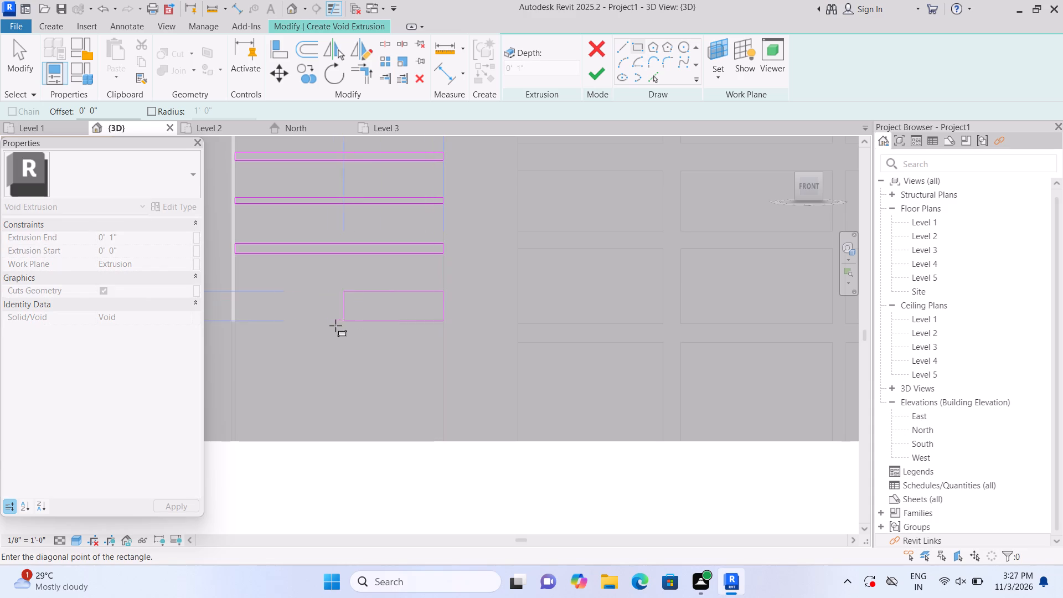
click(236, 301)
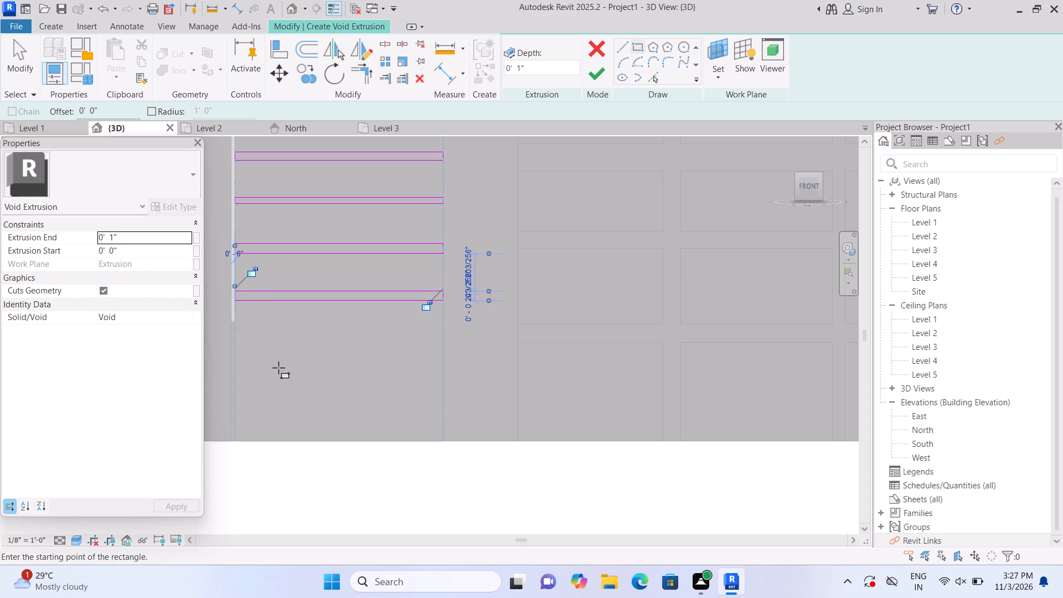
key(Escape)
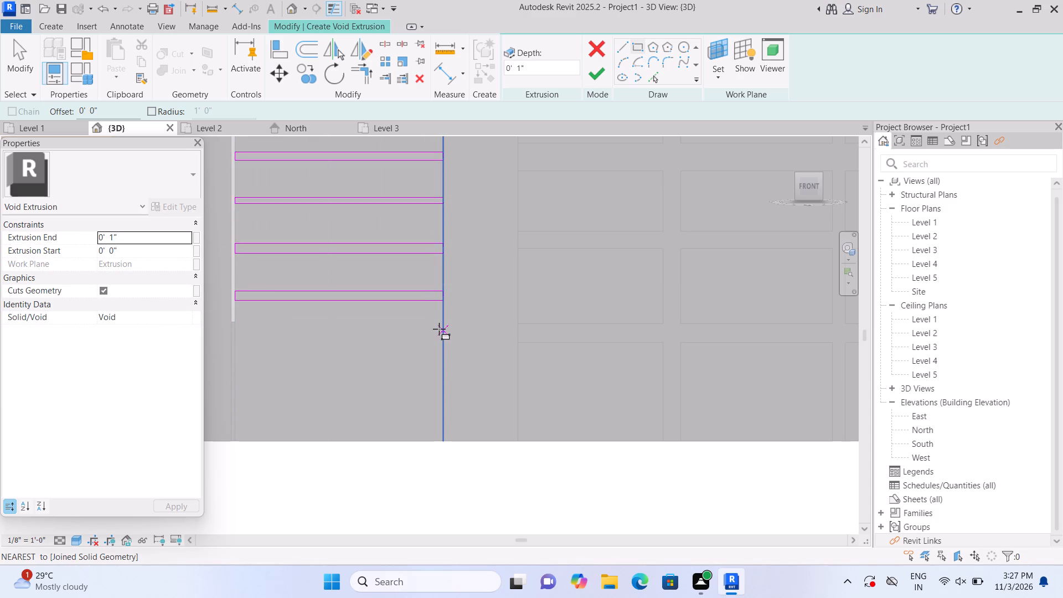
click(439, 329)
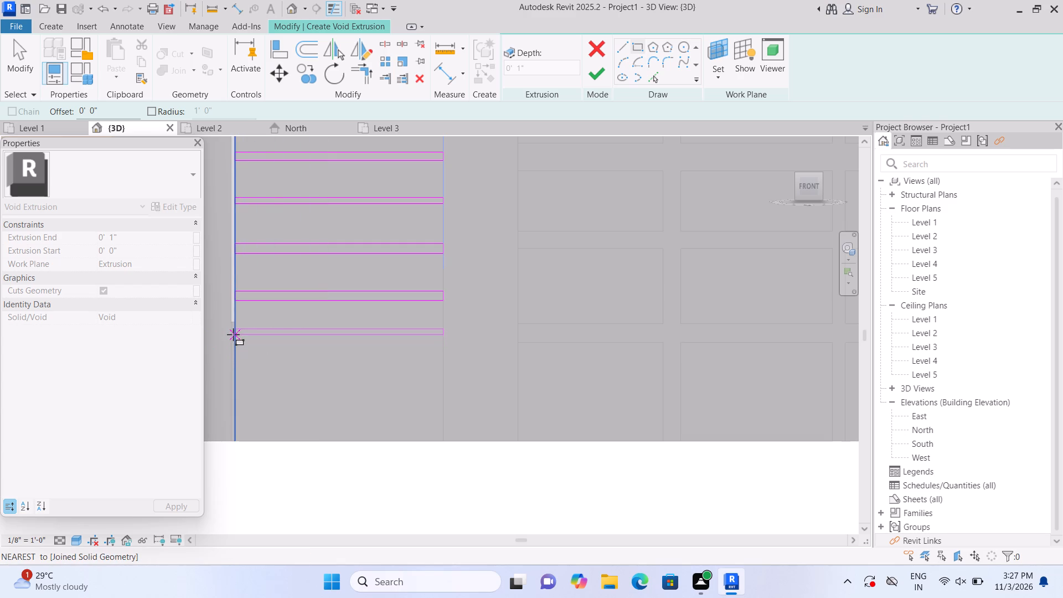
click(233, 334)
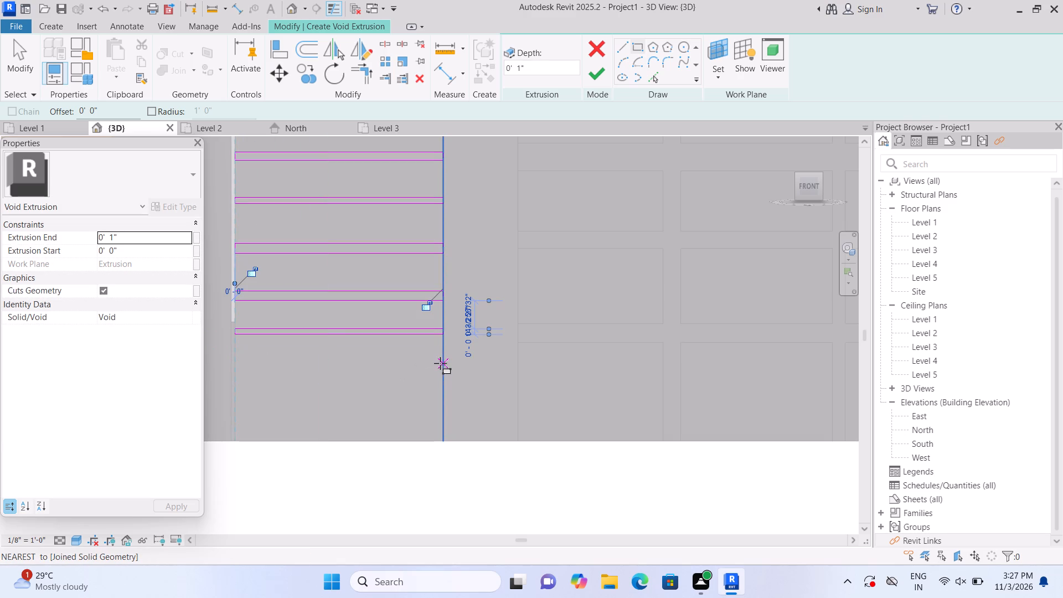
Sketch two more thin rectangles spanning the left leg's width at similar spacing, down to just above the wall's base.
click(440, 364)
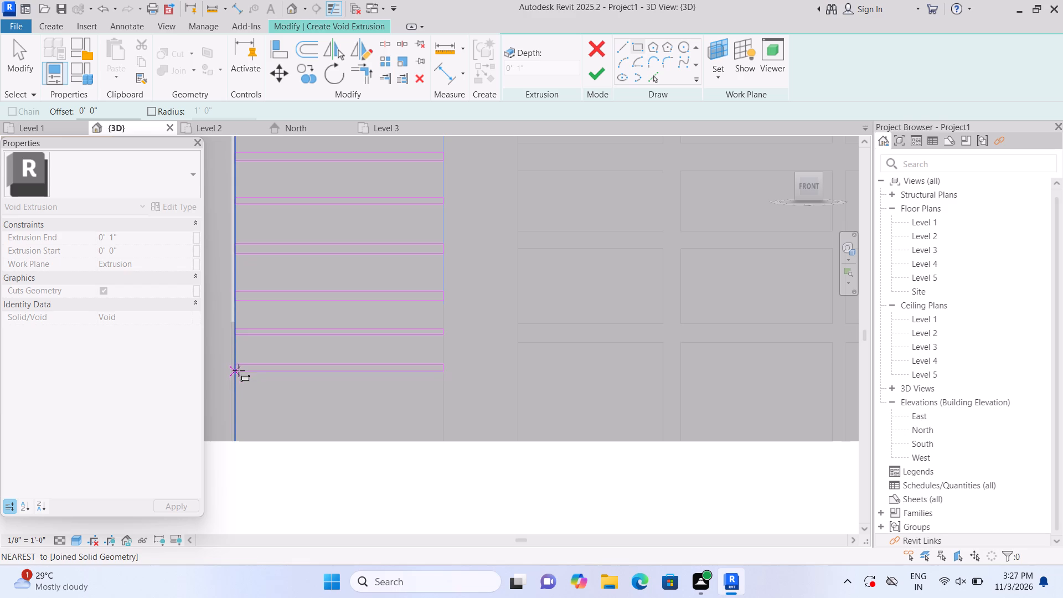
click(239, 369)
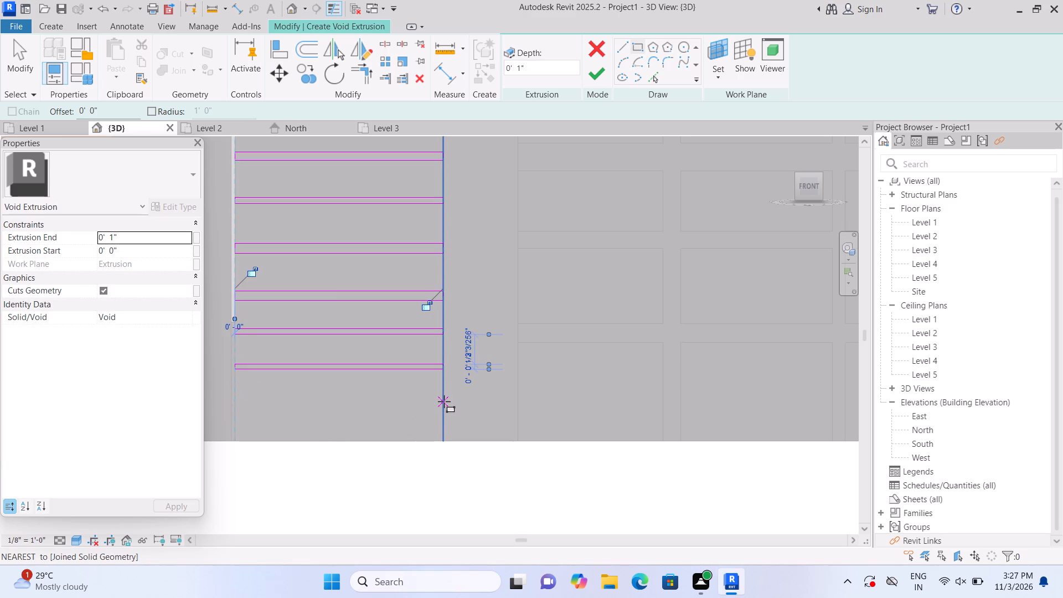
click(443, 400)
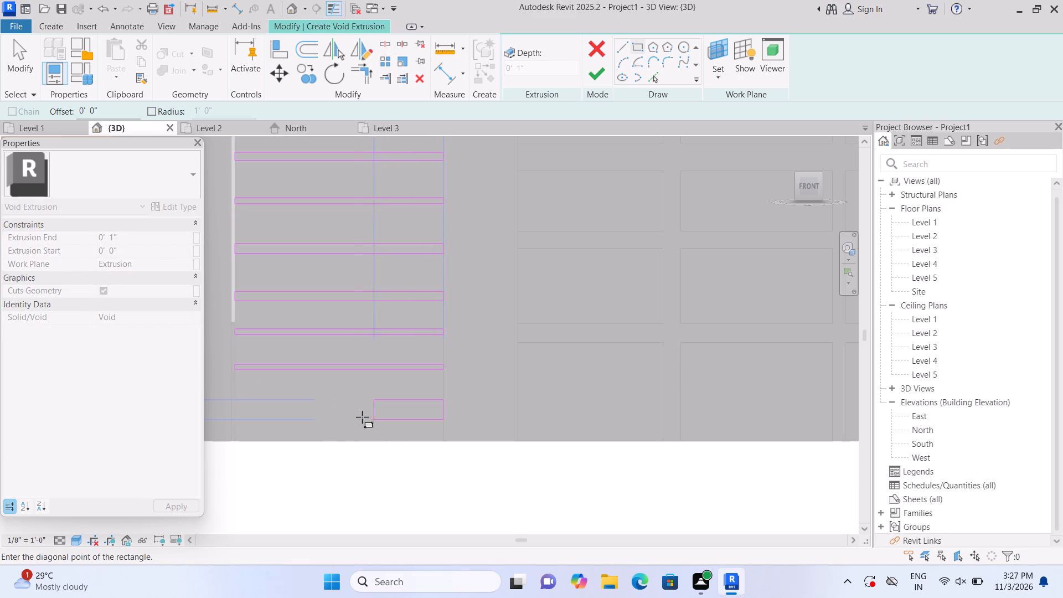
click(239, 405)
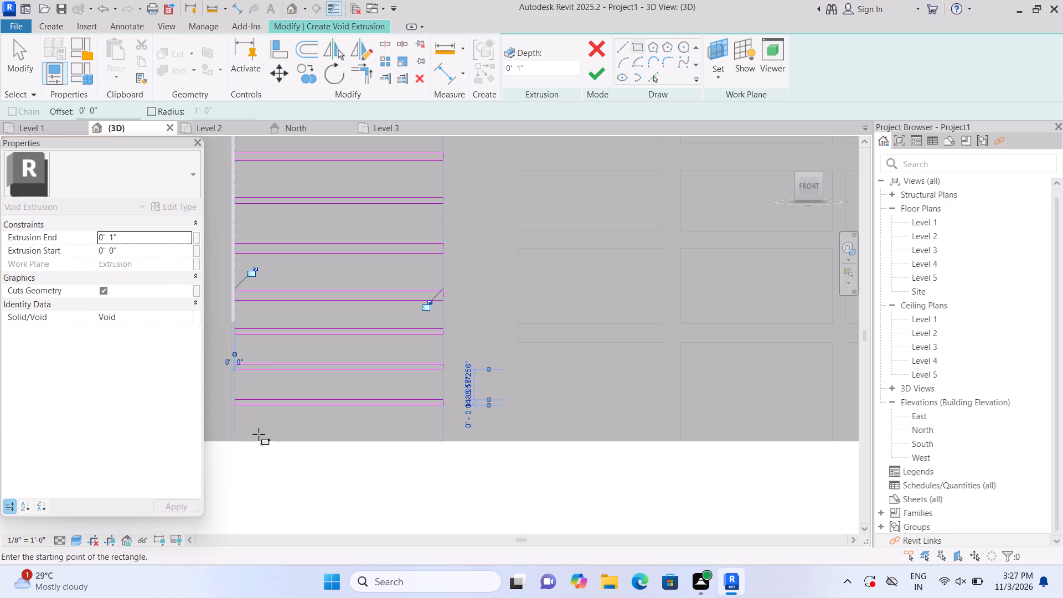
key(Escape)
Finish the void extrusion sketch with a 1" depth to cut the grooves into the window frame and both legs.
scroll(259, 437, down, 6)
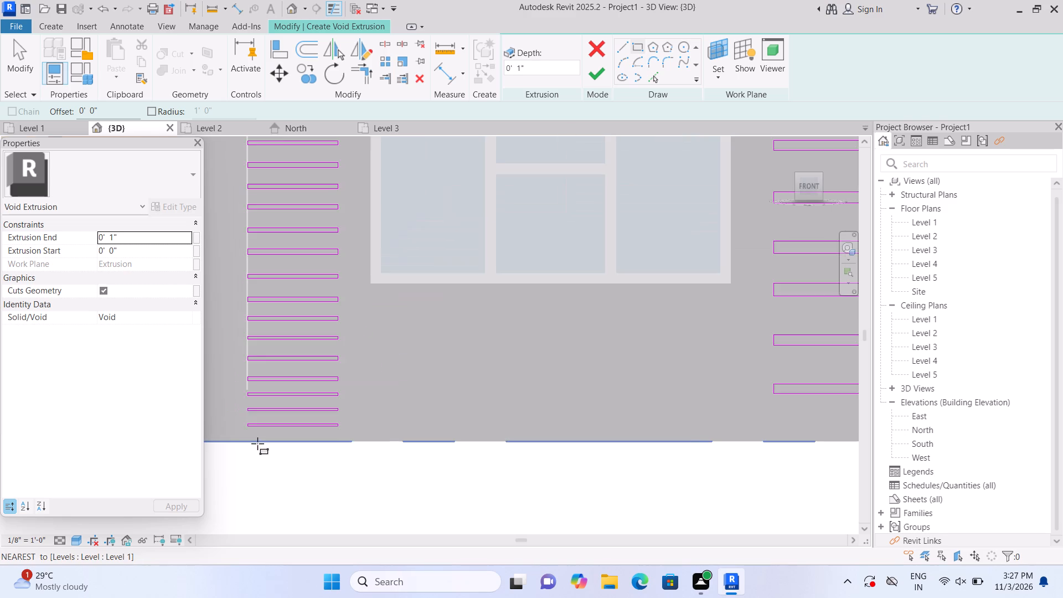
scroll(257, 444, down, 8)
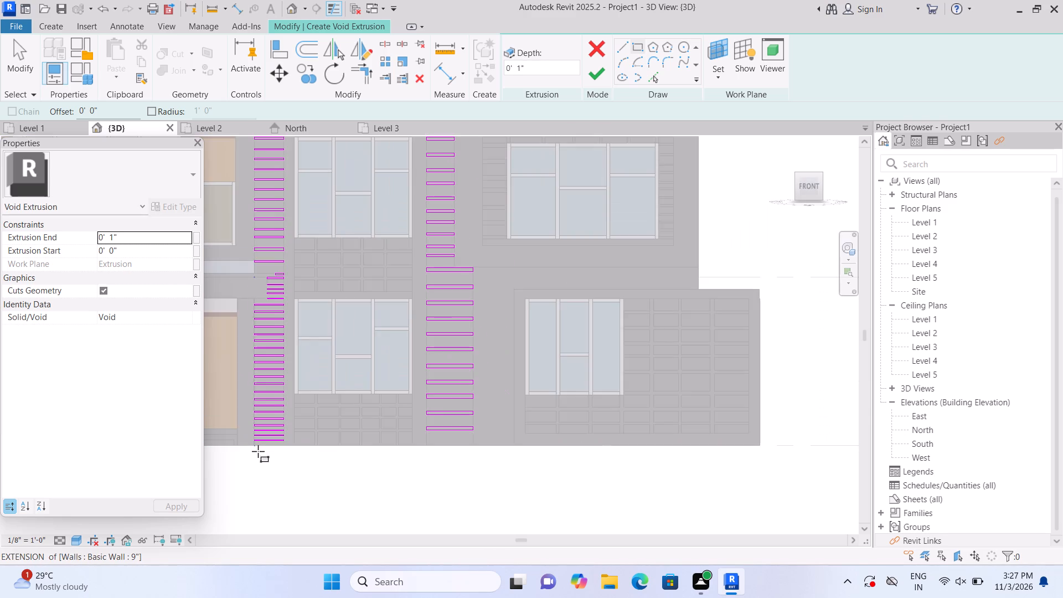
scroll(258, 453, down, 3)
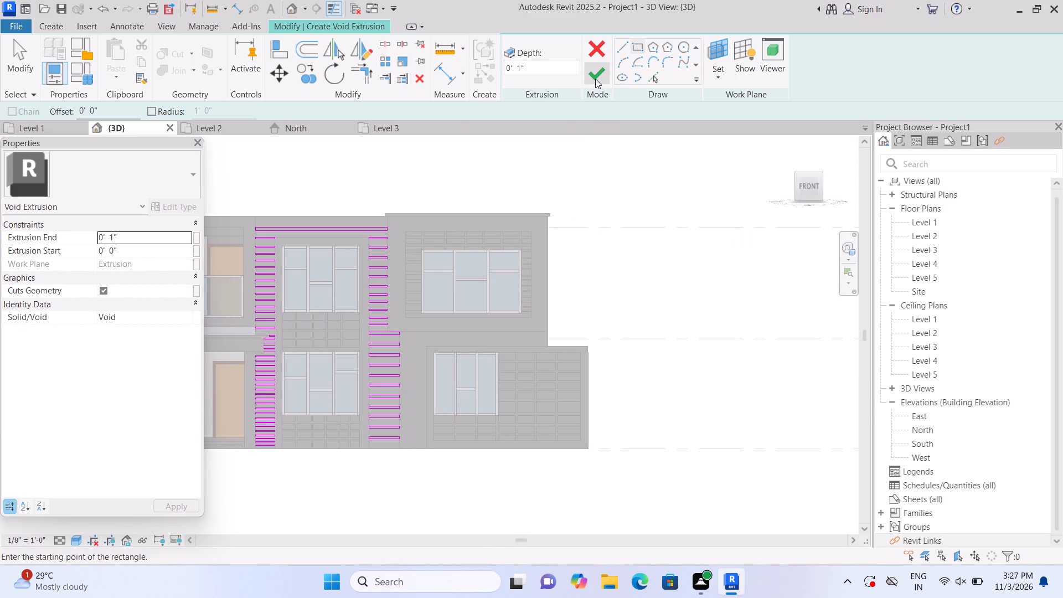
click(595, 79)
click(637, 197)
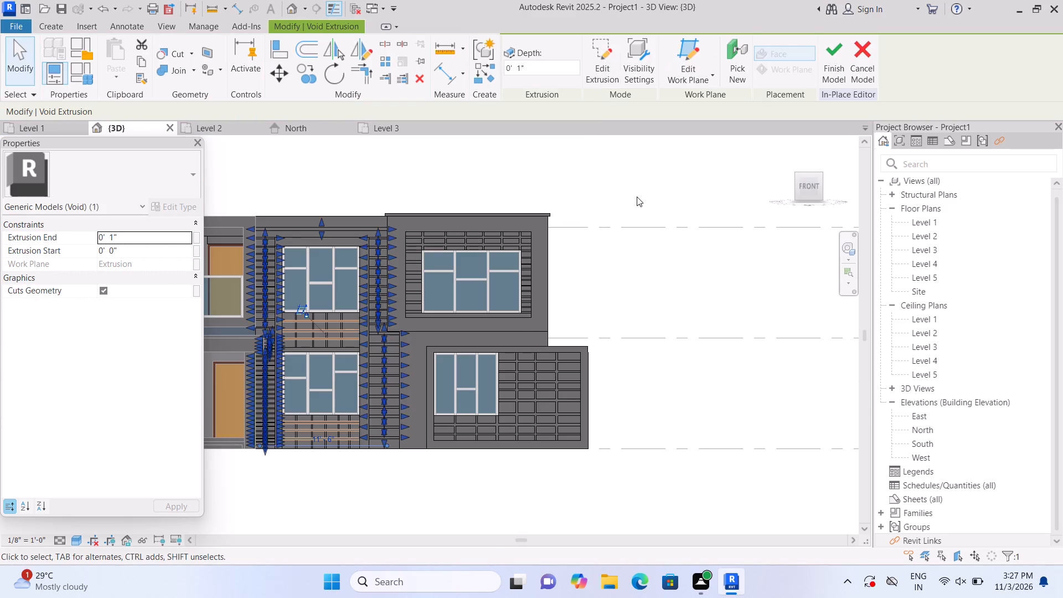
middle_click(653, 200)
middle_drag(657, 202, 719, 210)
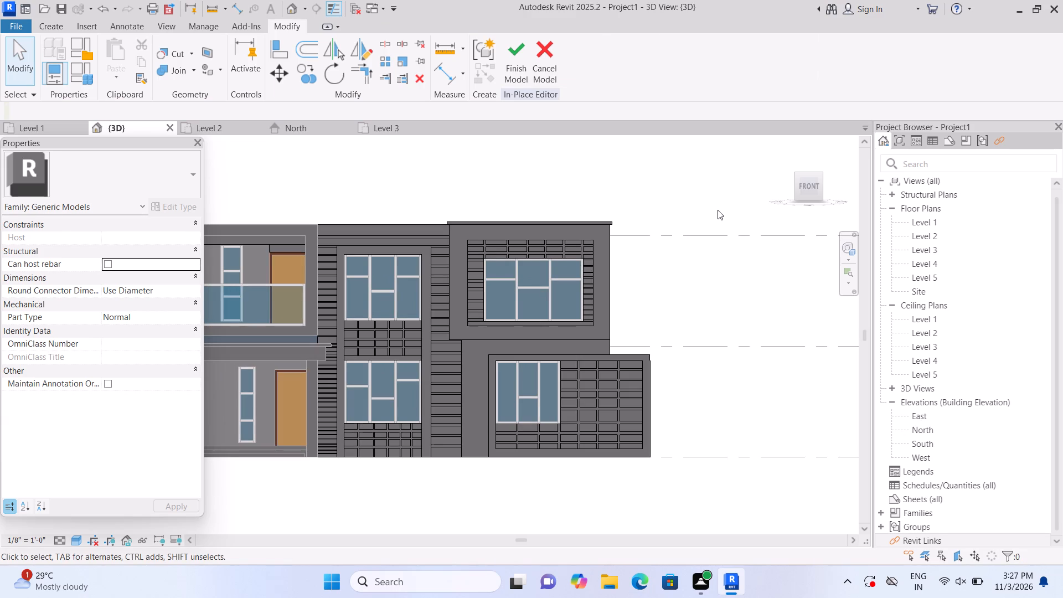
middle_drag(575, 184, 703, 193)
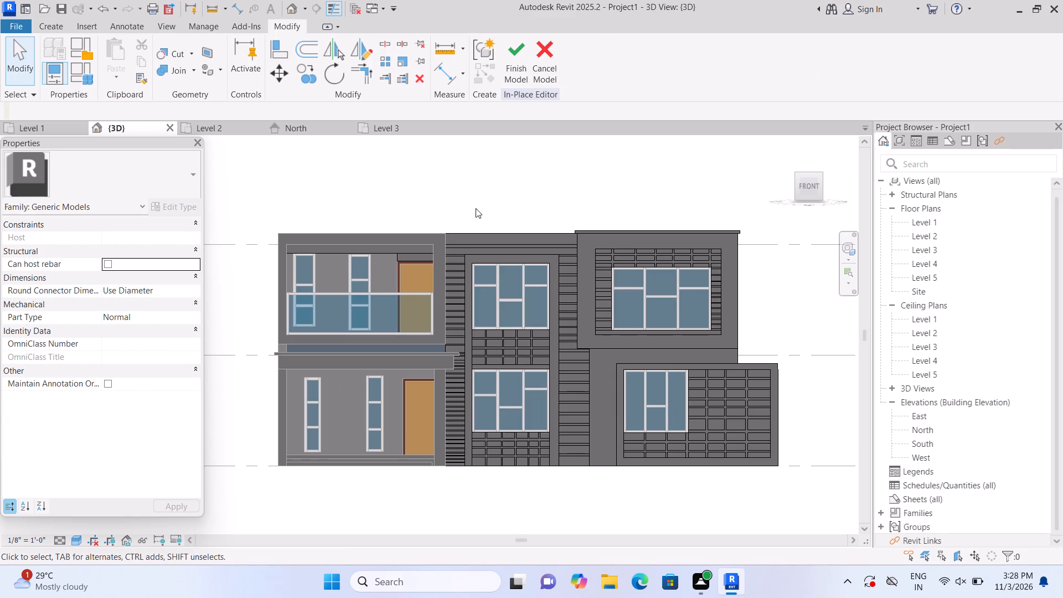
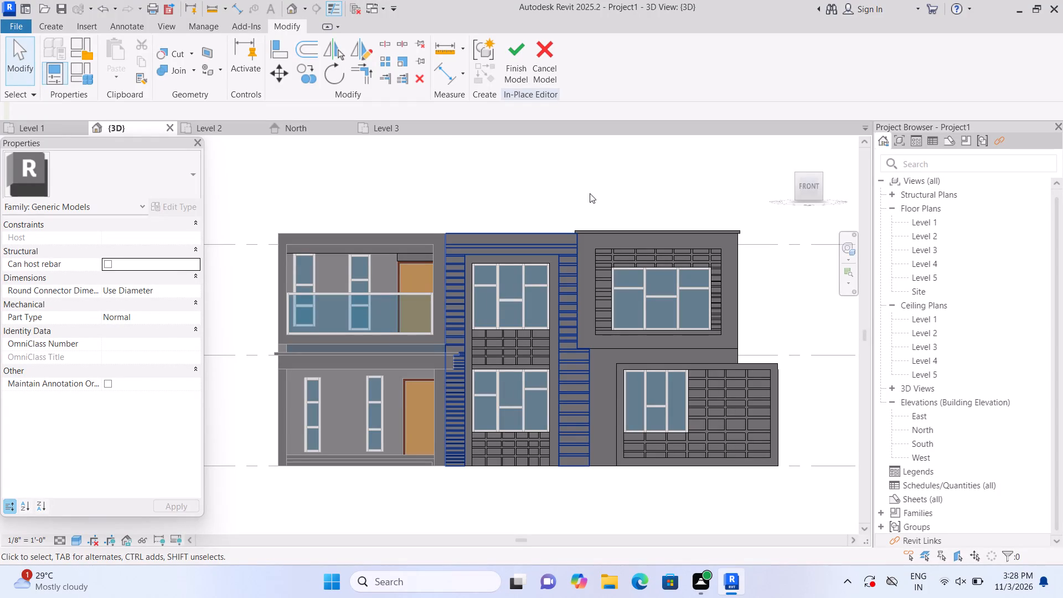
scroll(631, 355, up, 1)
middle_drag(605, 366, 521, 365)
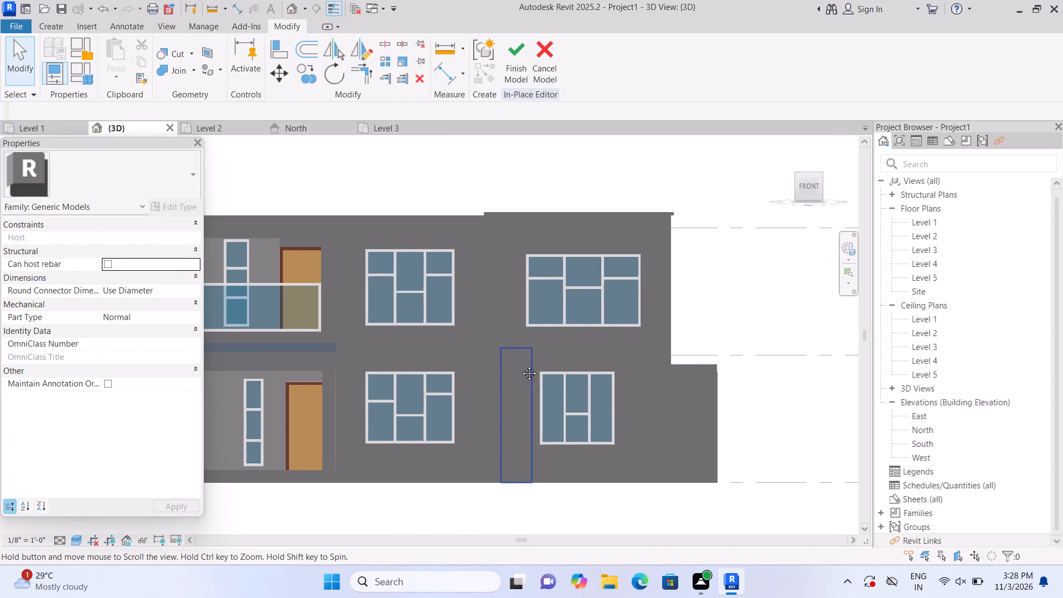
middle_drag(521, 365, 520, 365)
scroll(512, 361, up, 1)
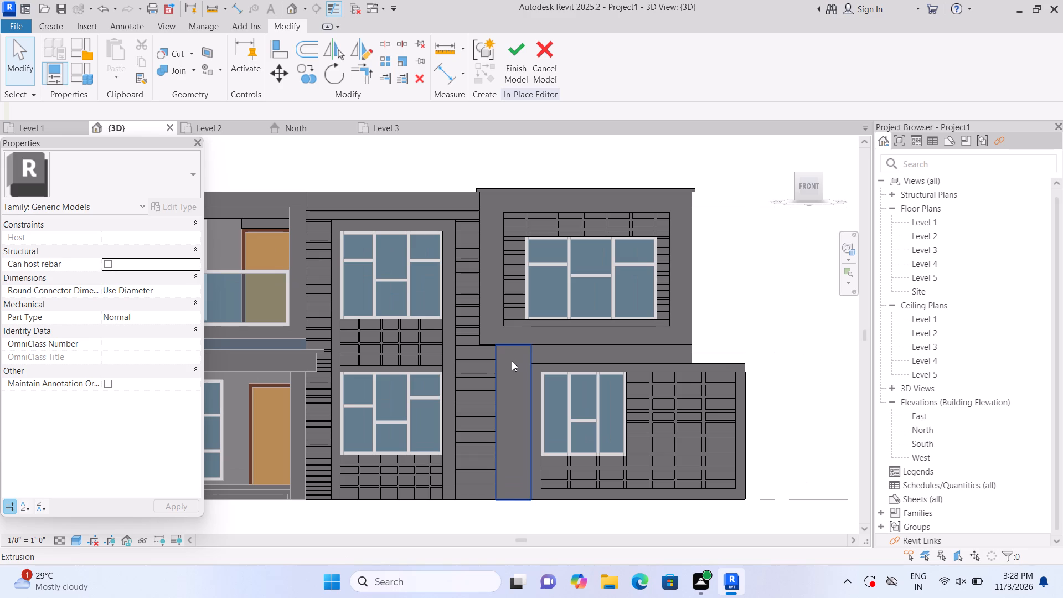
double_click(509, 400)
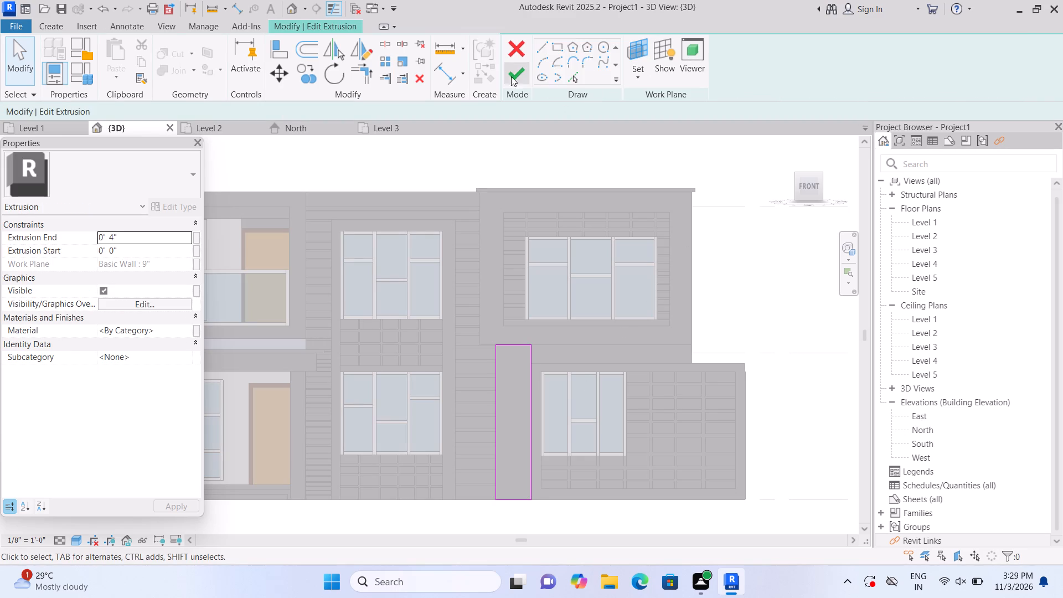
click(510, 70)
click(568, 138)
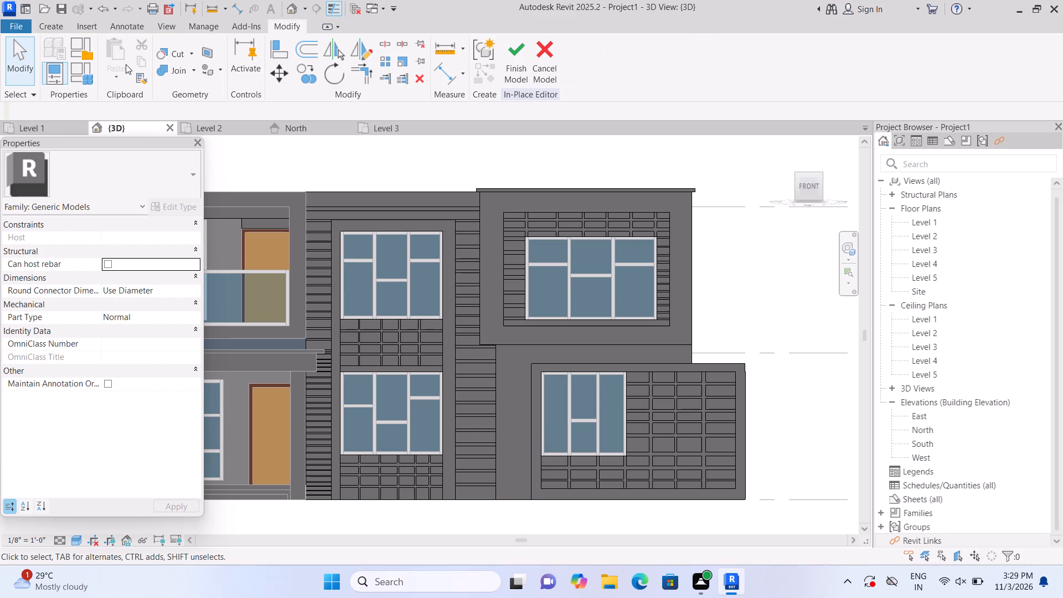
Start a void extrusion on the wall band above the lower-right window frame and sketch a rectangle about 1 1/2" wide and 1'-3 3/4" high at its left corner.
click(54, 23)
click(285, 73)
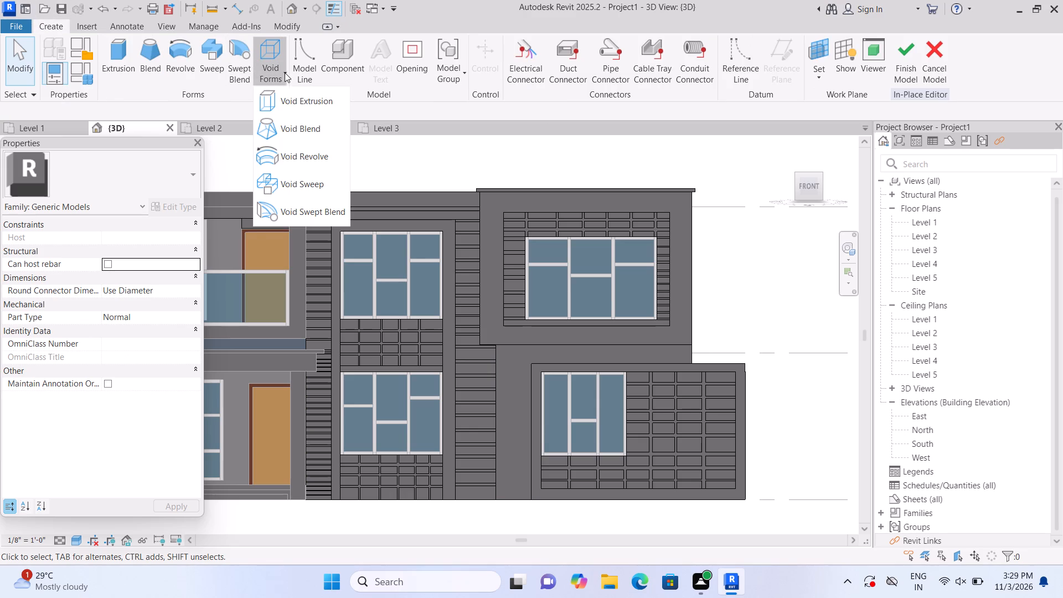
click(289, 101)
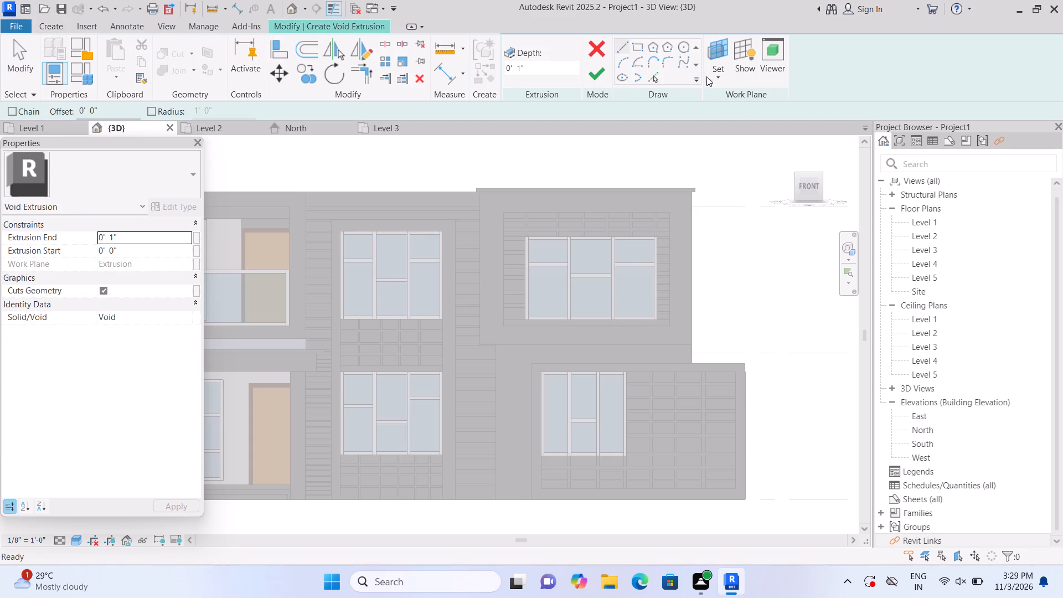
click(708, 77)
click(732, 126)
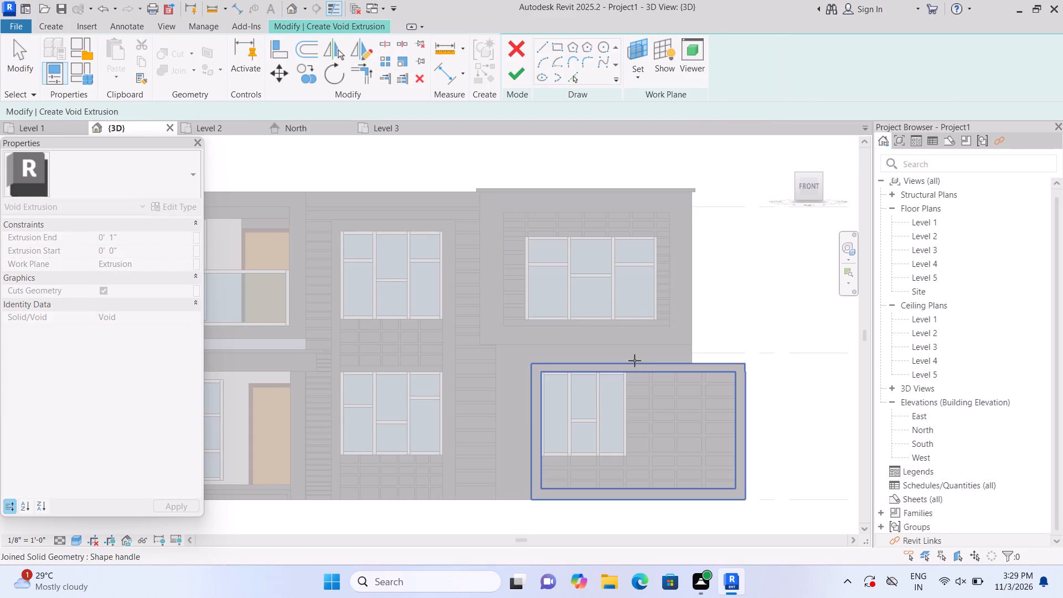
double_click(617, 355)
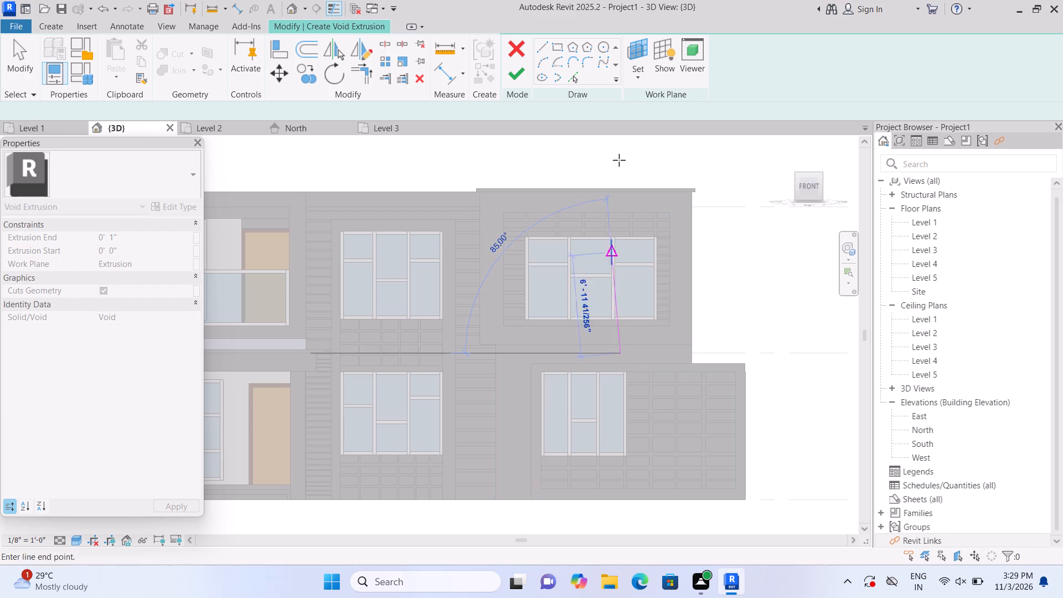
click(633, 43)
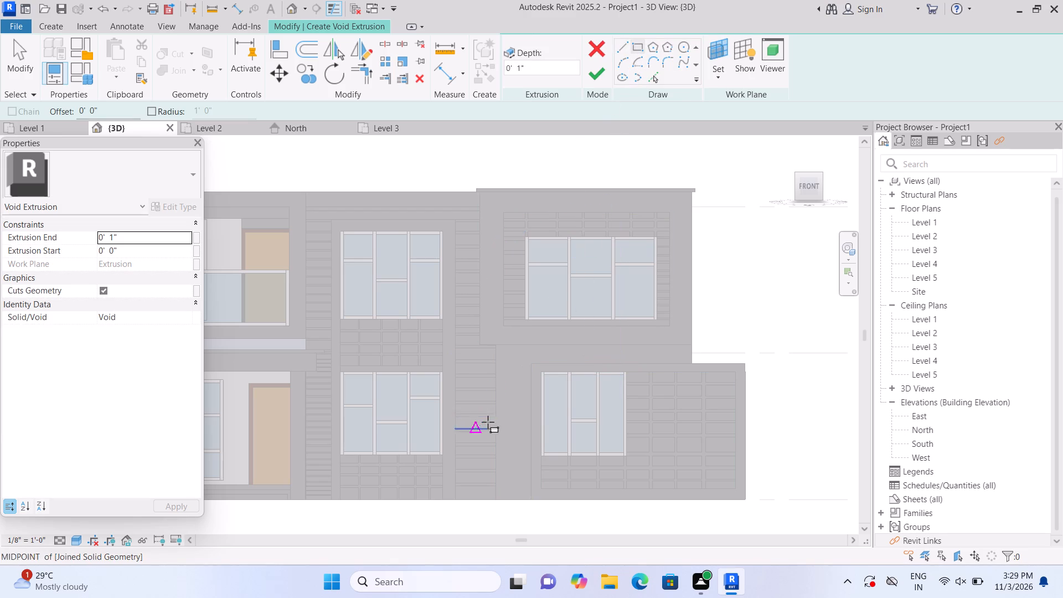
scroll(488, 421, up, 1)
scroll(529, 387, up, 6)
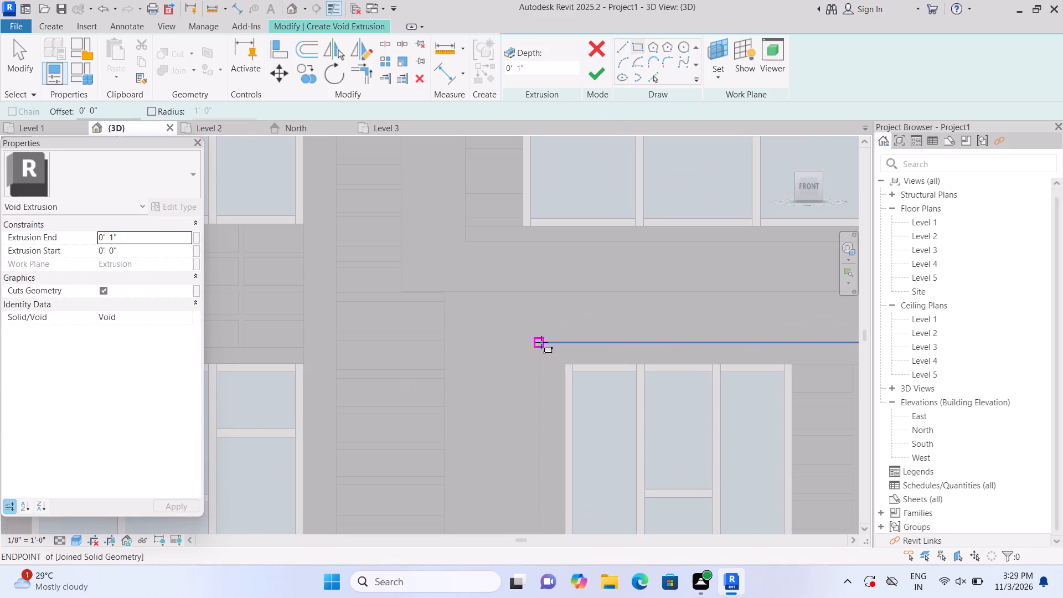
click(540, 342)
scroll(555, 296, up, 2)
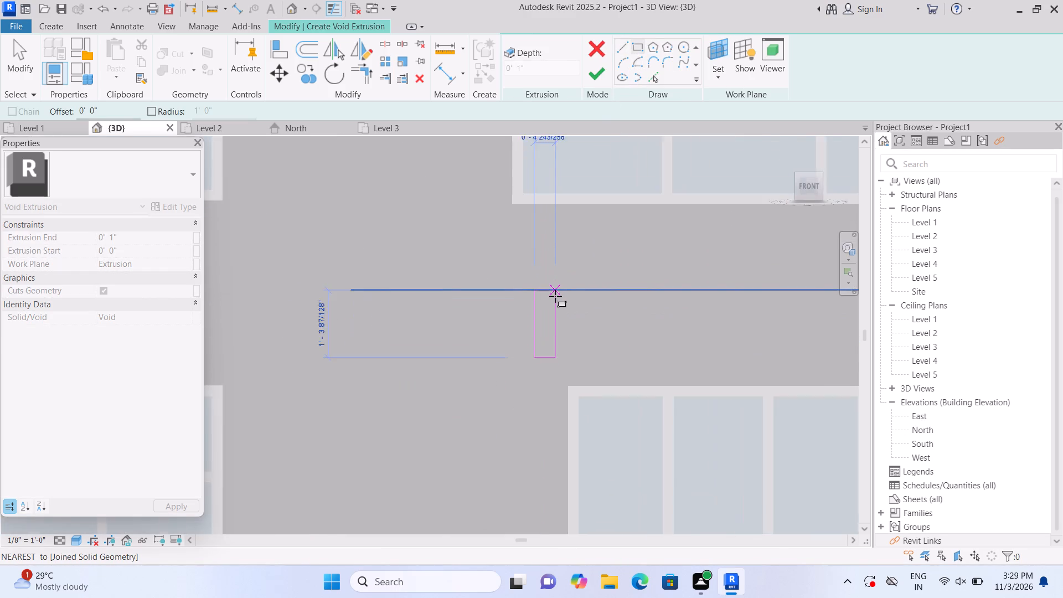
scroll(555, 296, up, 3)
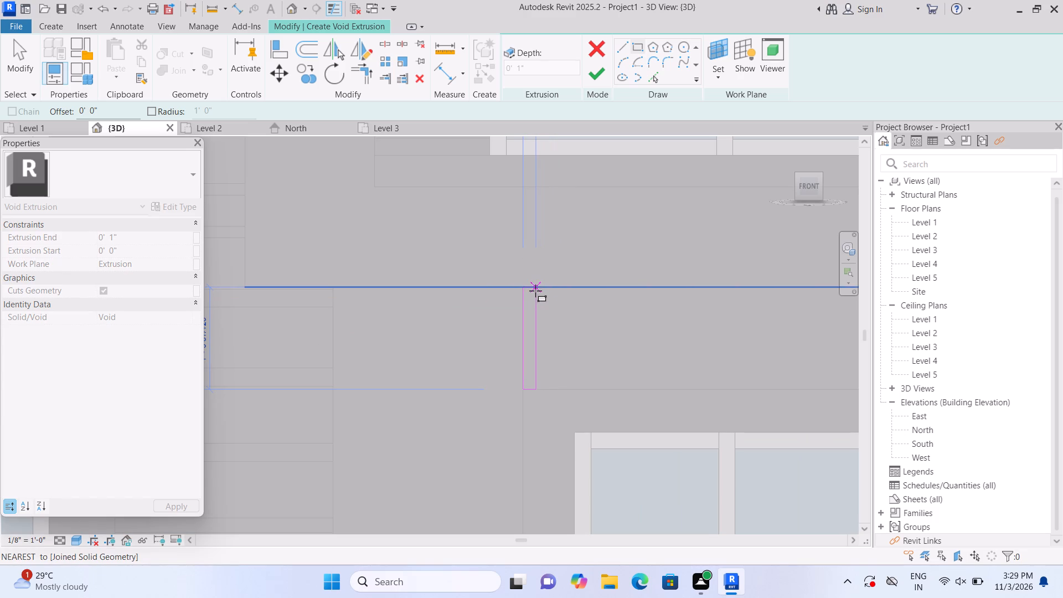
click(533, 291)
middle_drag(576, 326, 543, 271)
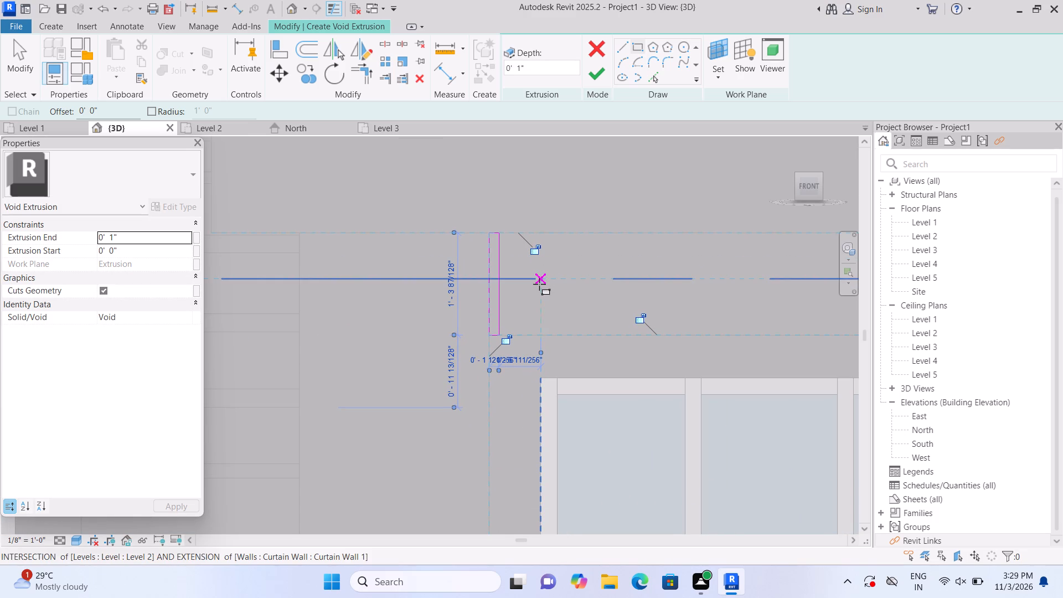
key(Escape)
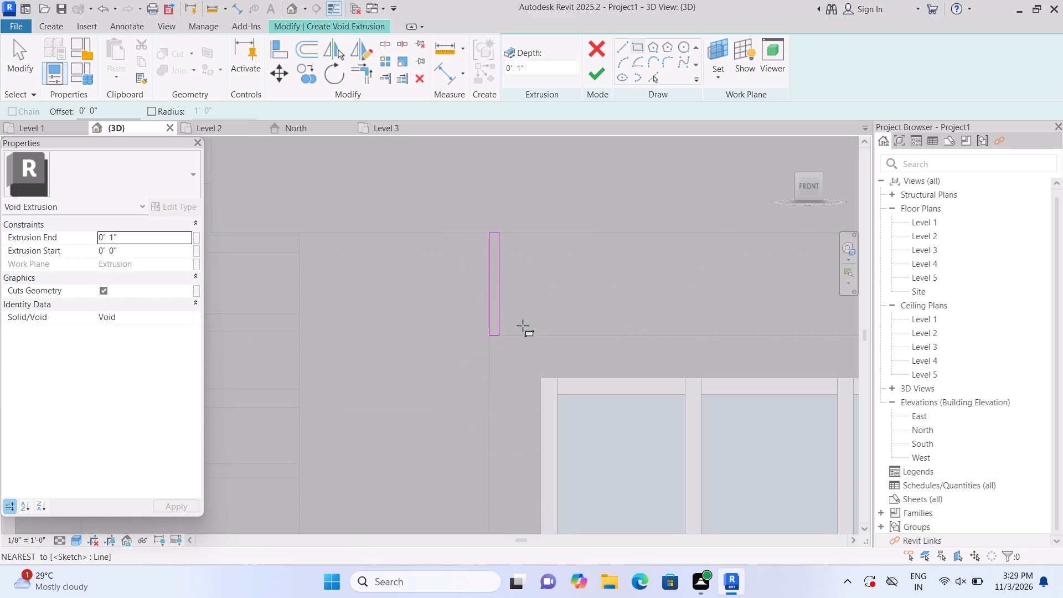
Sketch two more thin vertical rectangles about 1'-3 3/4" high beside the first, spanning the band's full height with narrow gaps between them.
click(508, 332)
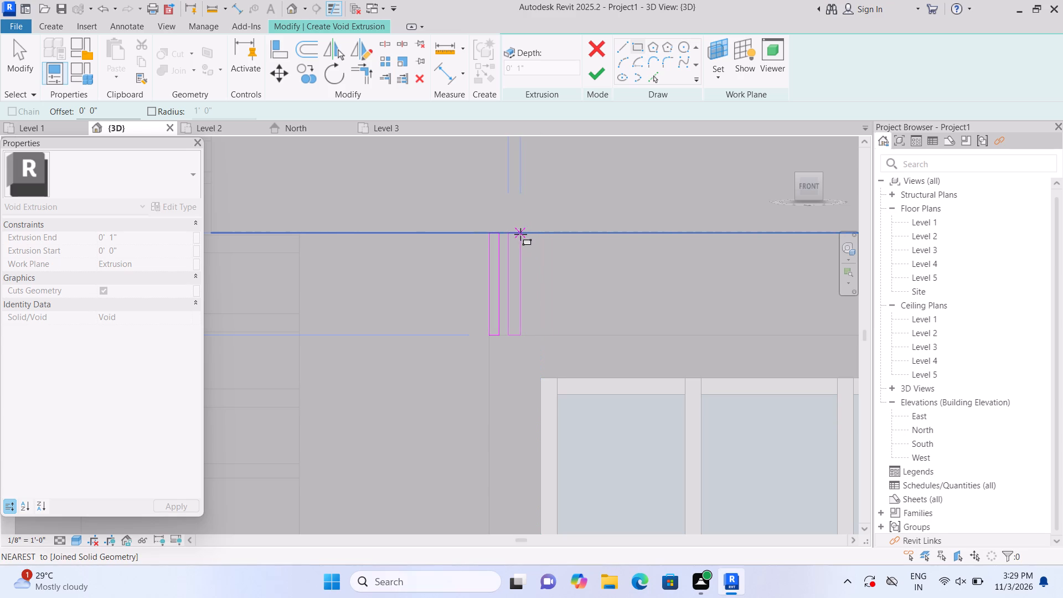
double_click(519, 235)
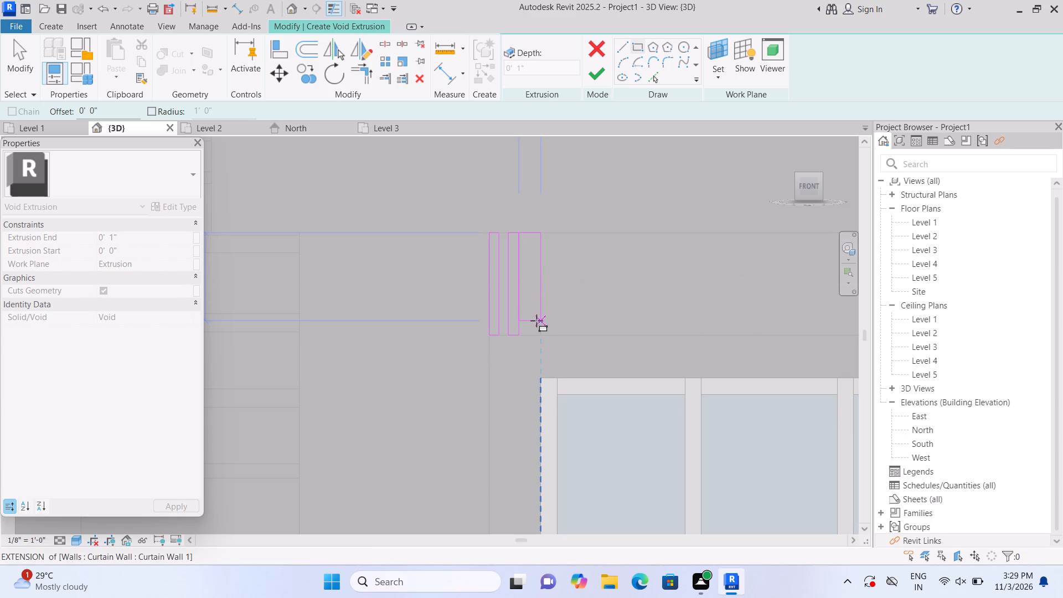
key(Escape)
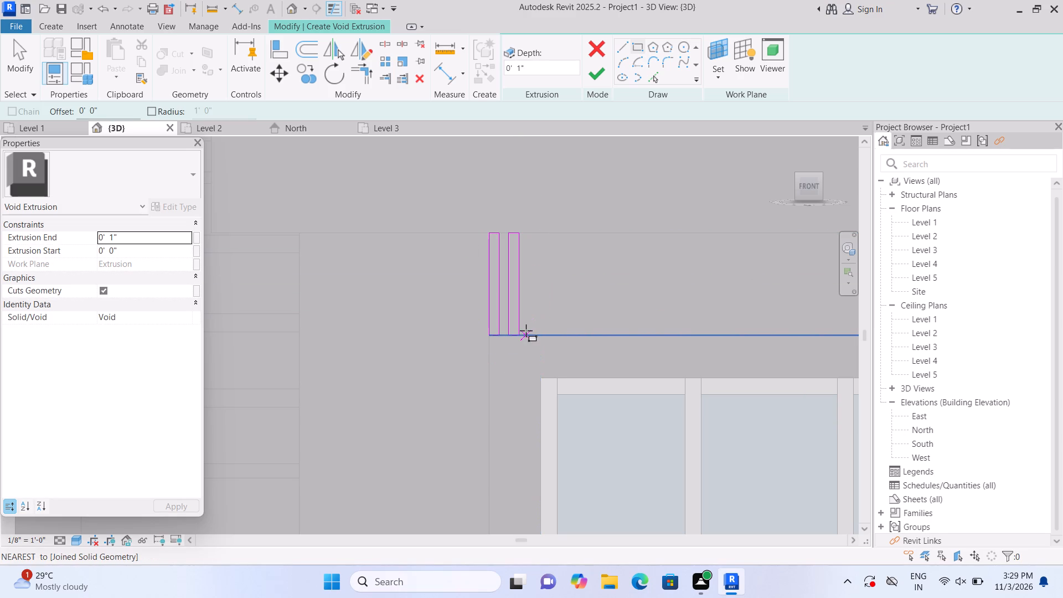
click(526, 331)
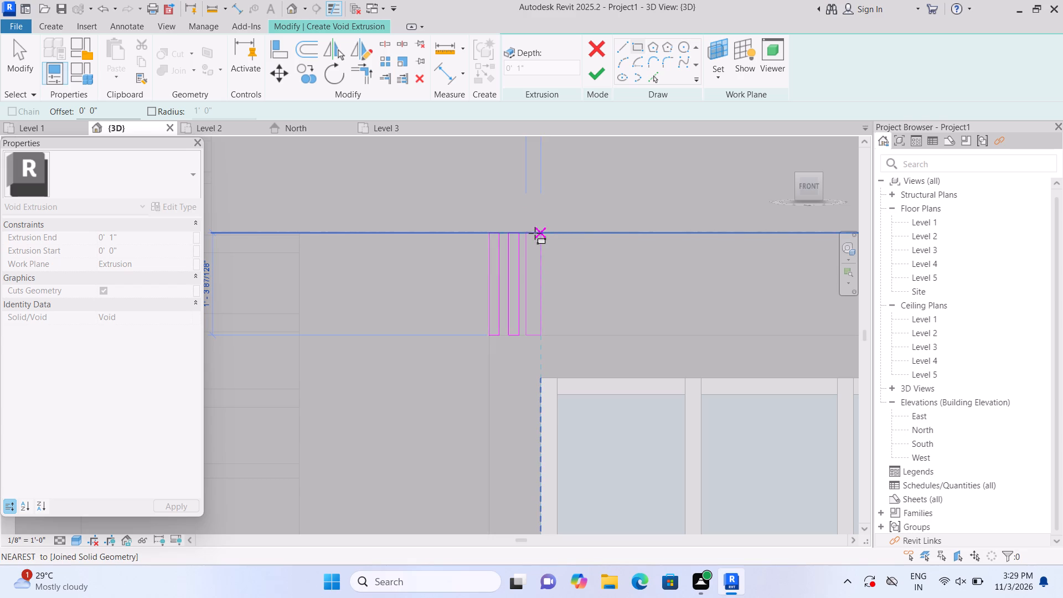
click(533, 234)
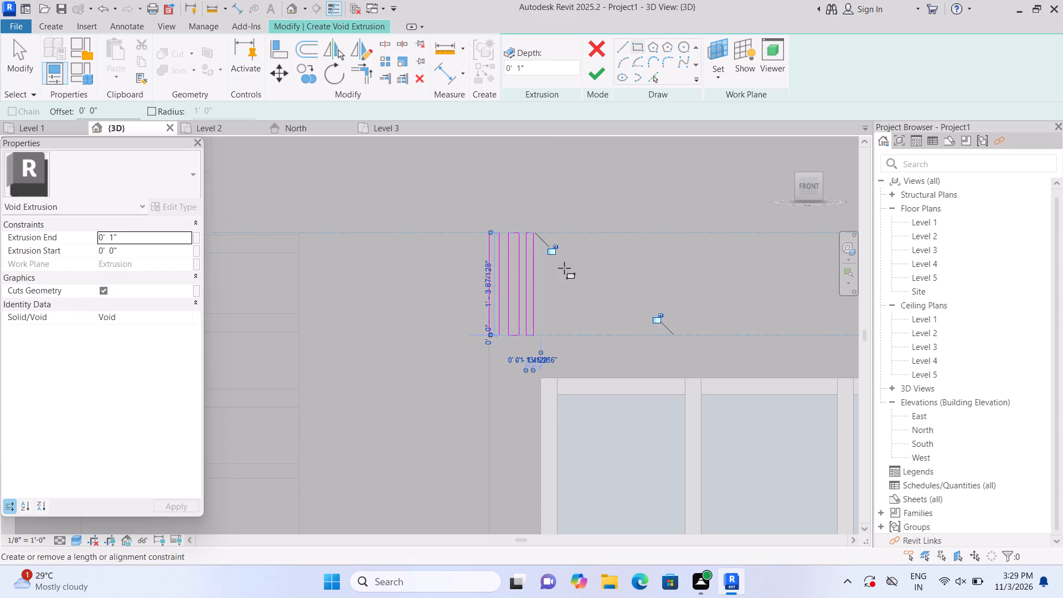
key(Escape)
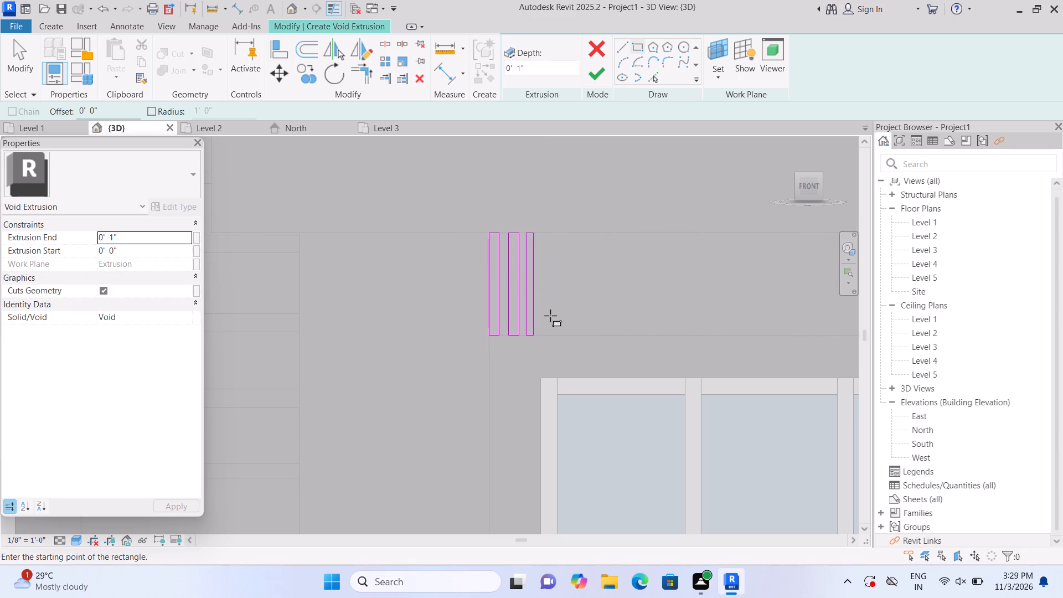
Sketch a fourth and fifth thin vertical rectangle at similar spacing across the band's height, the fifth about 1 3/8" wide.
click(546, 331)
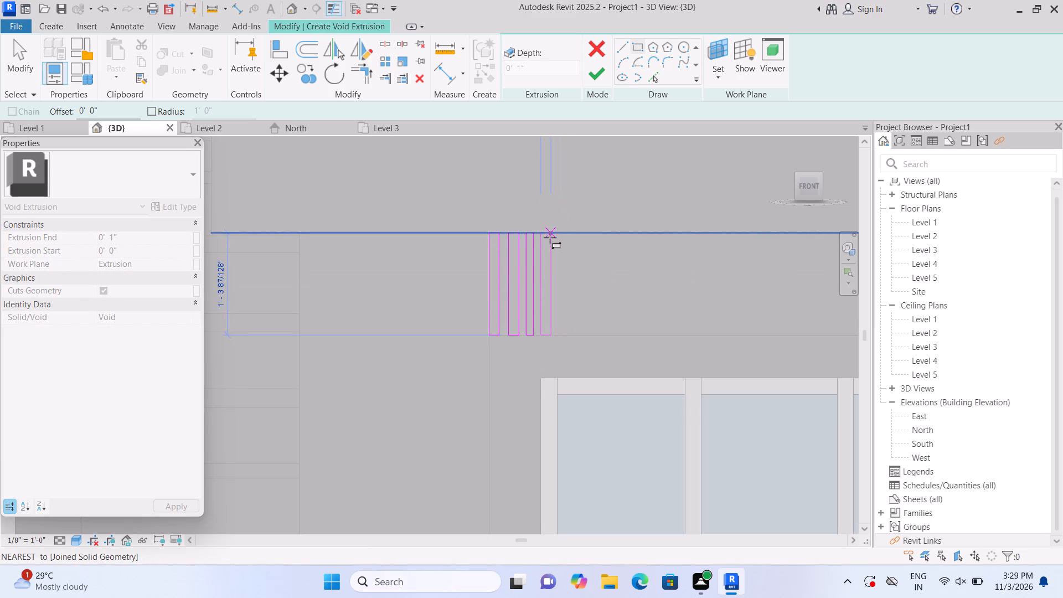
click(550, 238)
key(Escape)
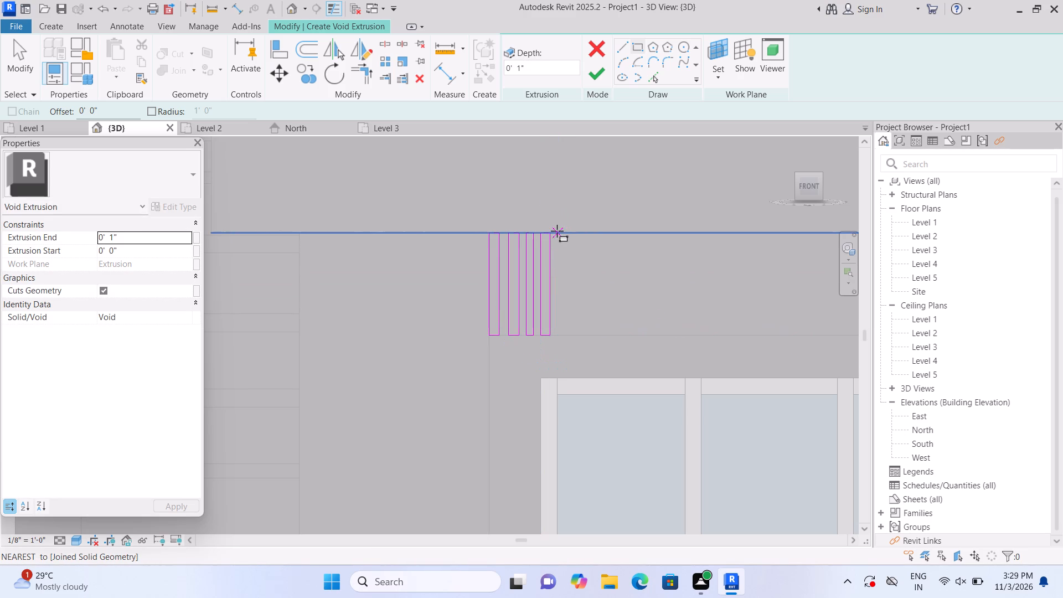
click(557, 231)
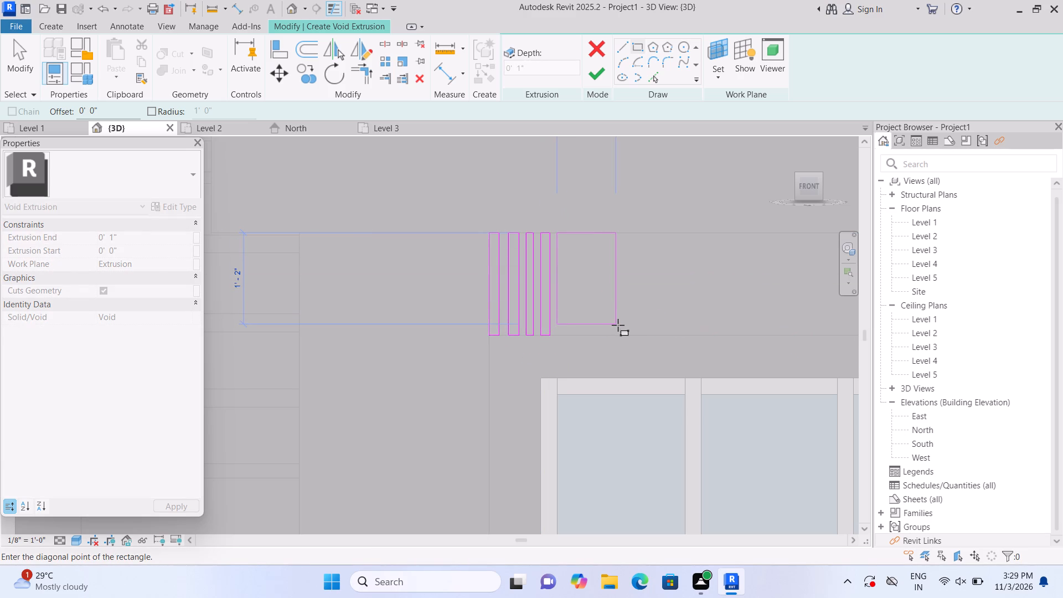
click(566, 332)
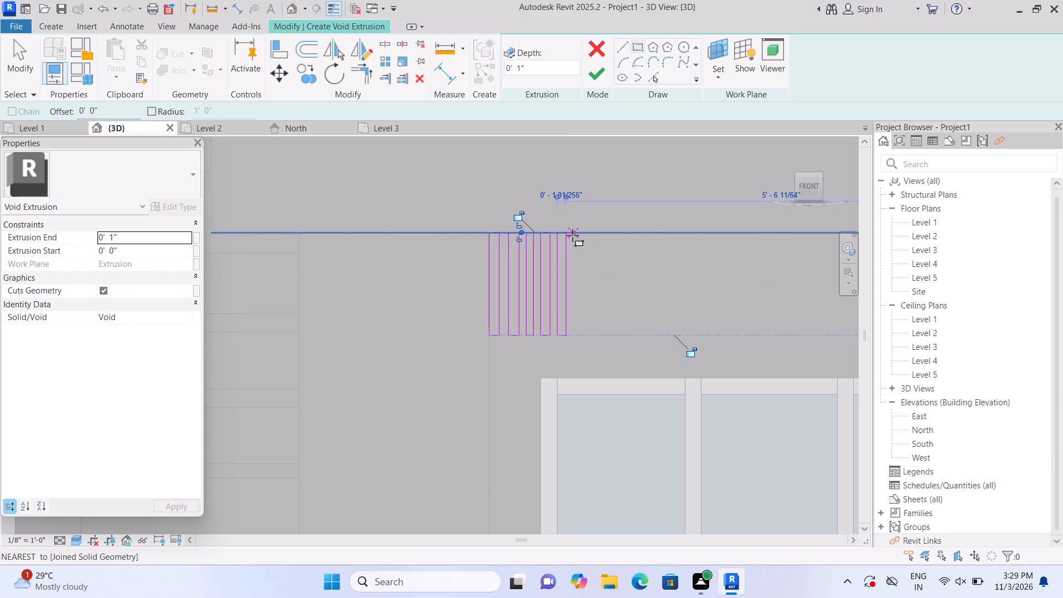
double_click(575, 234)
click(1035, 543)
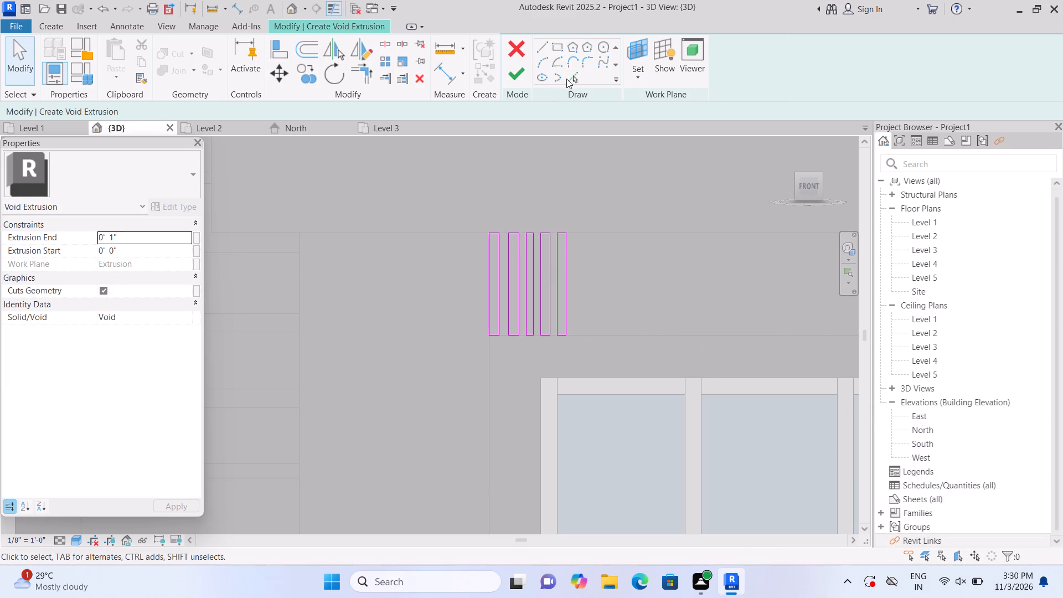
Sketch a sixth and seventh thin vertical rectangle to the right of the row, spanning the band's height at similar spacing.
click(560, 47)
middle_drag(635, 279, 592, 282)
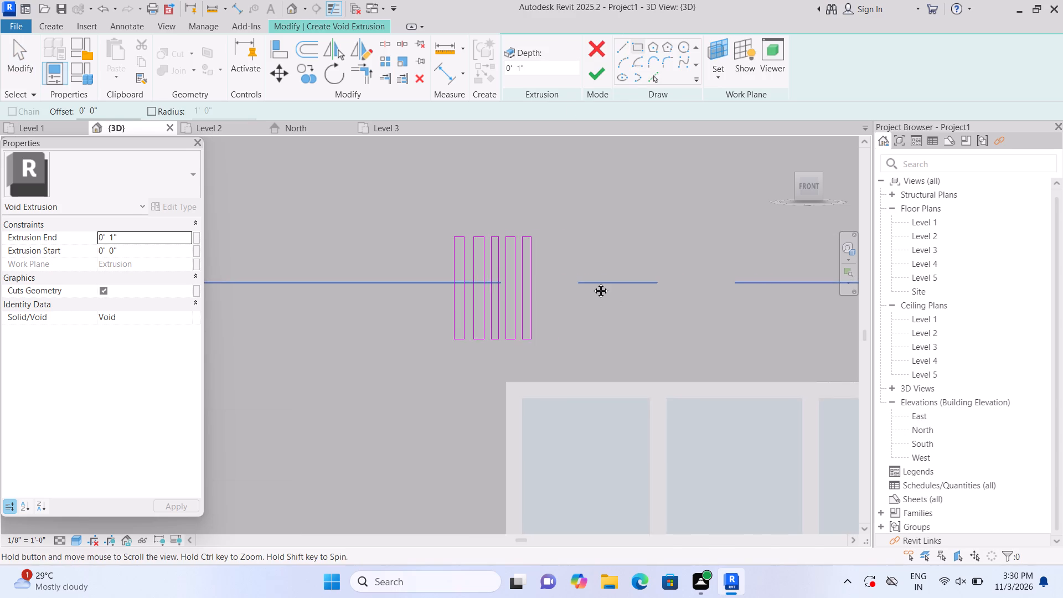
middle_drag(592, 282, 519, 292)
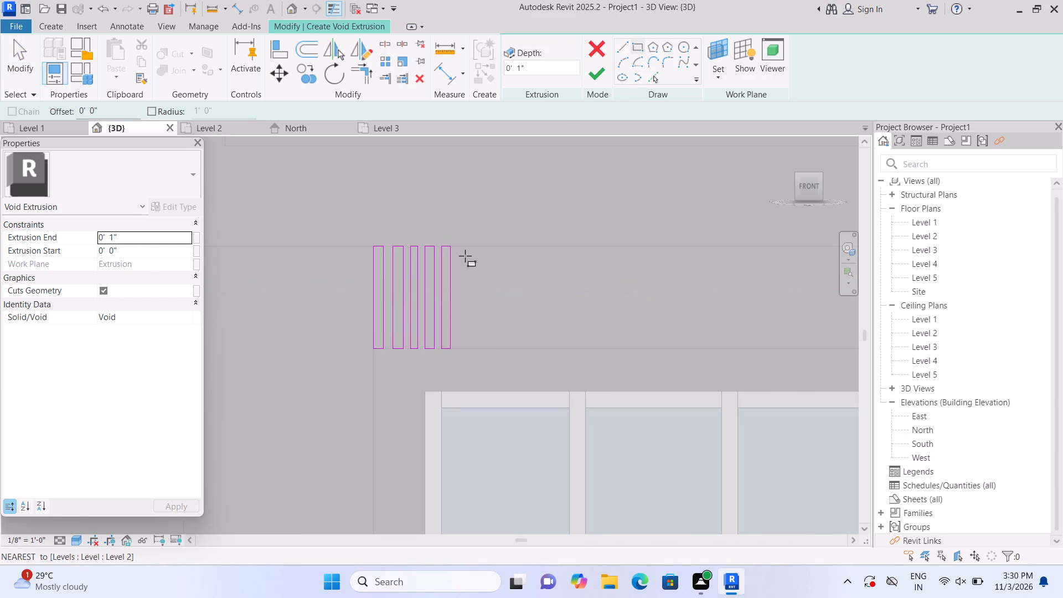
click(458, 244)
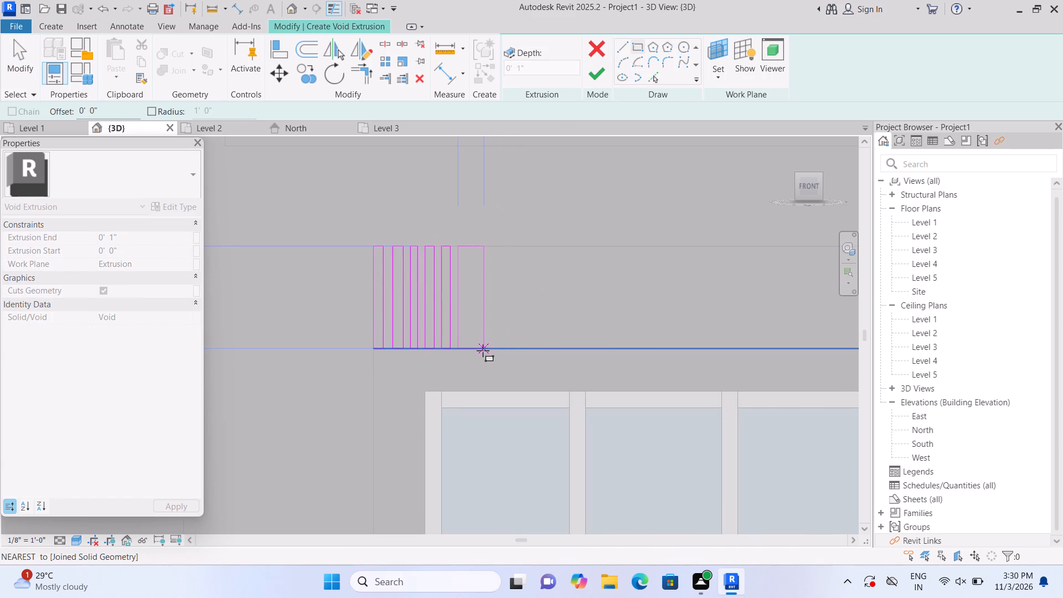
scroll(481, 350, up, 1)
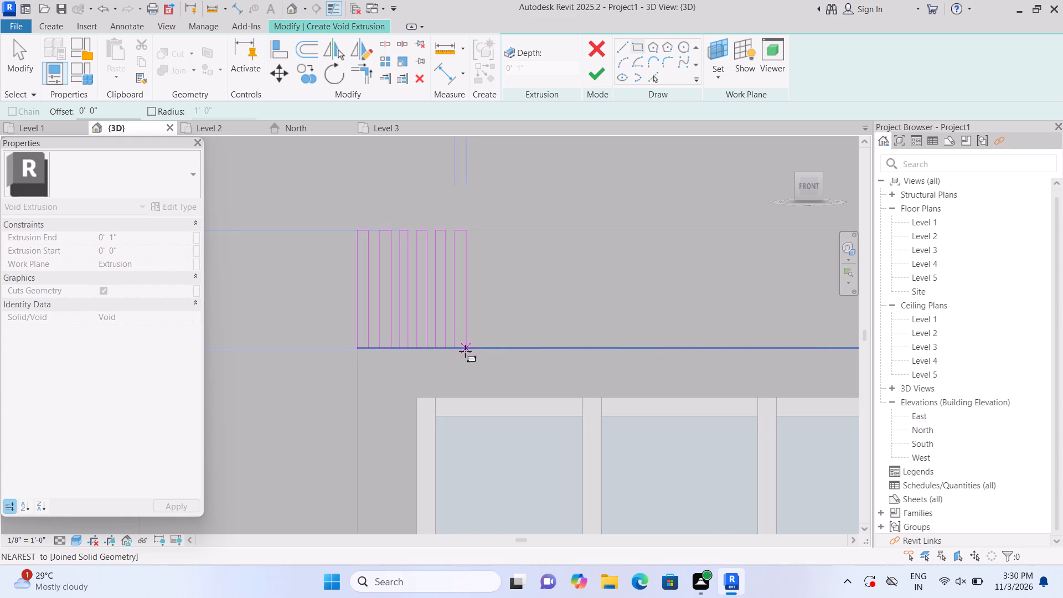
click(463, 351)
double_click(471, 233)
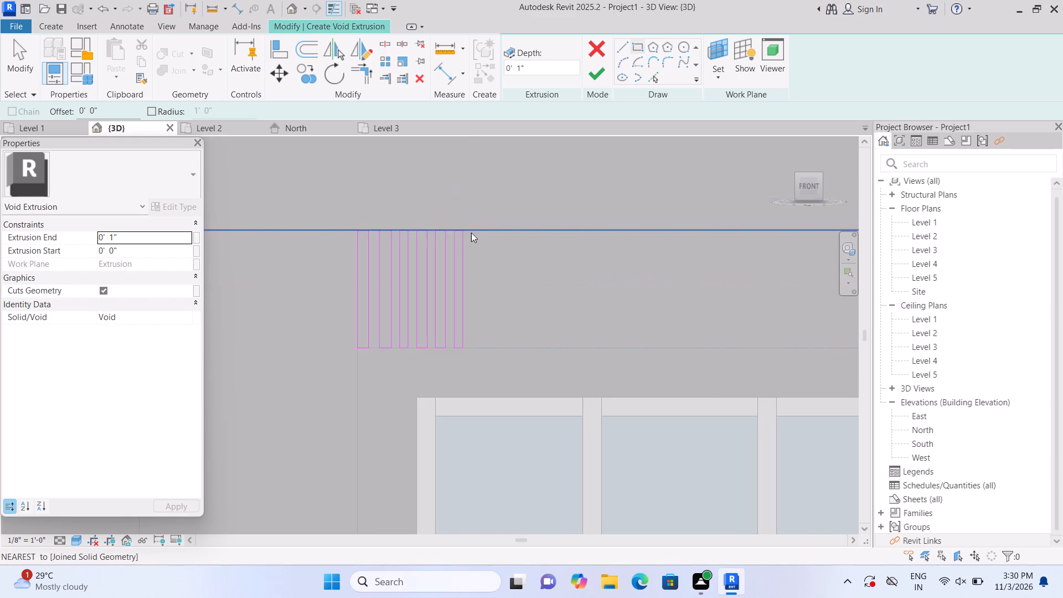
click(1041, 545)
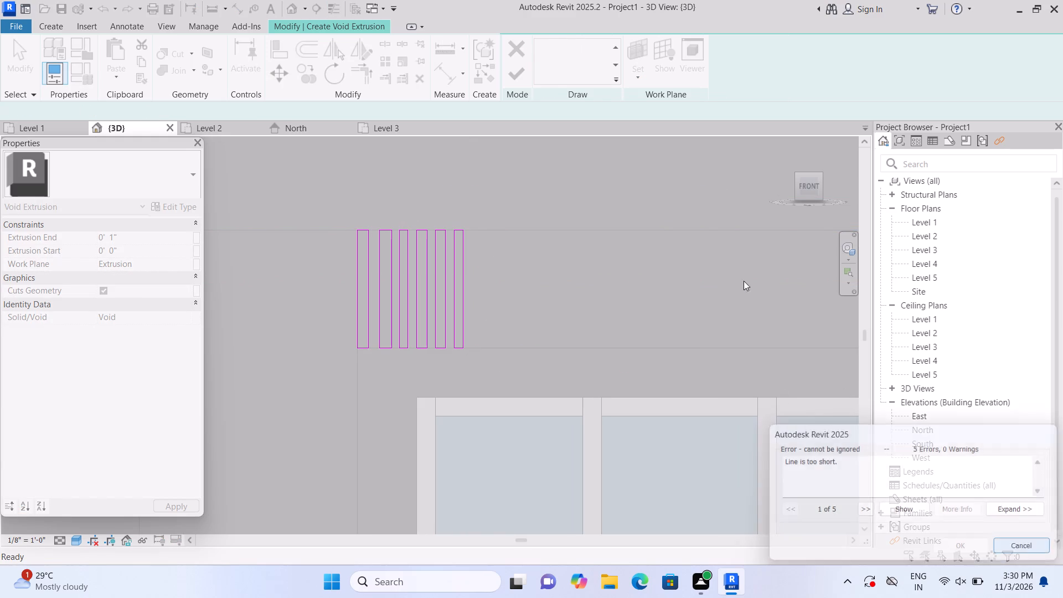
click(556, 48)
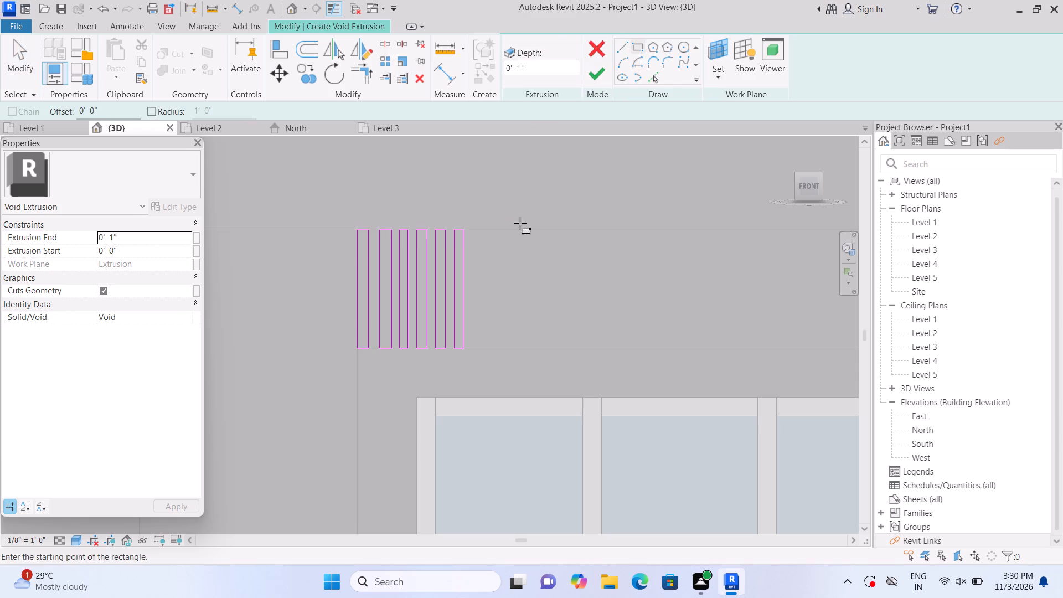
click(471, 233)
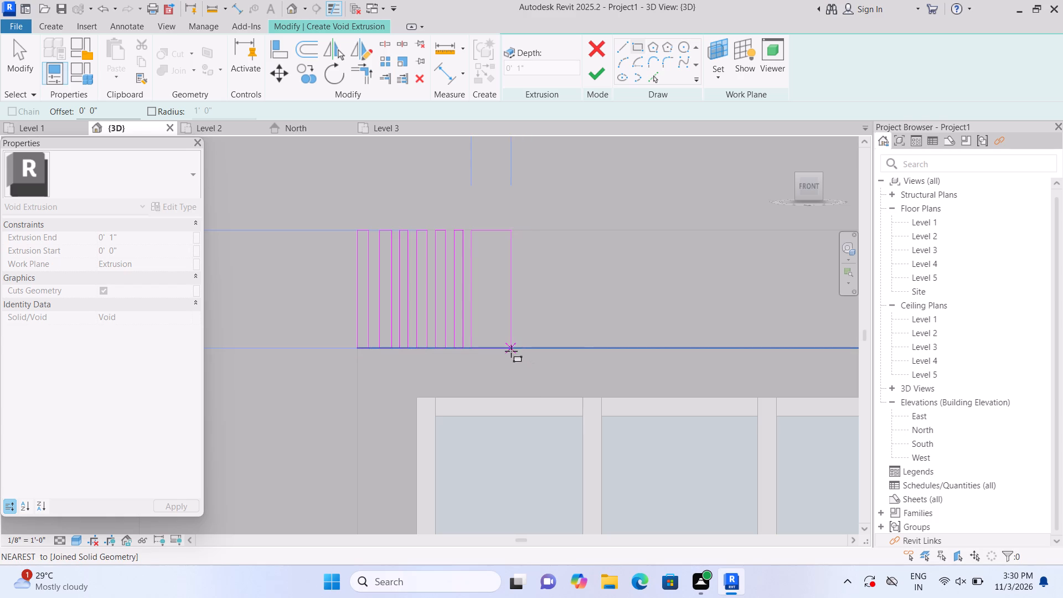
click(479, 352)
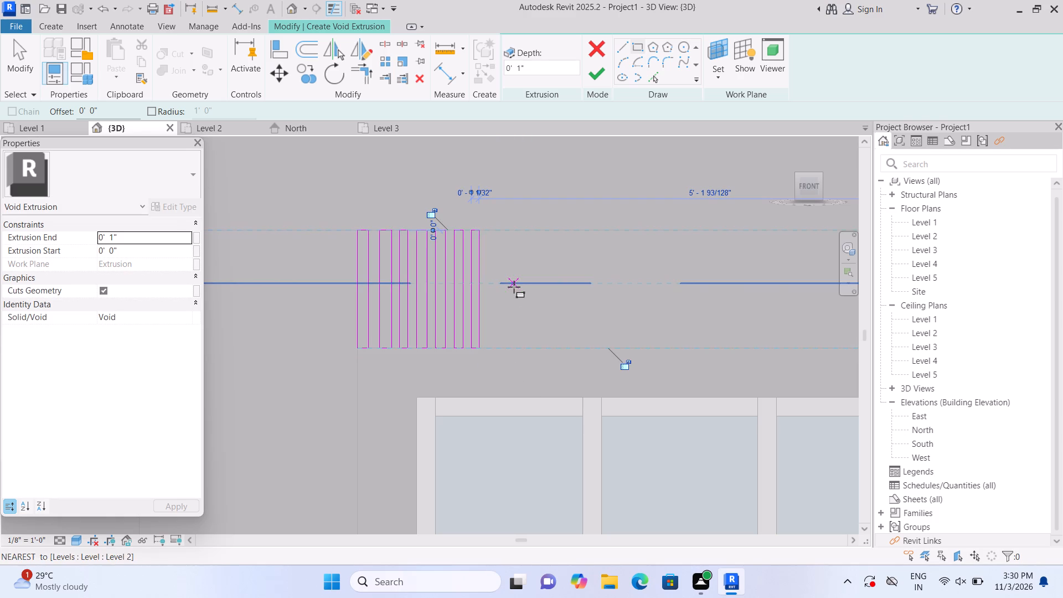
Sketch an eighth, ninth and tenth thin vertical rectangle continuing the row to the right, spanning the wall band's full height with similar narrow gaps.
key(Escape)
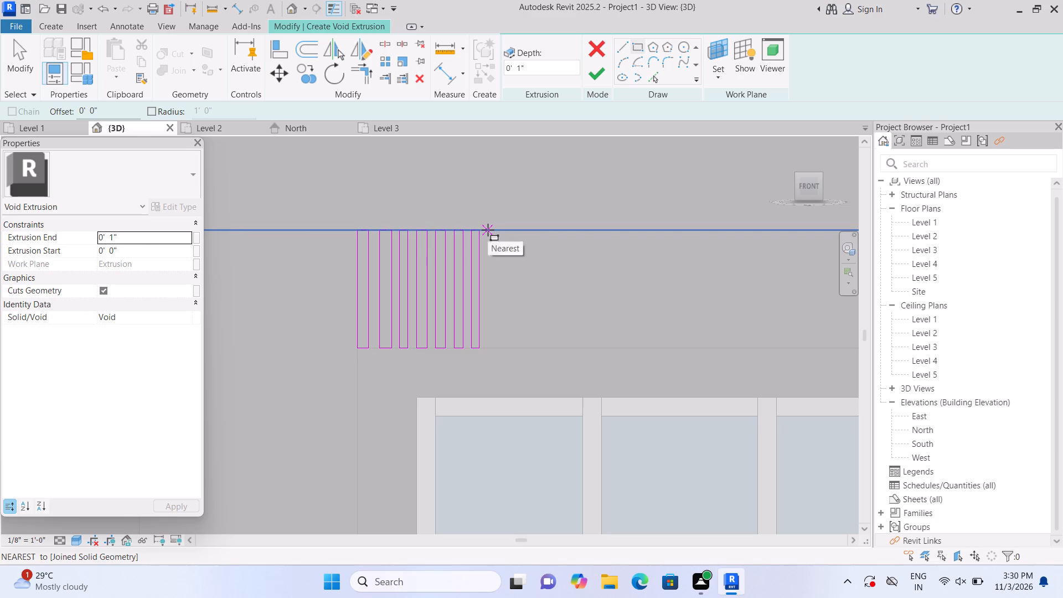
click(488, 230)
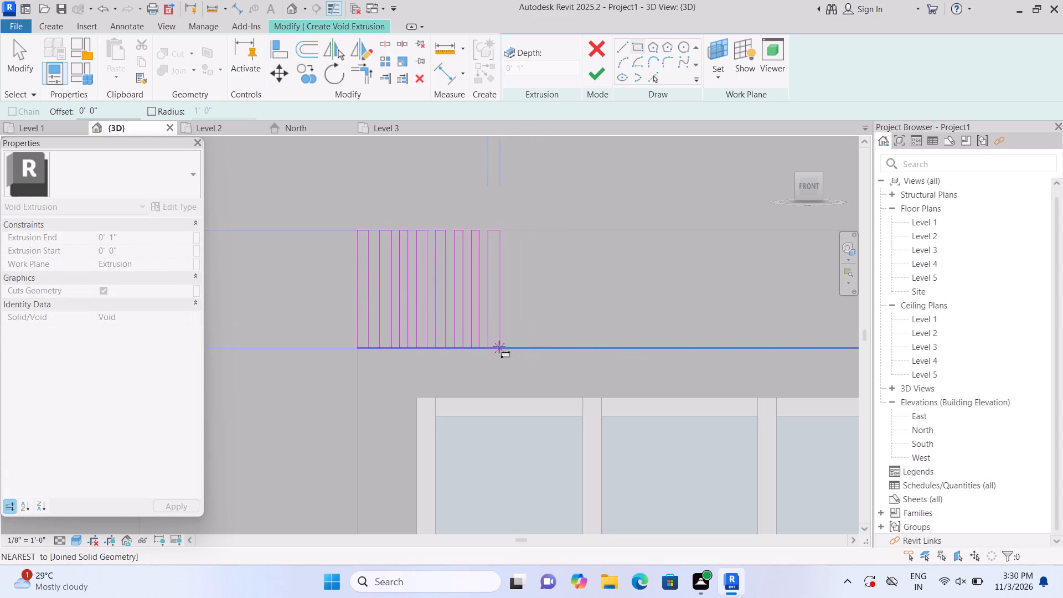
click(497, 348)
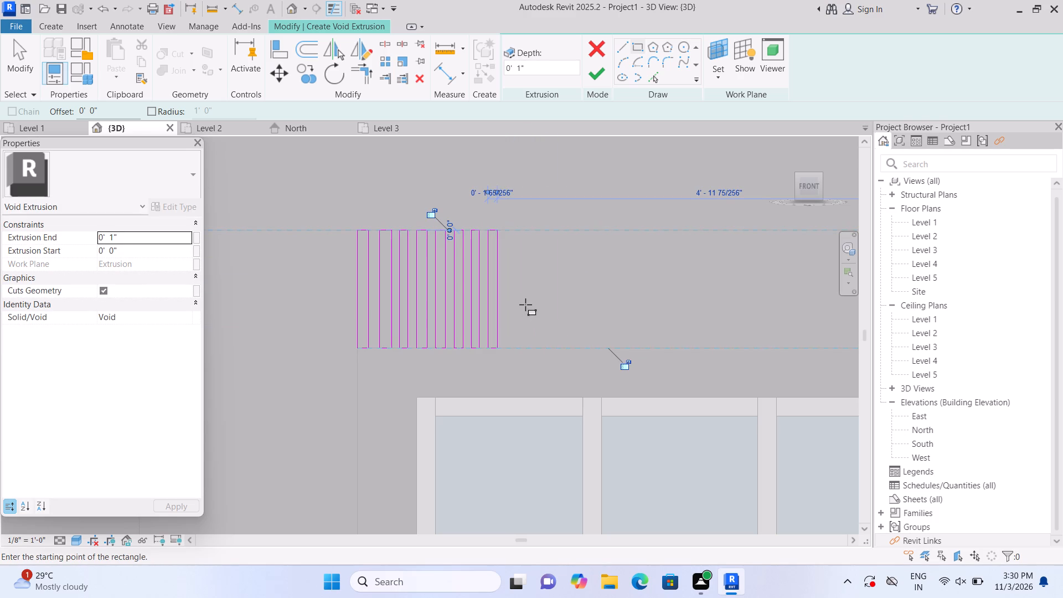
key(Escape)
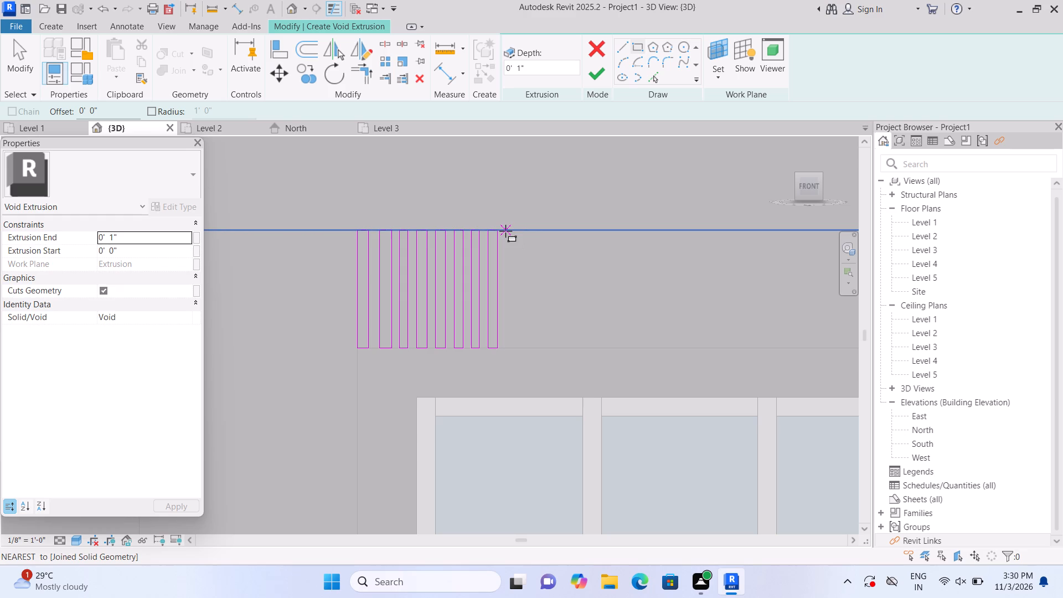
click(505, 231)
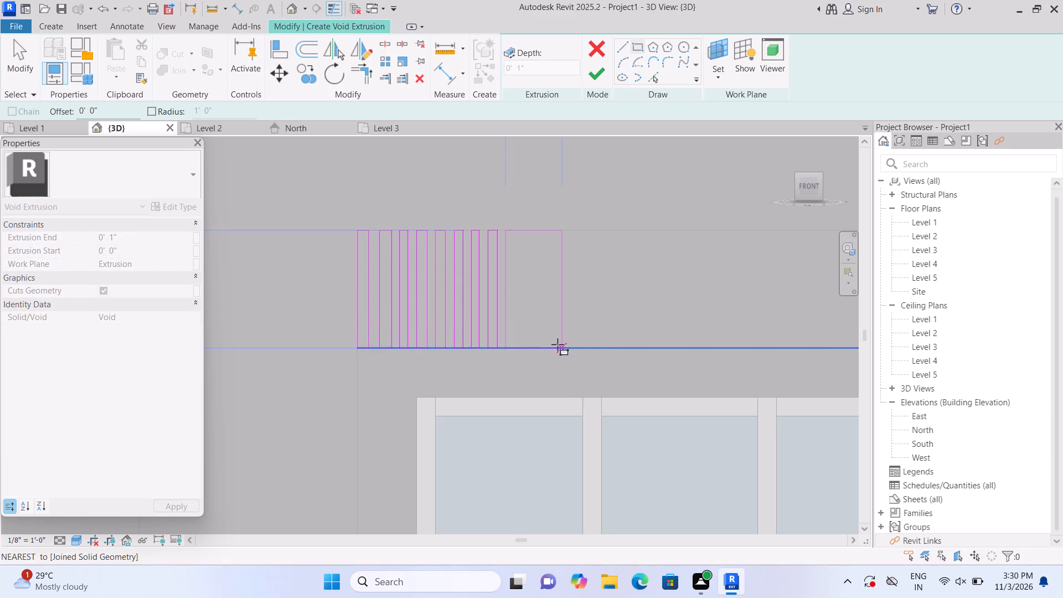
double_click(515, 343)
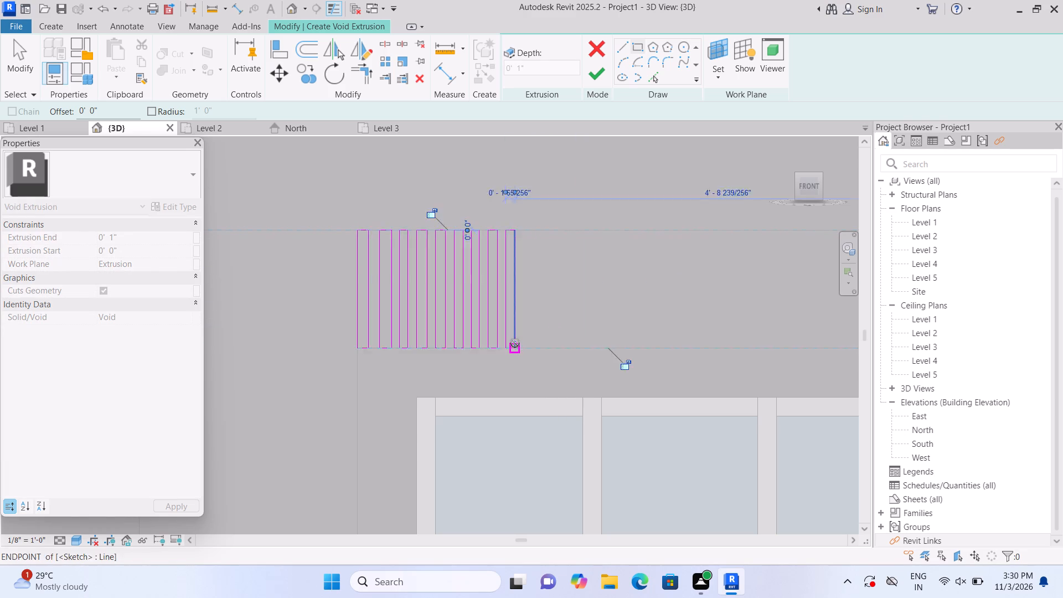
key(Escape)
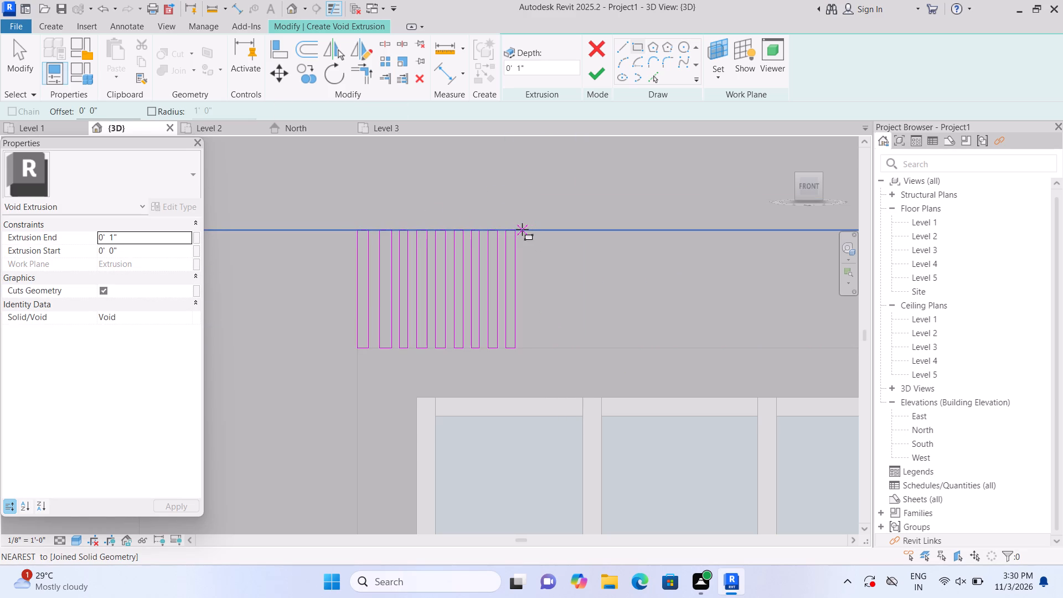
click(522, 229)
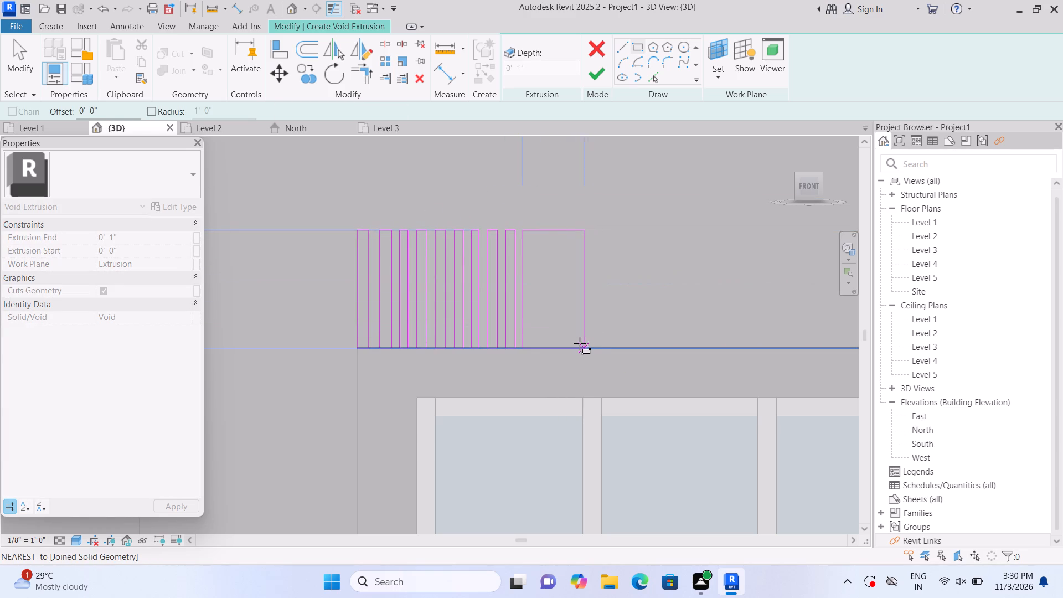
double_click(535, 343)
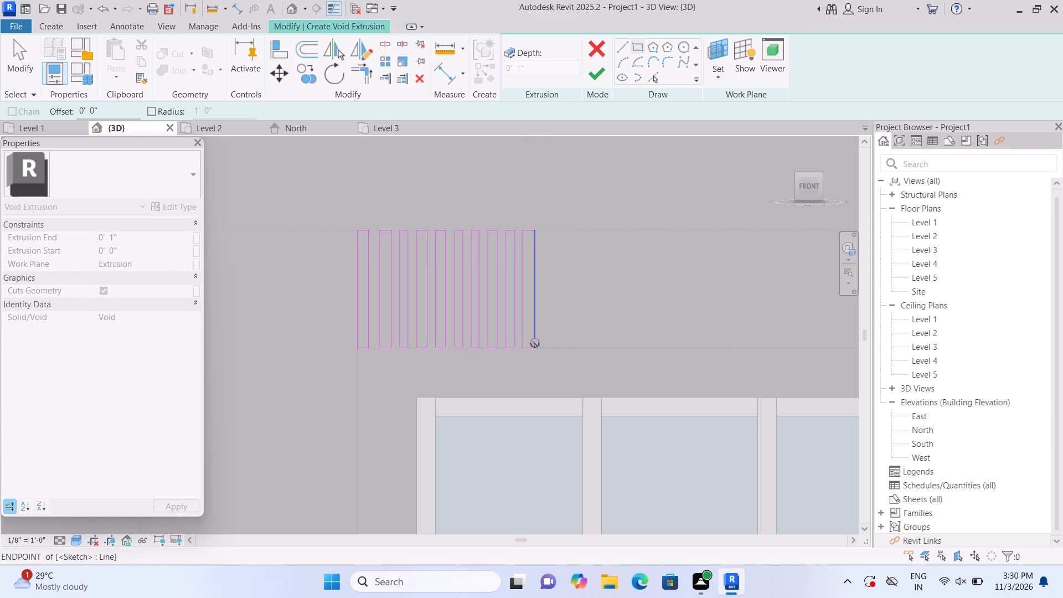
scroll(547, 350, down, 3)
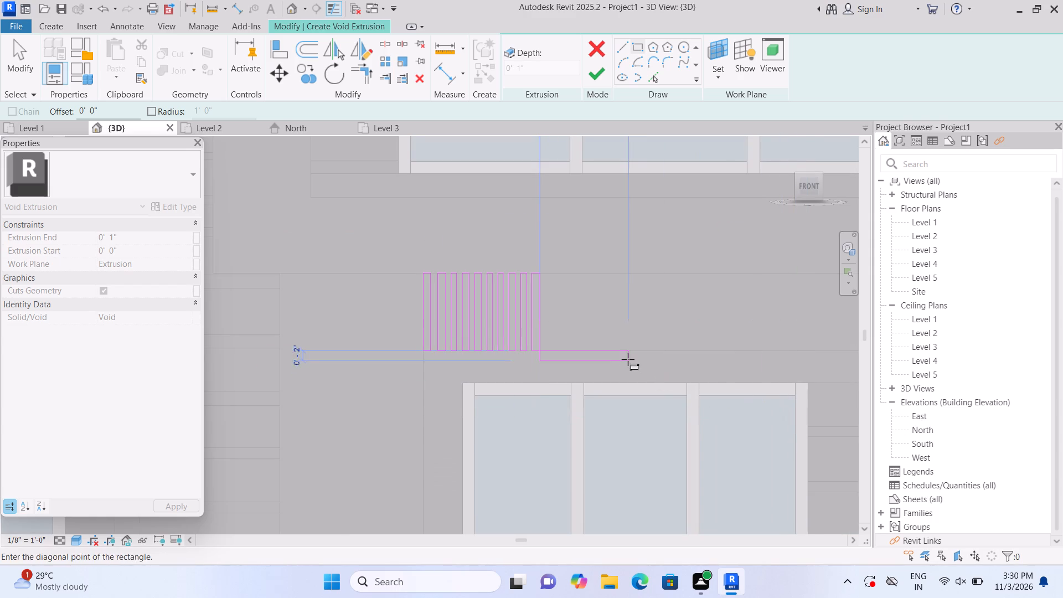
key(Escape)
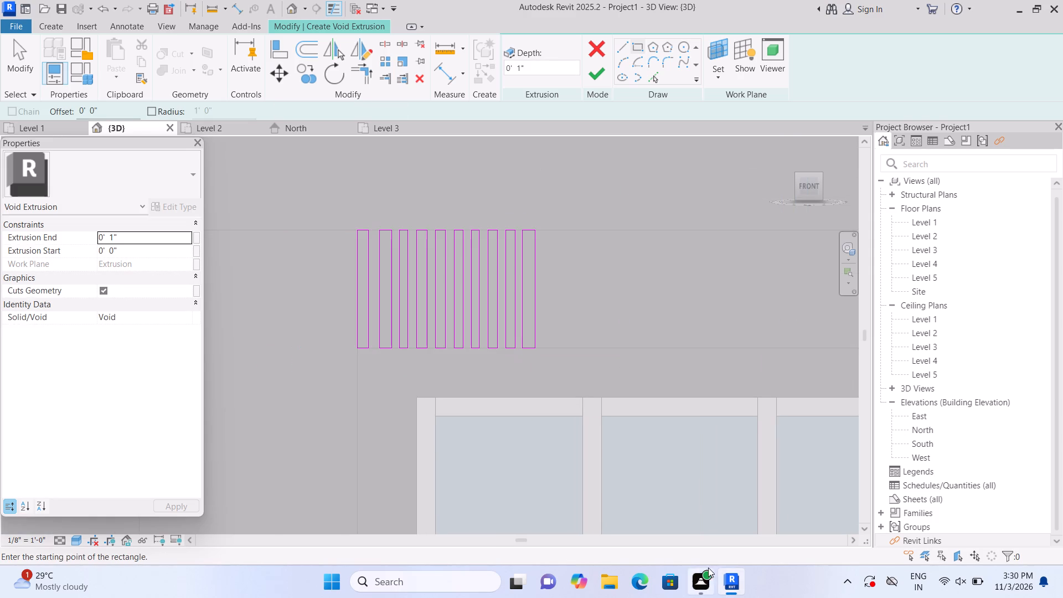
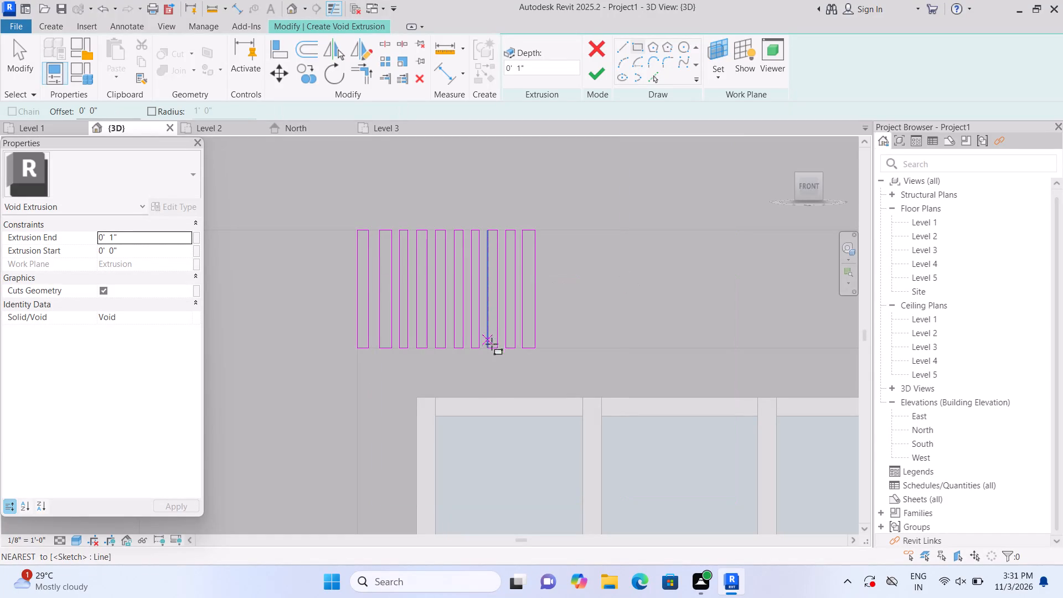
Sketch an eleventh thin vertical rectangle about 1 3/8" wide and a twelfth beside it, spanning the wall band's full height.
middle_drag(606, 326, 510, 344)
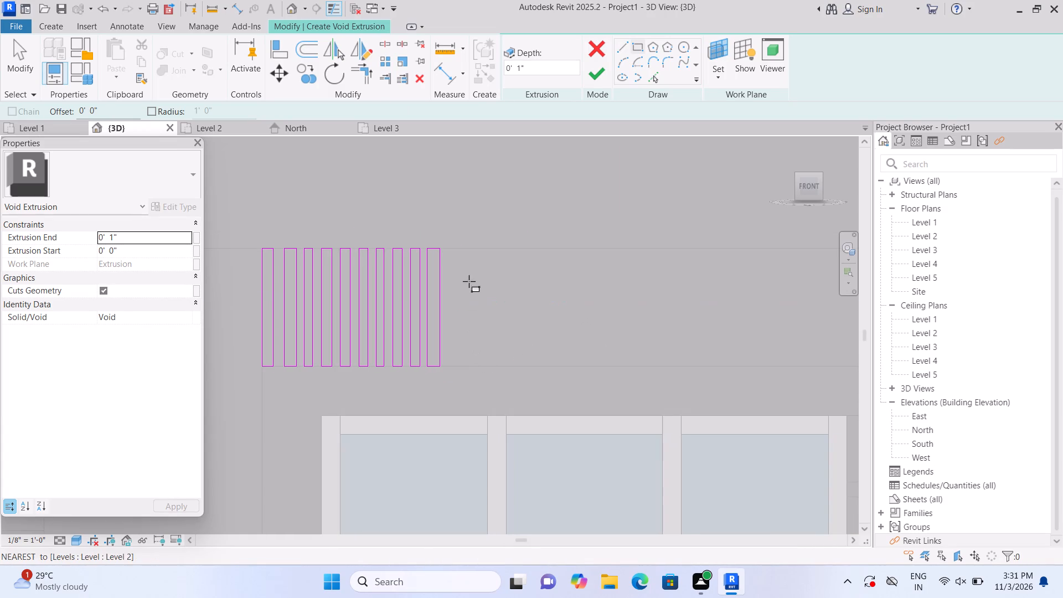
click(446, 246)
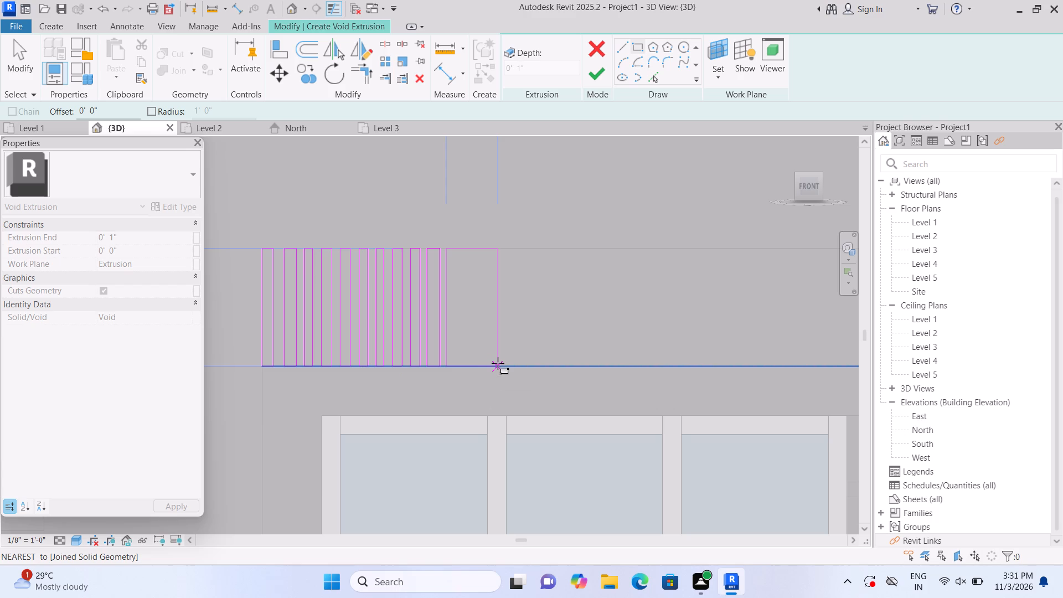
scroll(500, 364, up, 1)
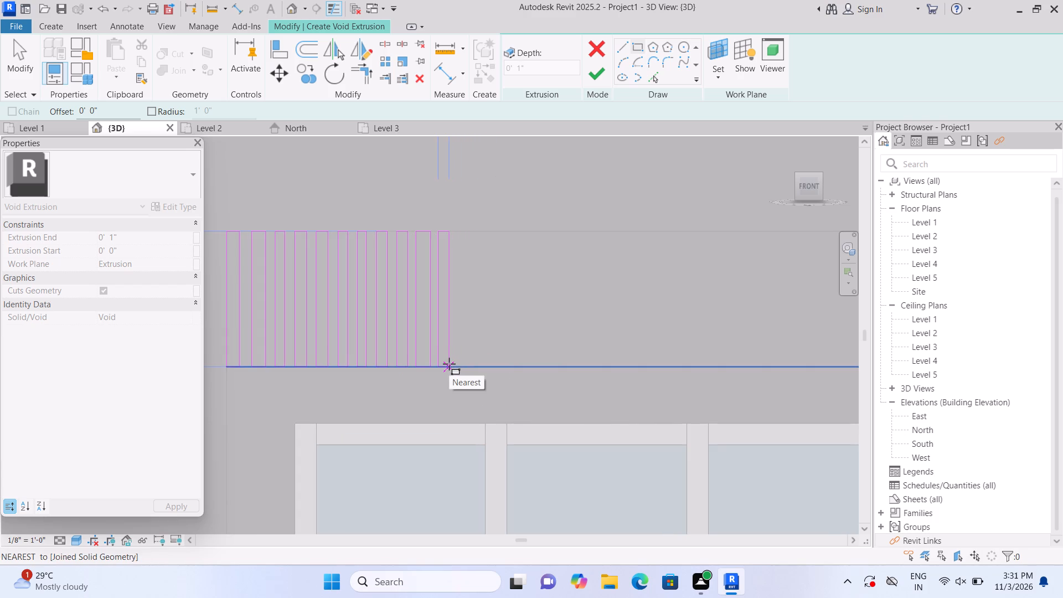
click(450, 365)
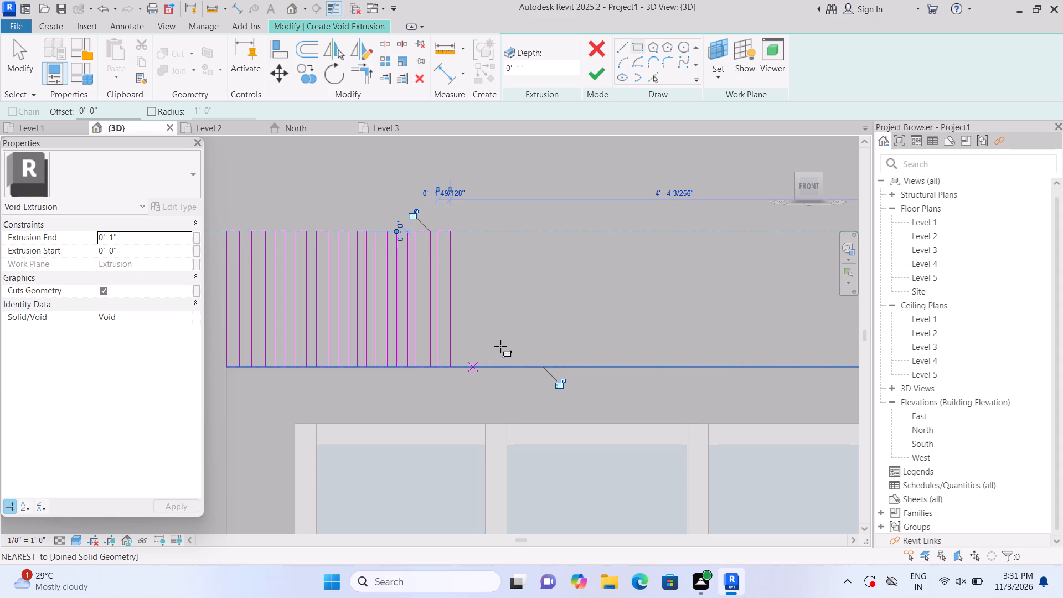
key(Escape)
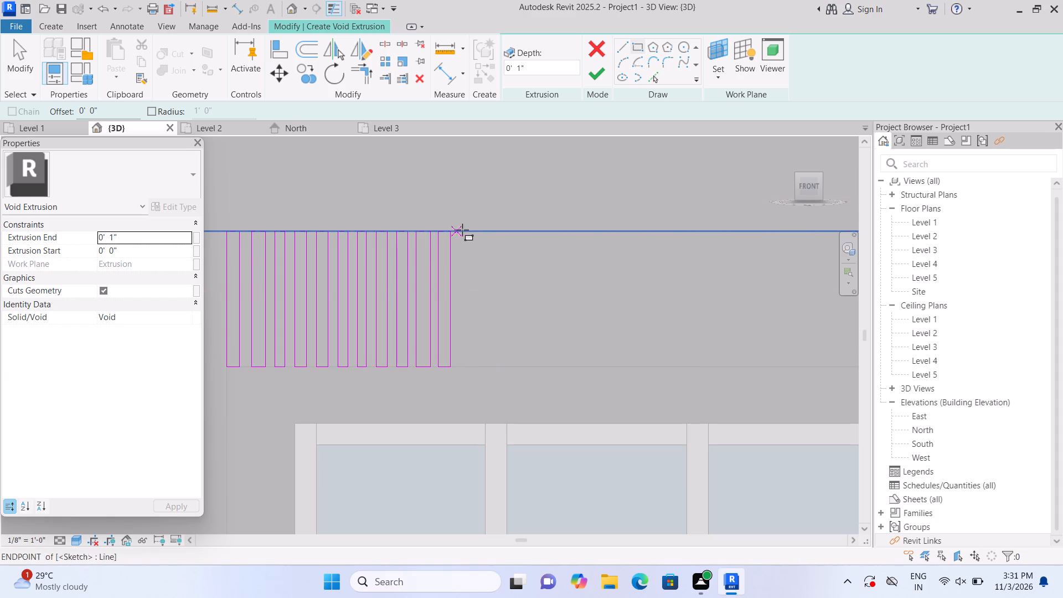
click(458, 231)
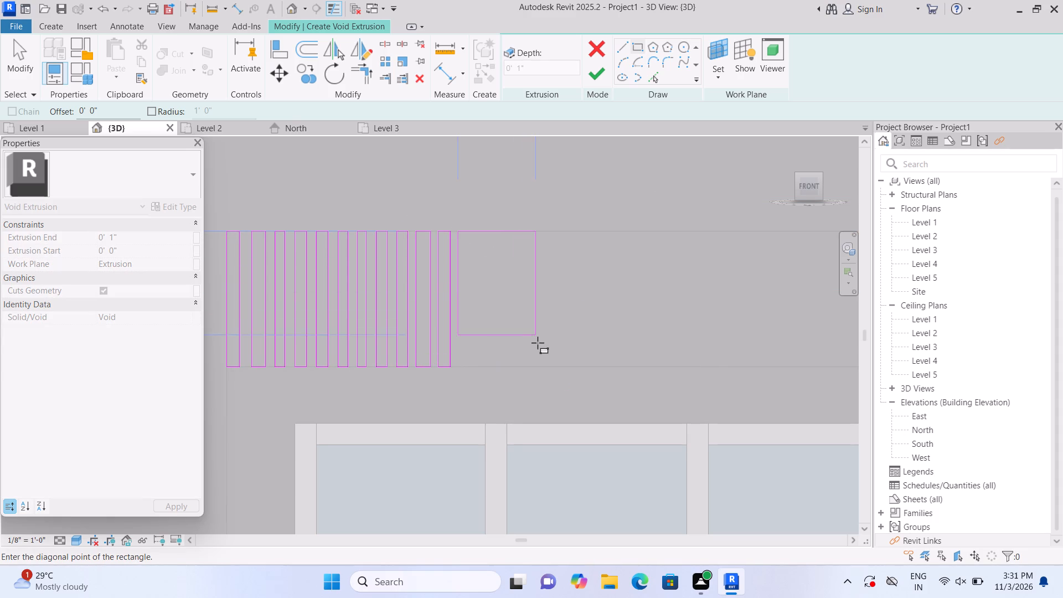
double_click(469, 366)
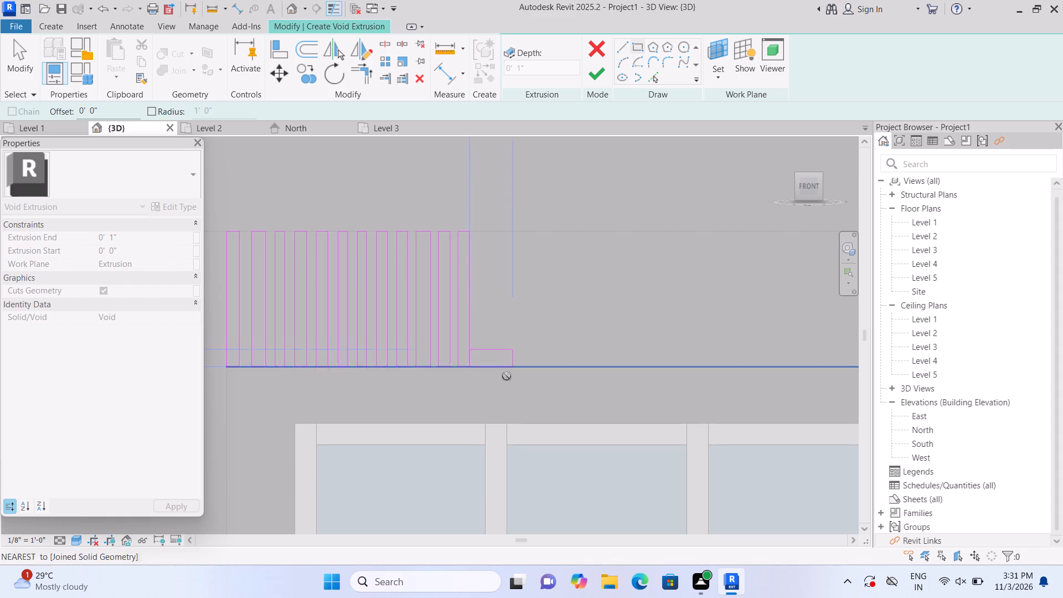
key(Escape)
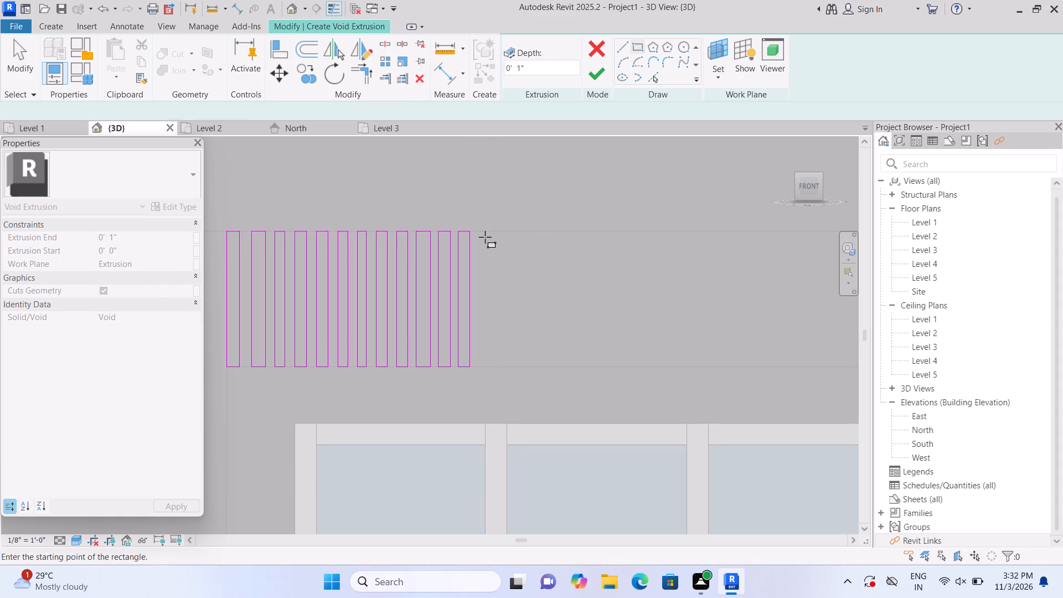
Sketch a thirteenth and fourteenth thin vertical rectangle continuing the row to the right across the band's height, with similar narrow gaps.
double_click(477, 229)
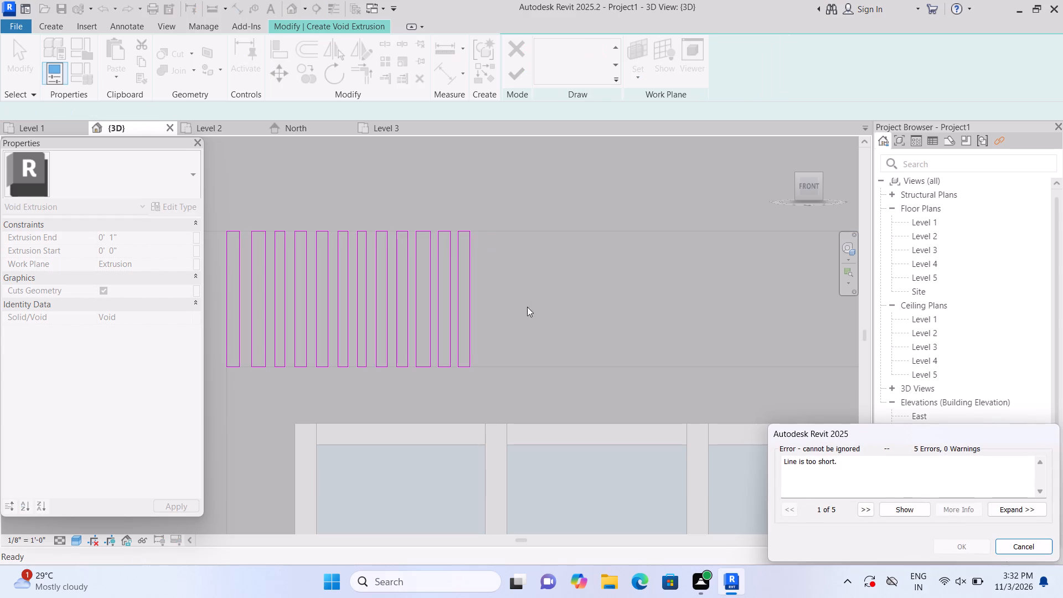
click(1028, 547)
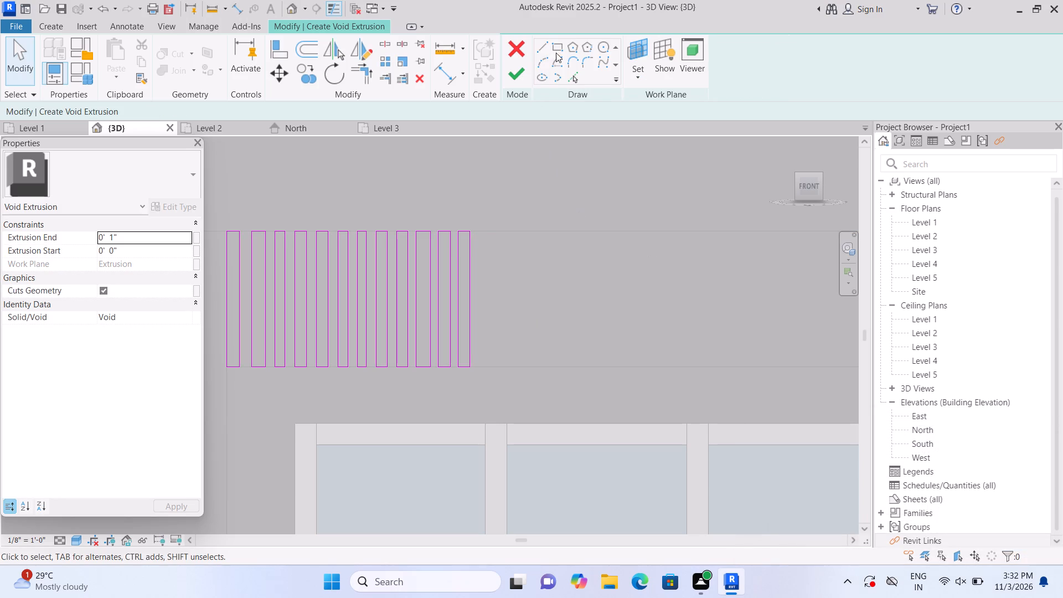
click(561, 40)
click(478, 230)
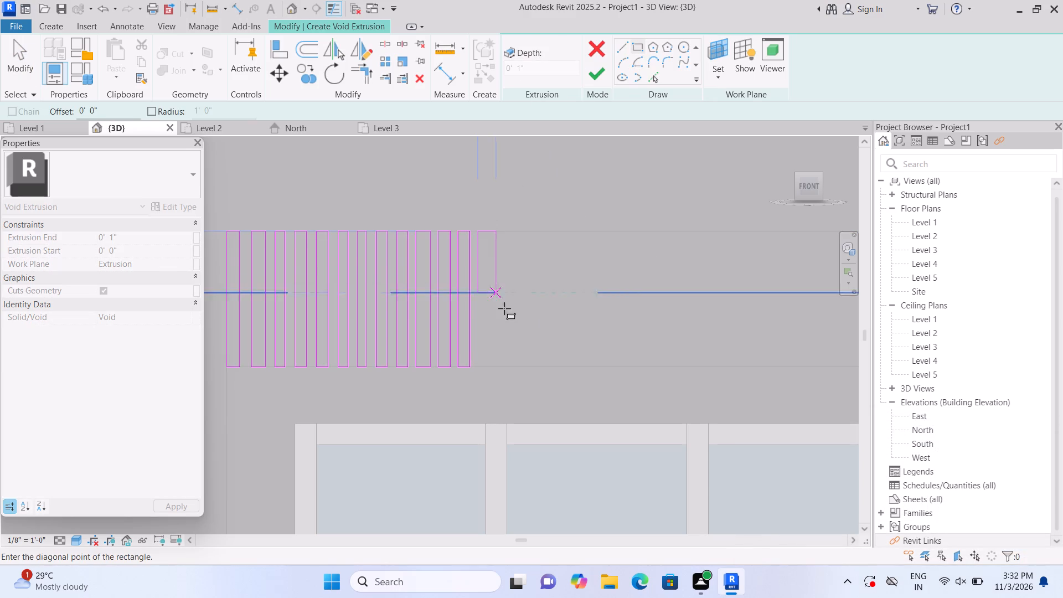
double_click(487, 365)
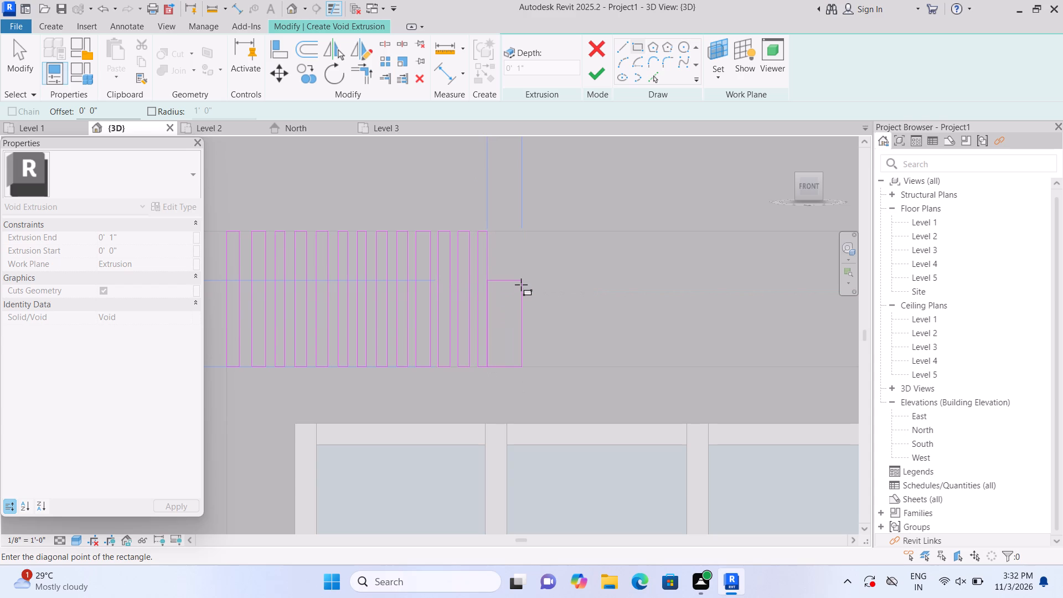
key(Escape)
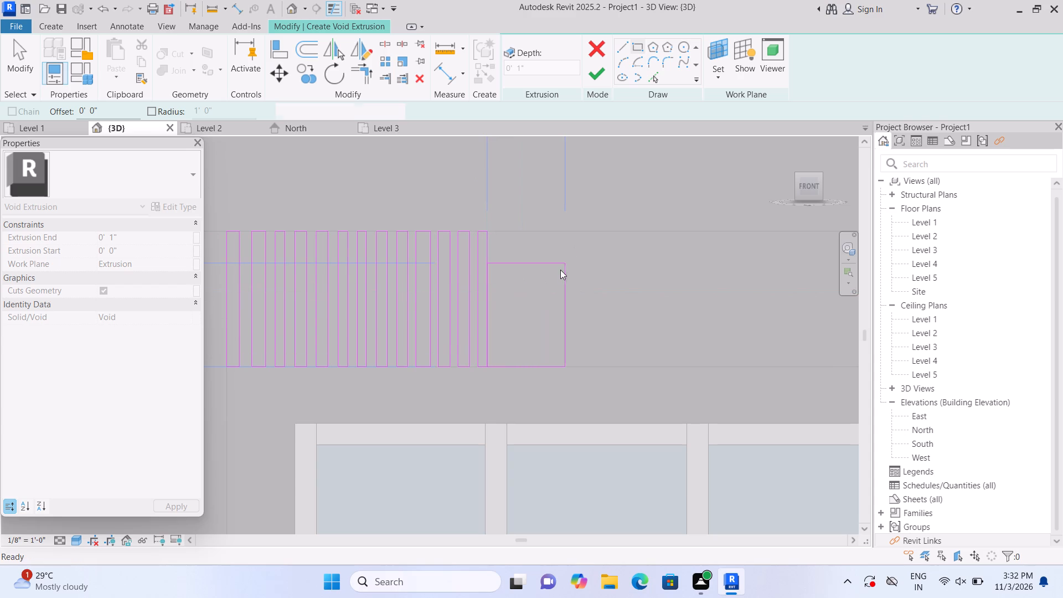
click(494, 230)
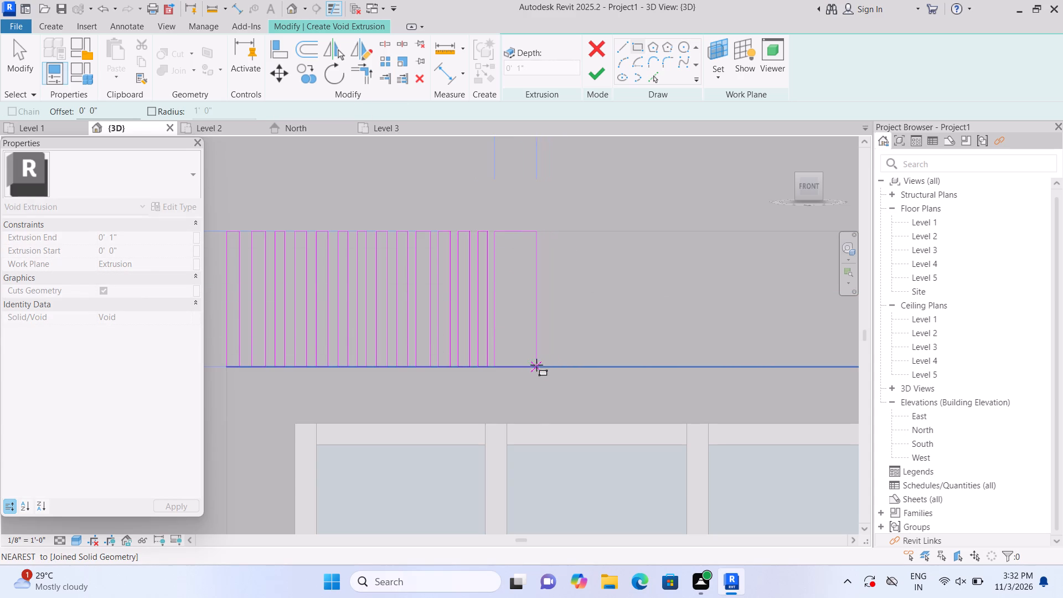
click(505, 362)
key(Escape)
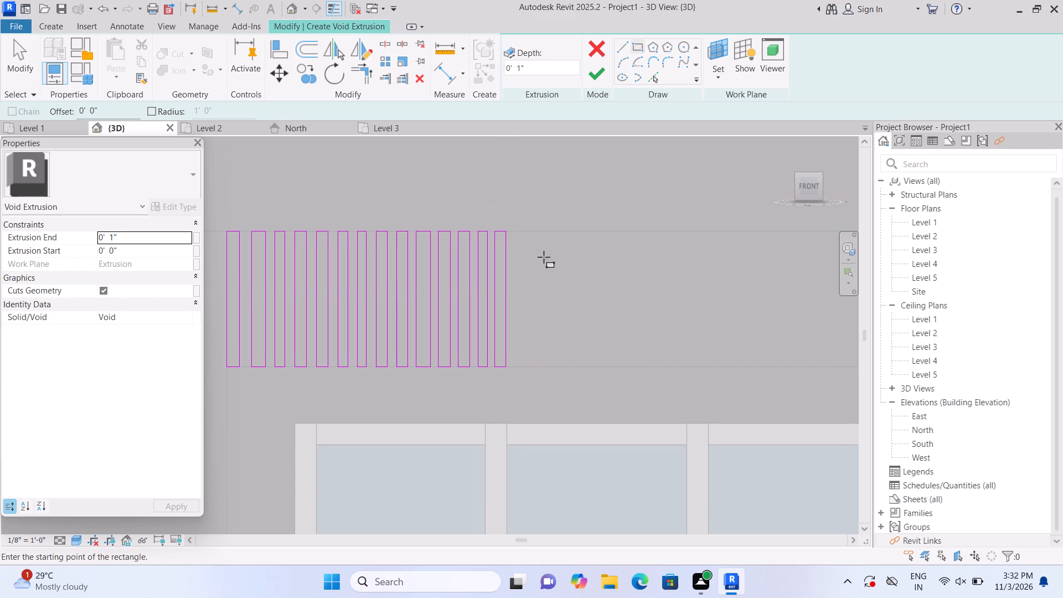
Sketch a fifteenth and sixteenth thin vertical rectangle at similar spacing across the band's height, the sixteenth about 1 1/4" wide.
click(514, 231)
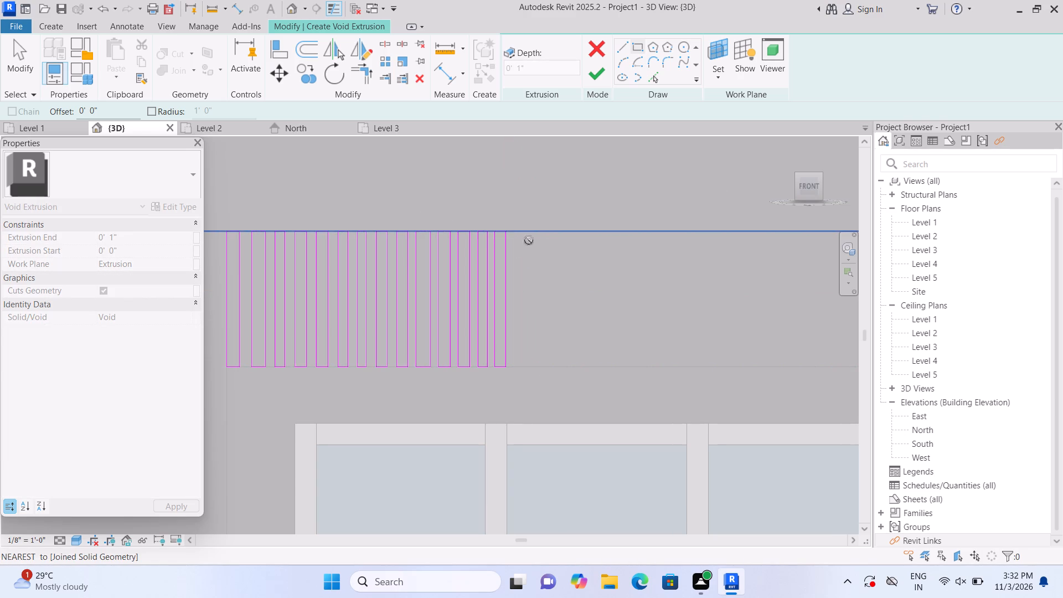
click(524, 364)
key(Escape)
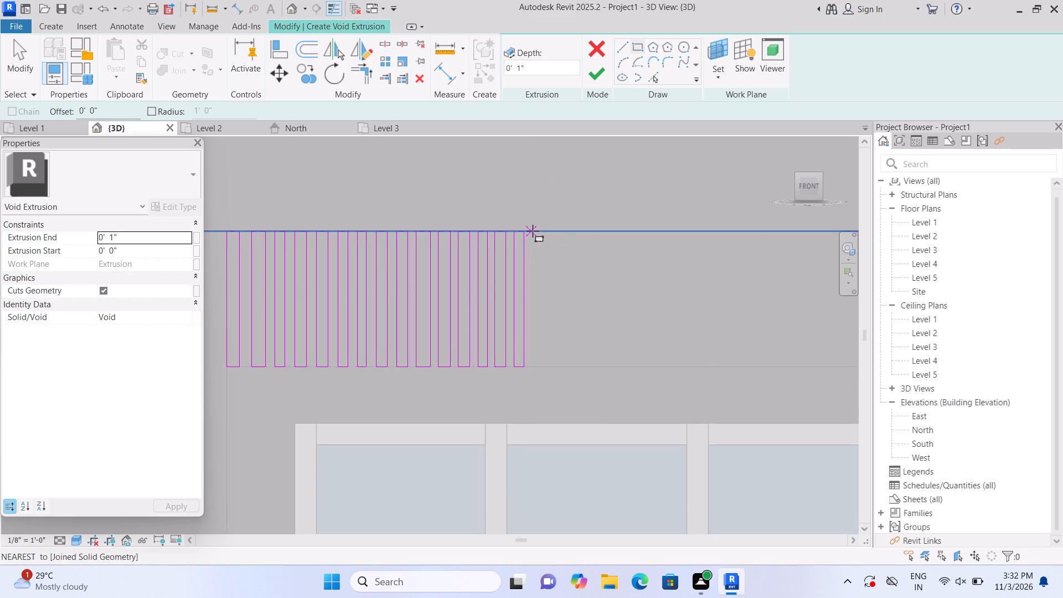
click(530, 231)
click(541, 367)
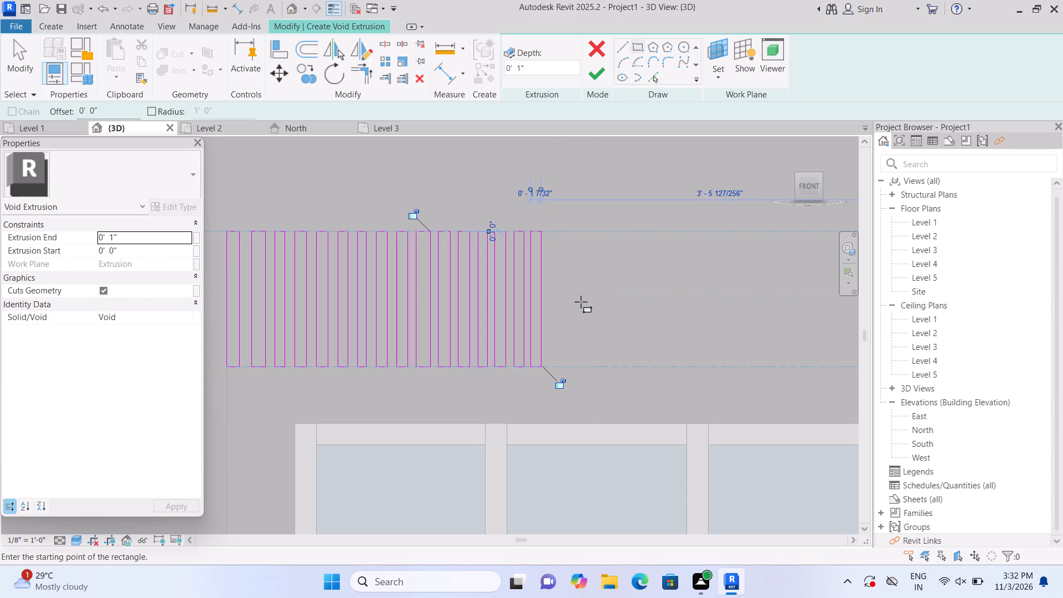
key(Escape)
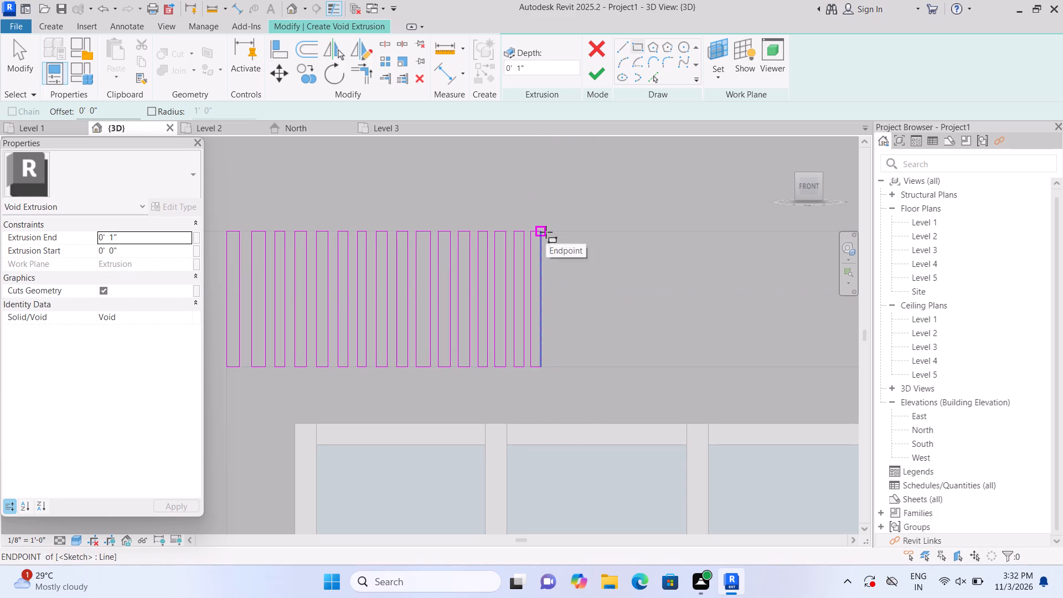
Sketch a seventeenth, eighteenth and nineteenth full-height thin rectangle continuing the row, the seventeenth about 1 3/8" and the nineteenth about 1 1/4" wide.
click(550, 235)
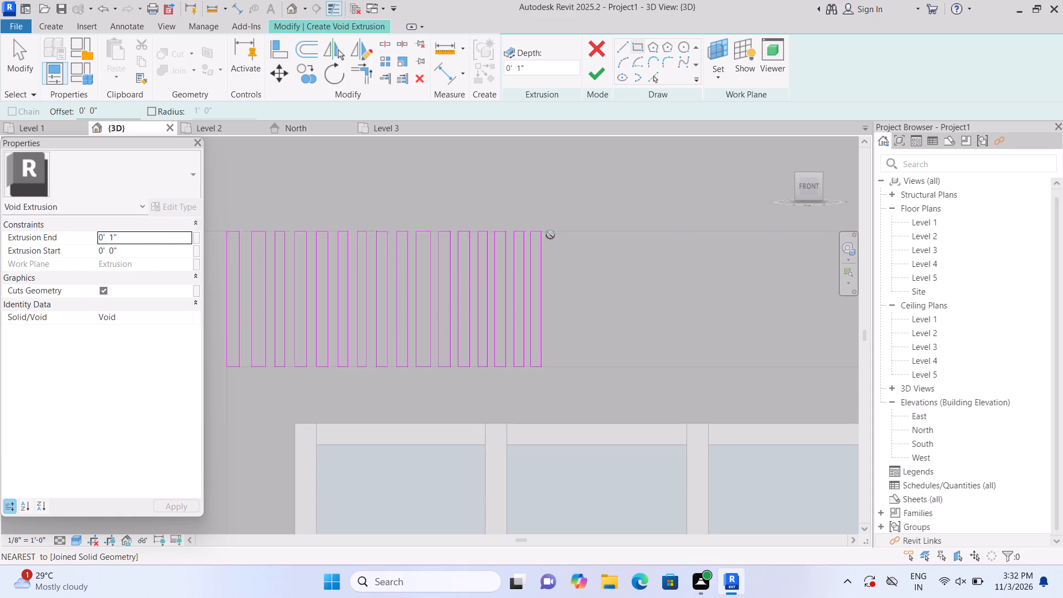
click(562, 364)
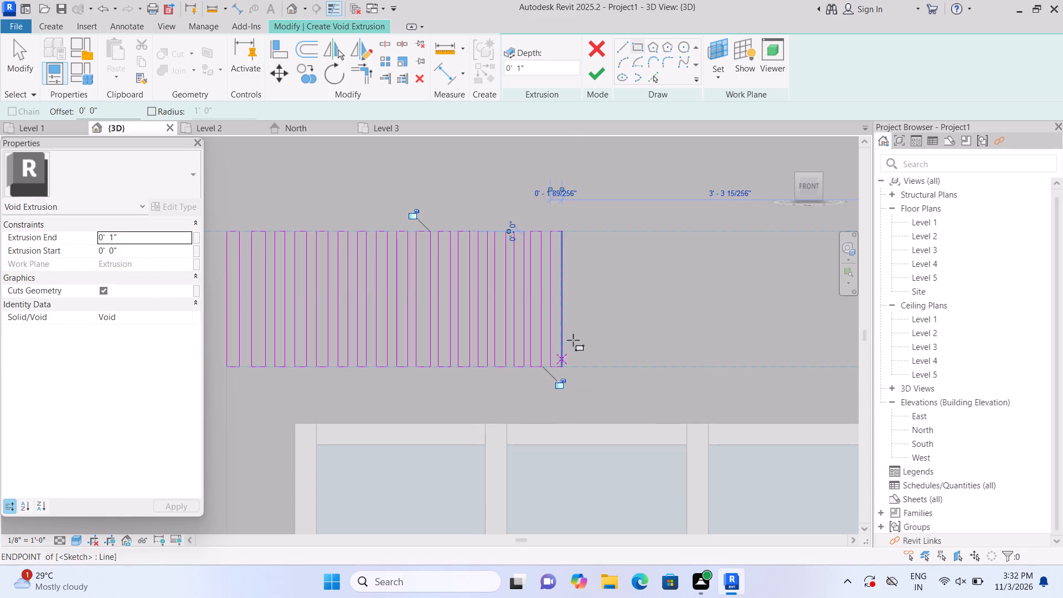
click(571, 234)
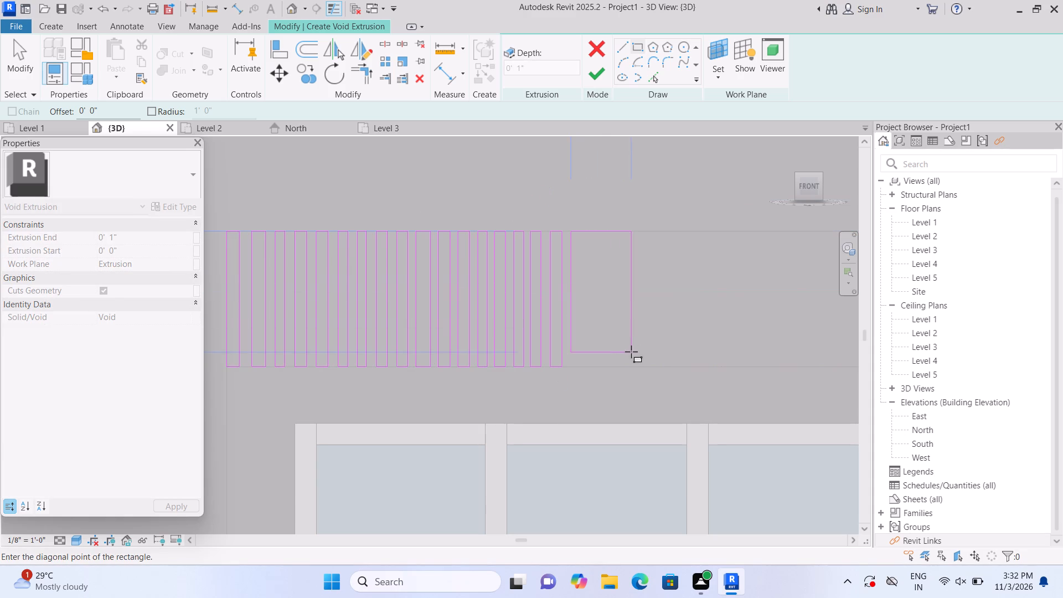
click(580, 369)
key(Escape)
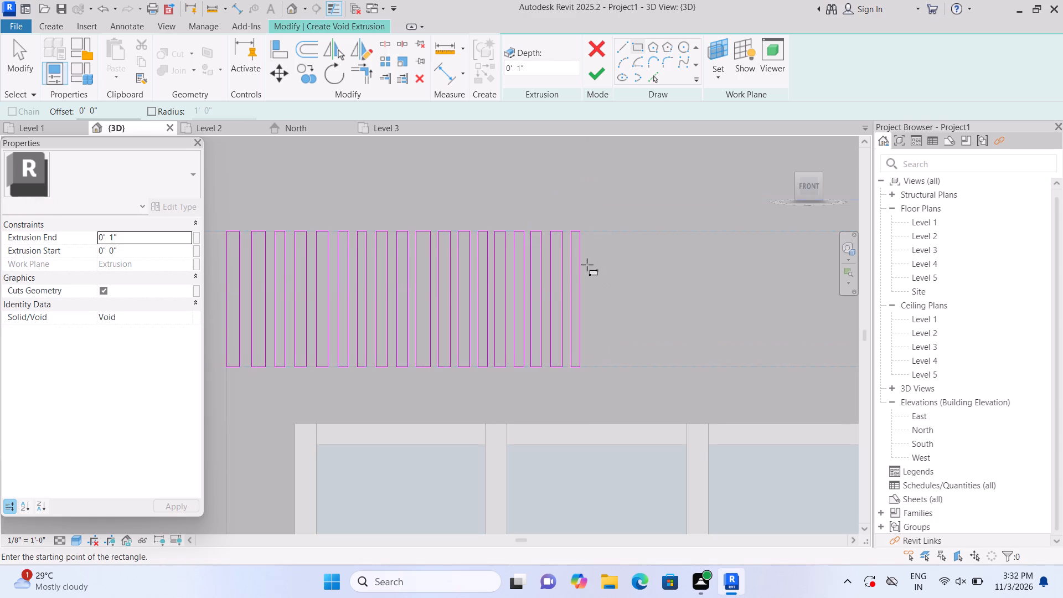
click(587, 233)
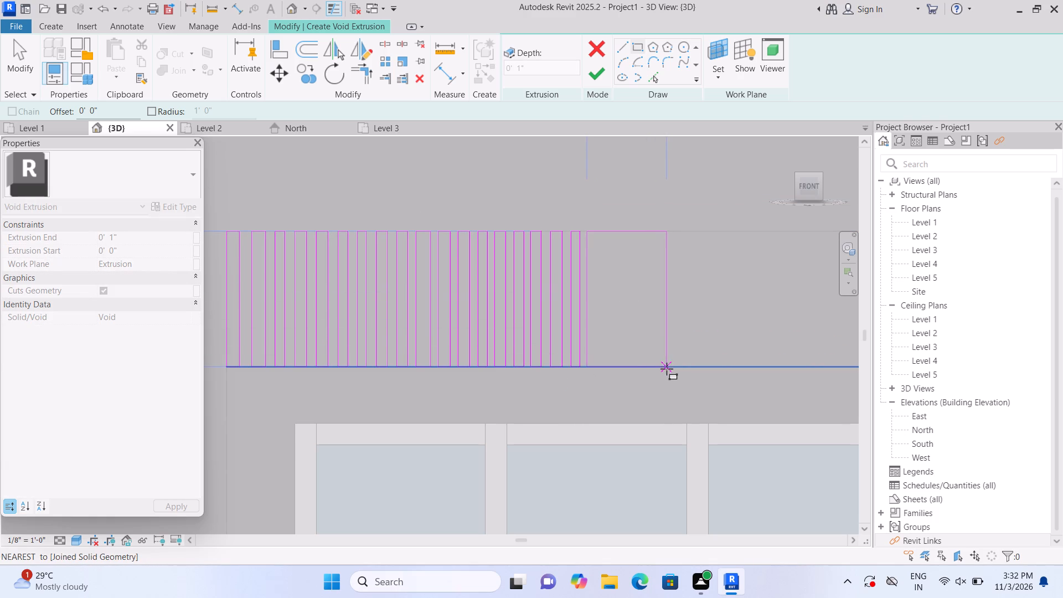
click(598, 364)
Sketch a twentieth, twenty-first and twenty-second thin rectangle across the band's height, the first two about 2 1/8" and 2" wide.
middle_drag(624, 346, 393, 373)
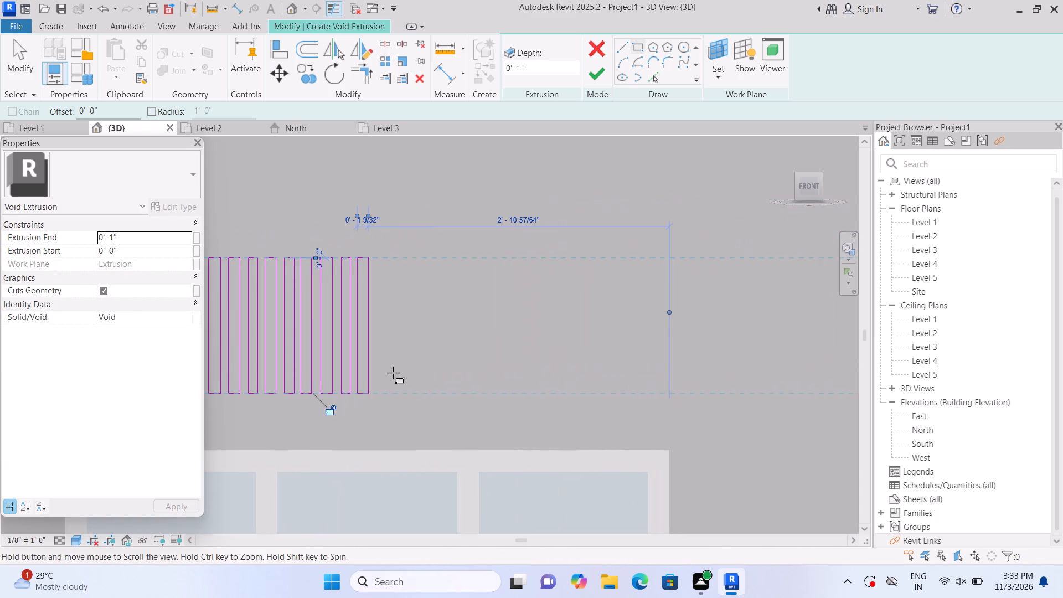
scroll(416, 369, down, 7)
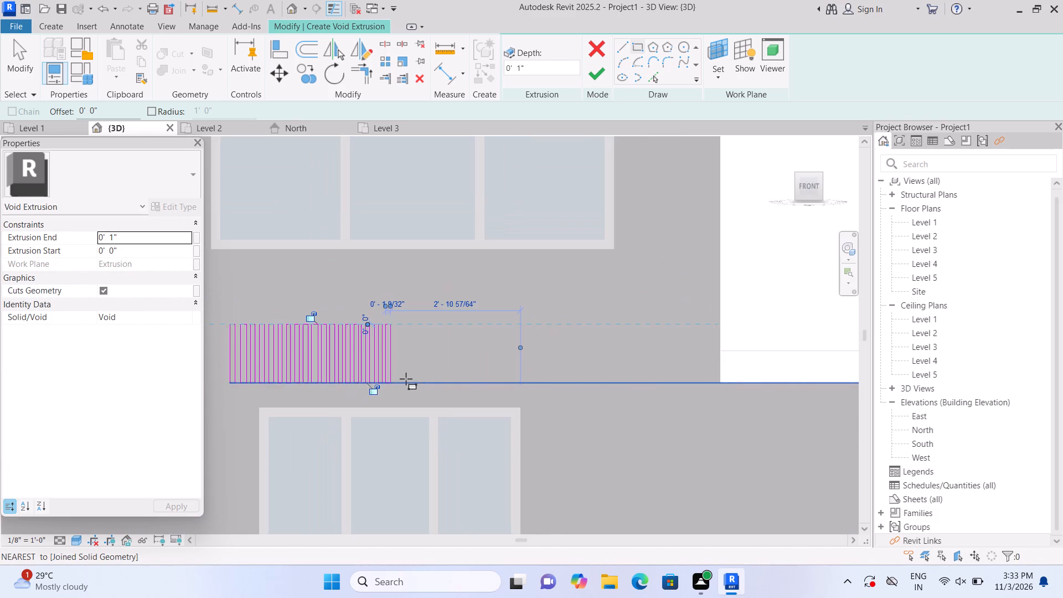
scroll(407, 379, down, 1)
scroll(429, 375, up, 2)
middle_drag(430, 373, 438, 336)
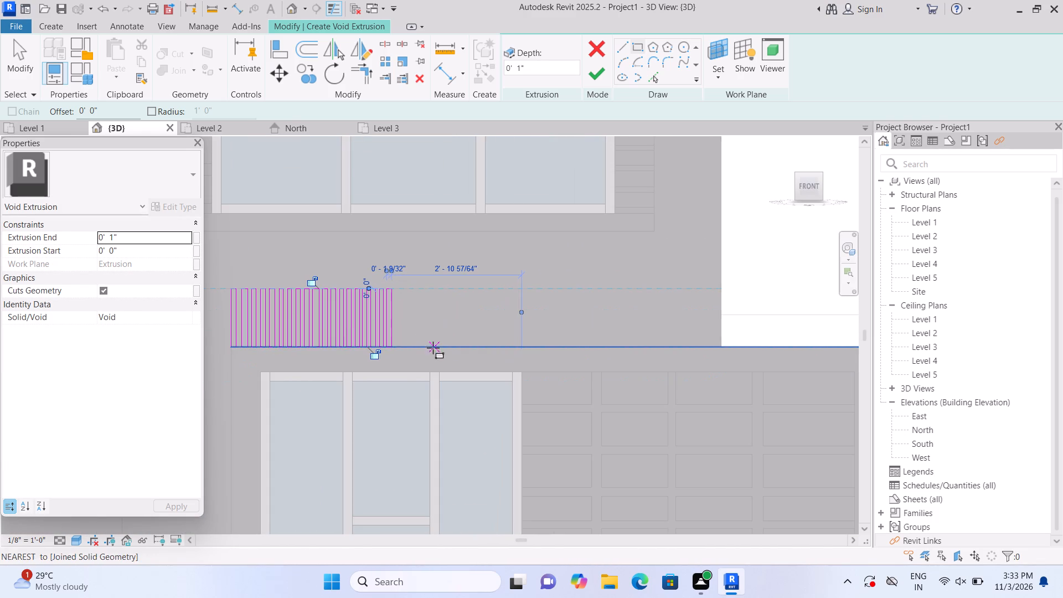
key(Escape)
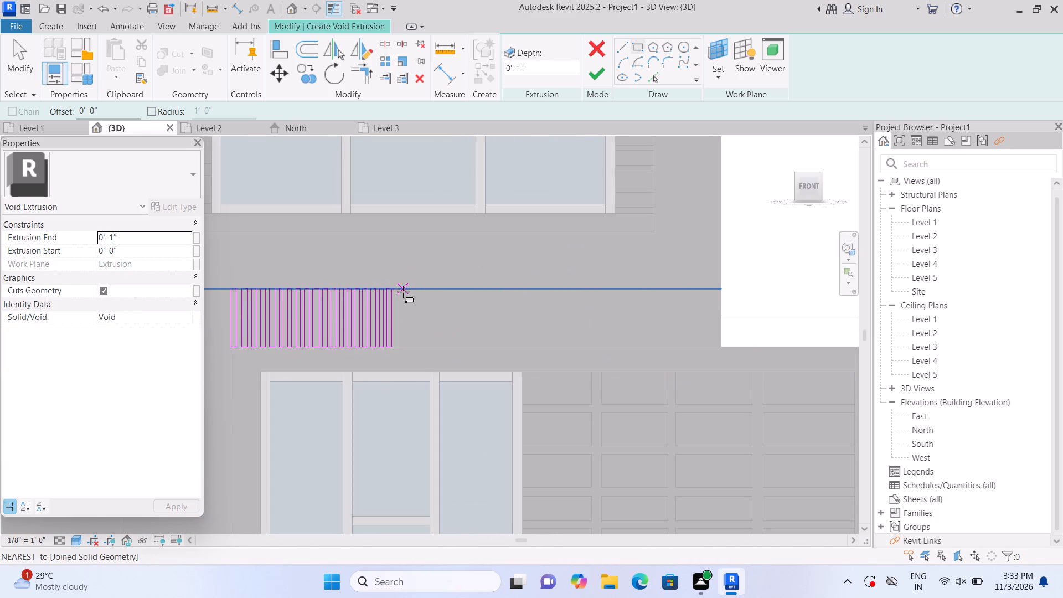
click(400, 291)
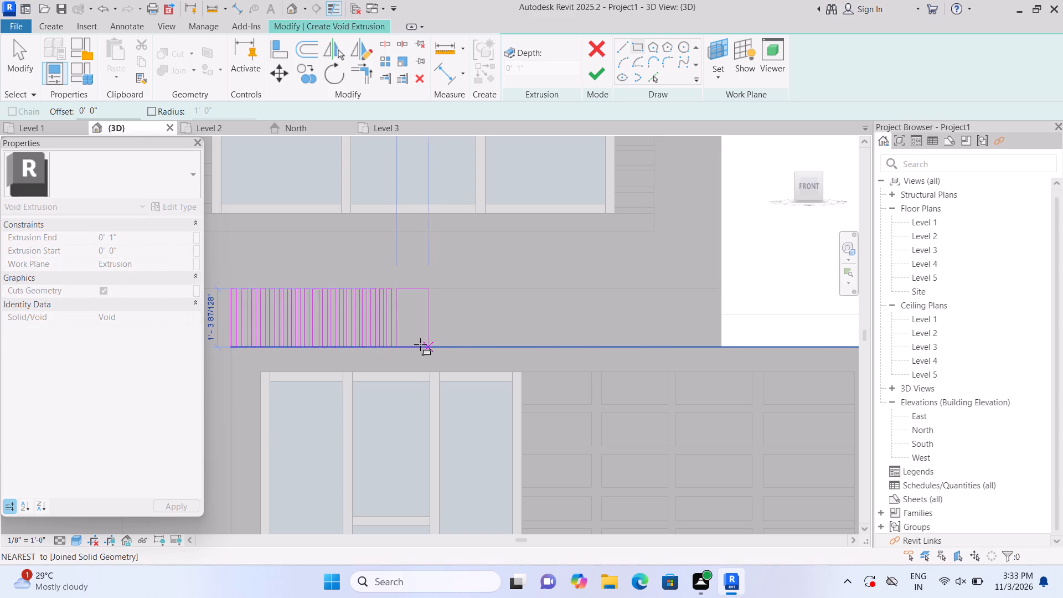
click(405, 344)
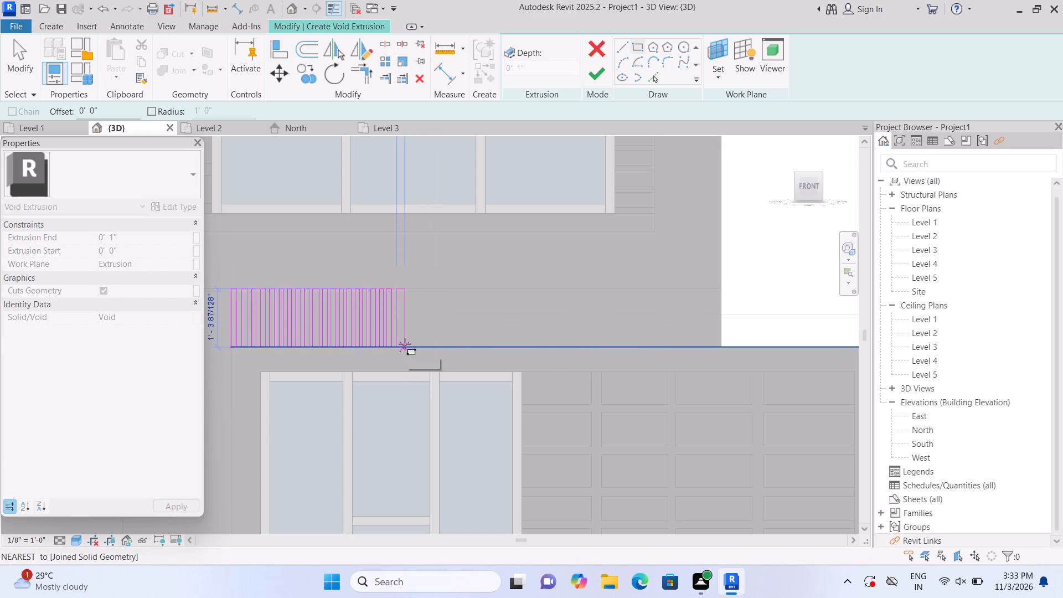
click(411, 291)
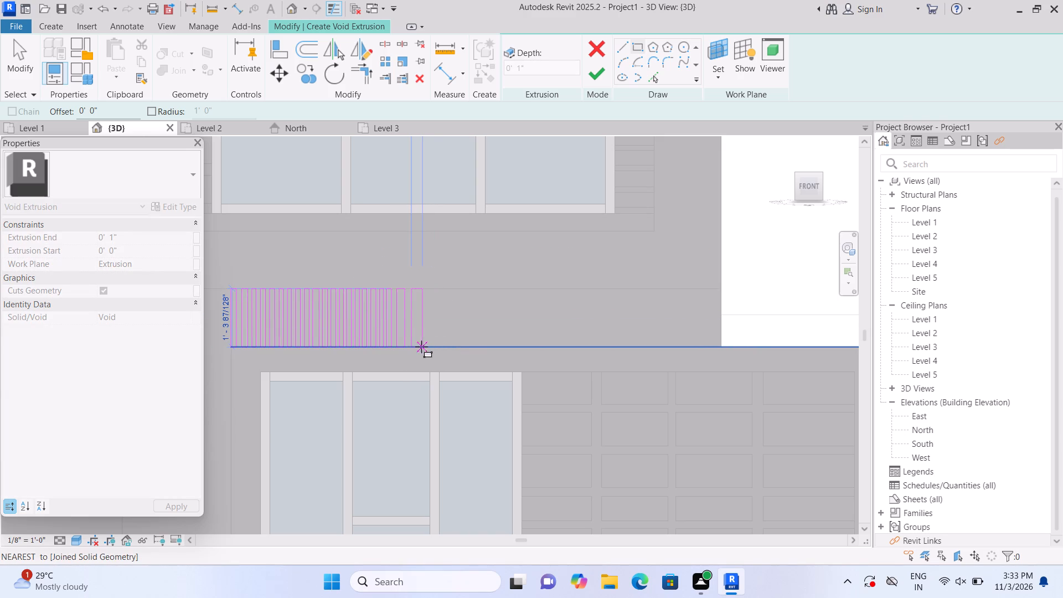
click(419, 346)
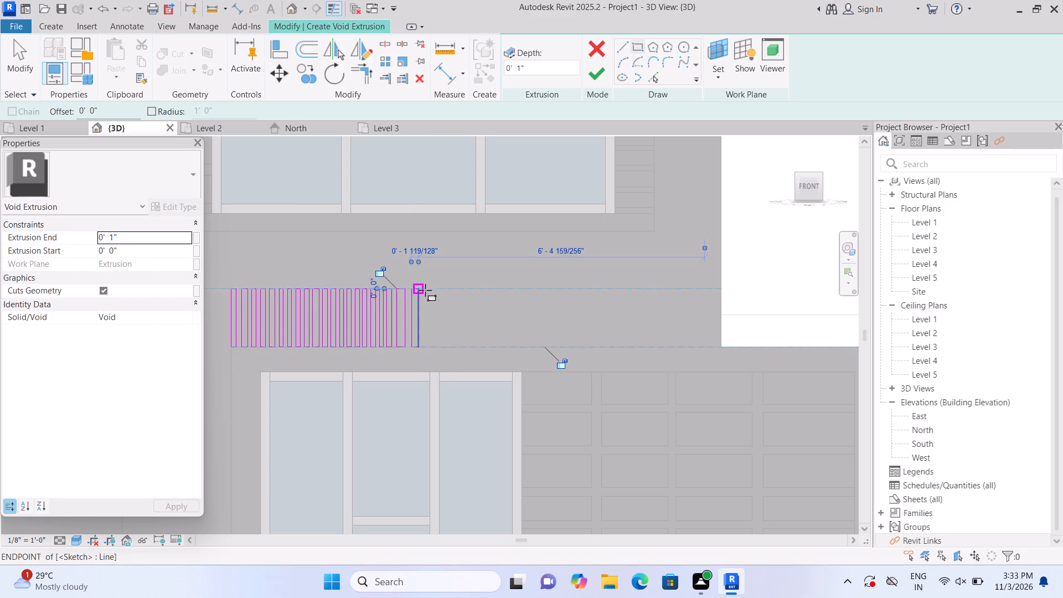
click(427, 290)
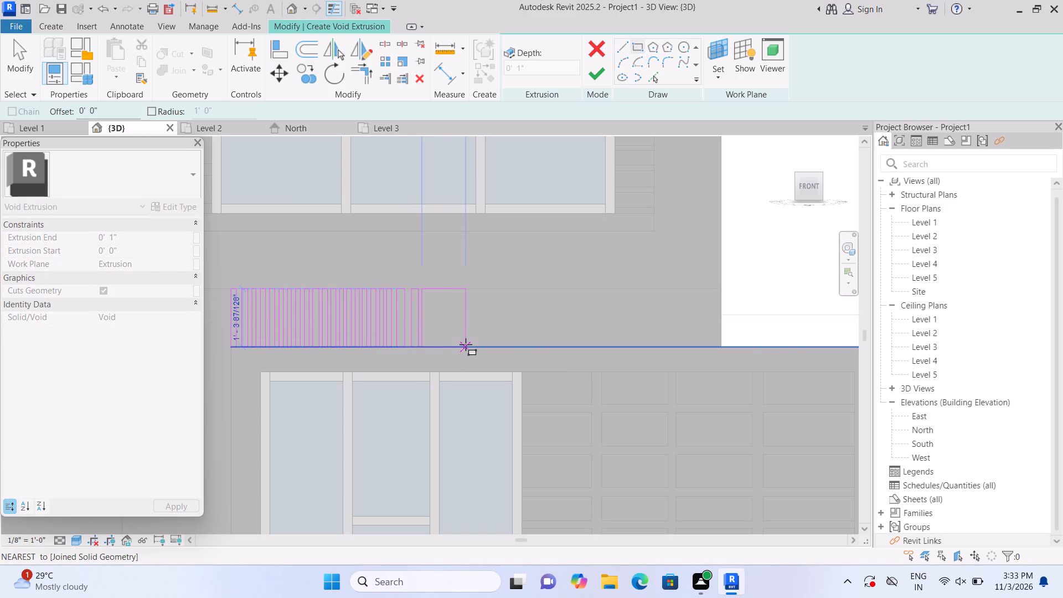
double_click(429, 344)
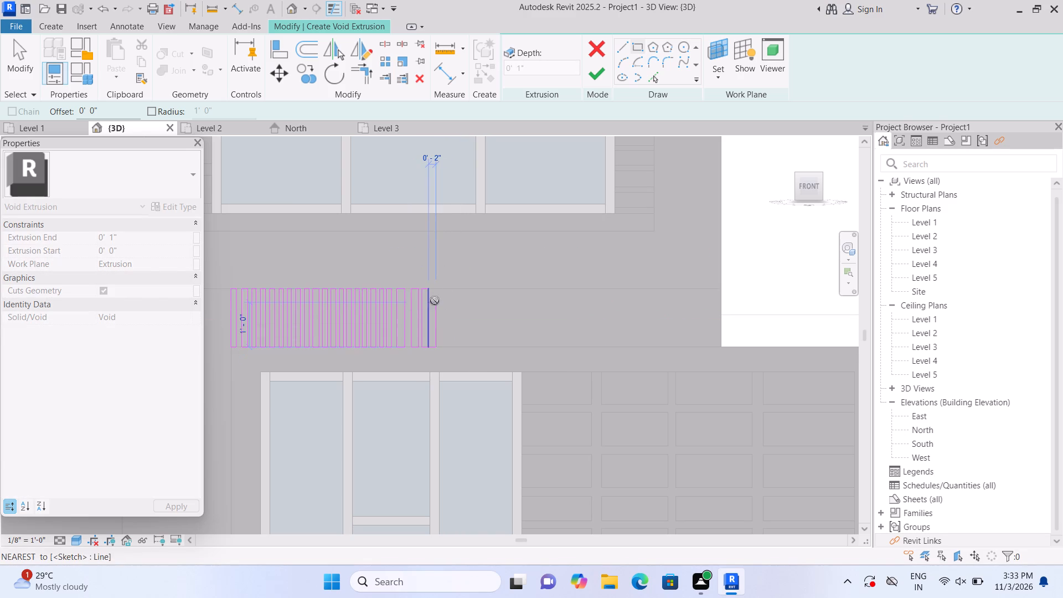
Sketch a twenty-third and twenty-fourth thin vertical rectangle continuing the row to the right across the band's height, with similar narrow gaps.
key(Escape)
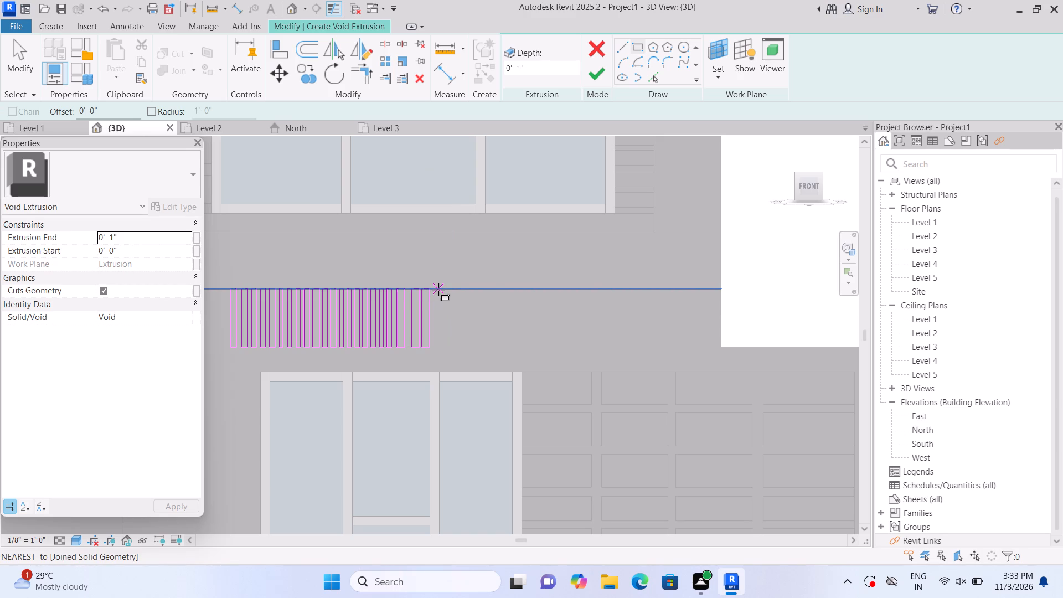
click(437, 290)
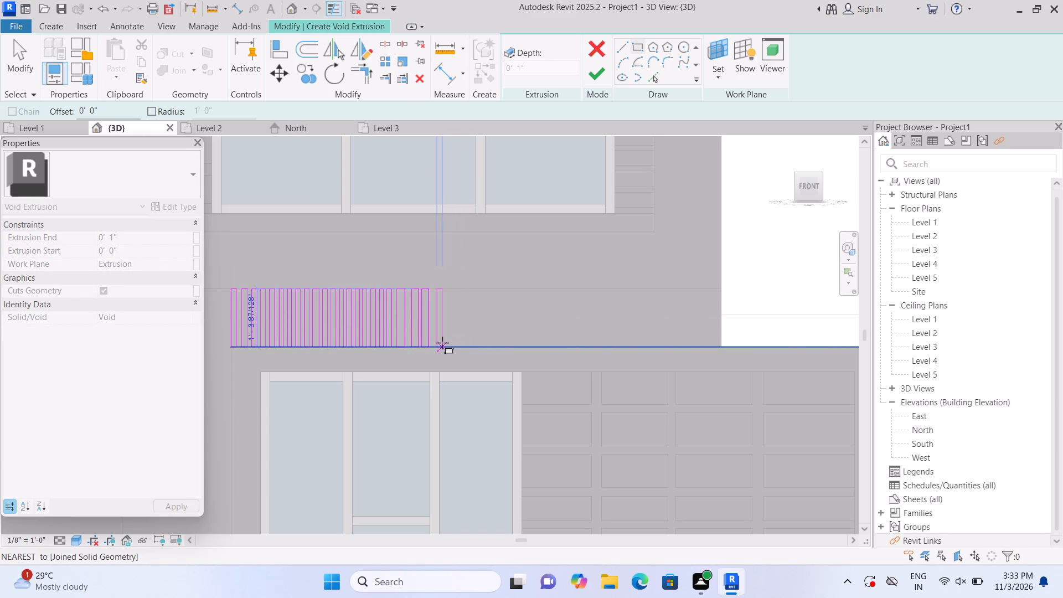
click(442, 343)
key(Escape)
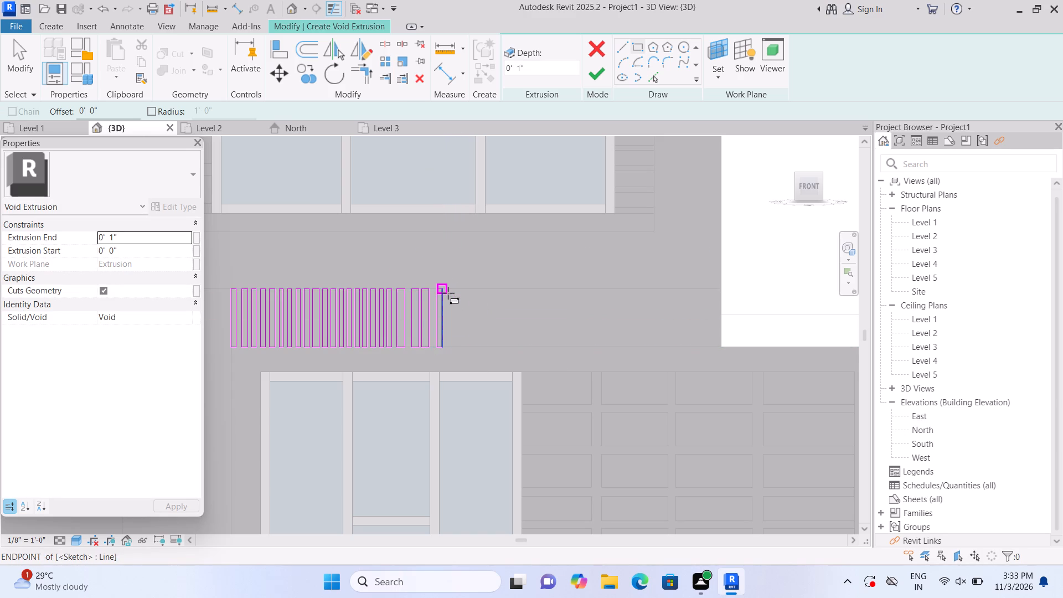
scroll(448, 293, up, 1)
click(448, 290)
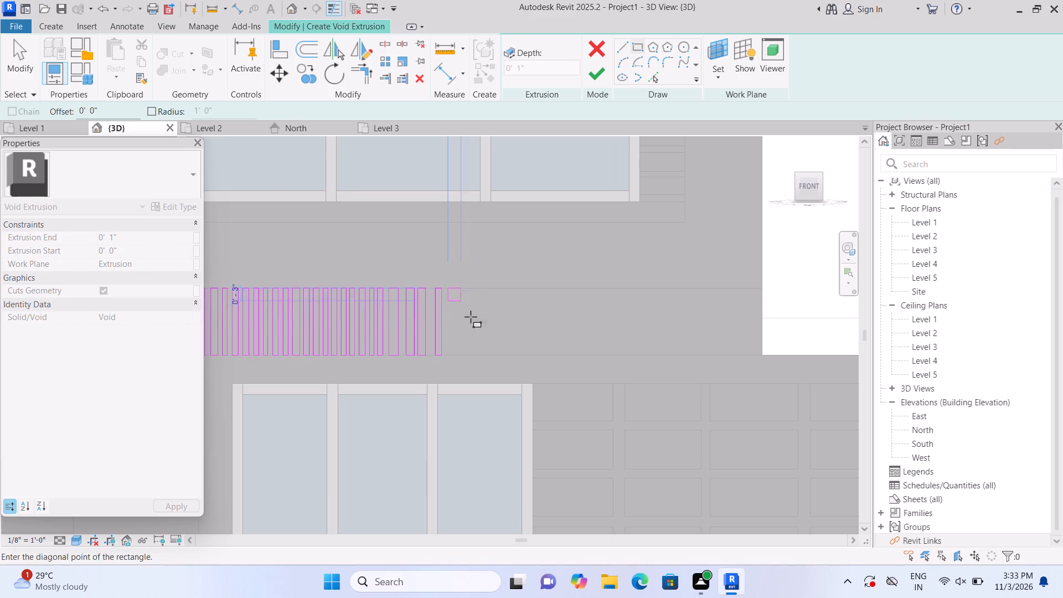
double_click(457, 354)
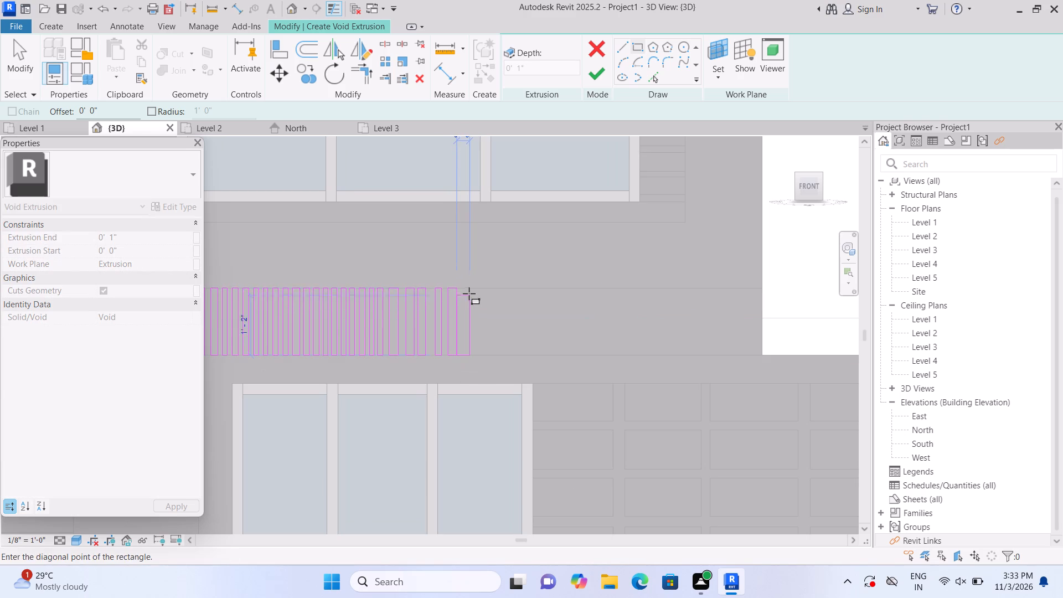
key(Escape)
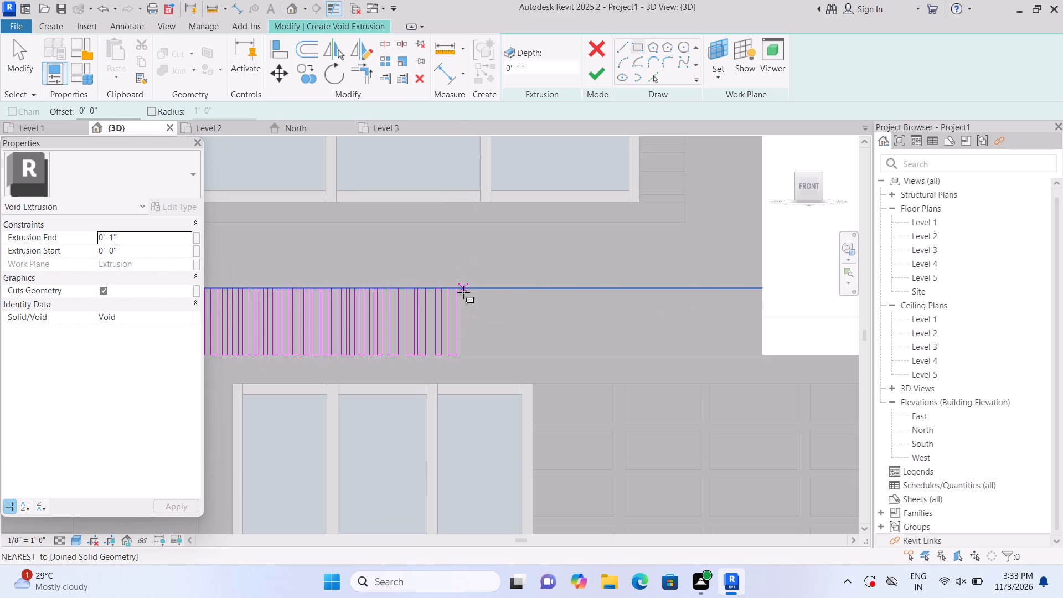
Sketch a twenty-fifth and twenty-sixth thin vertical rectangle across the band's height at similar spacing, the twenty-sixth about 2" wide.
double_click(463, 292)
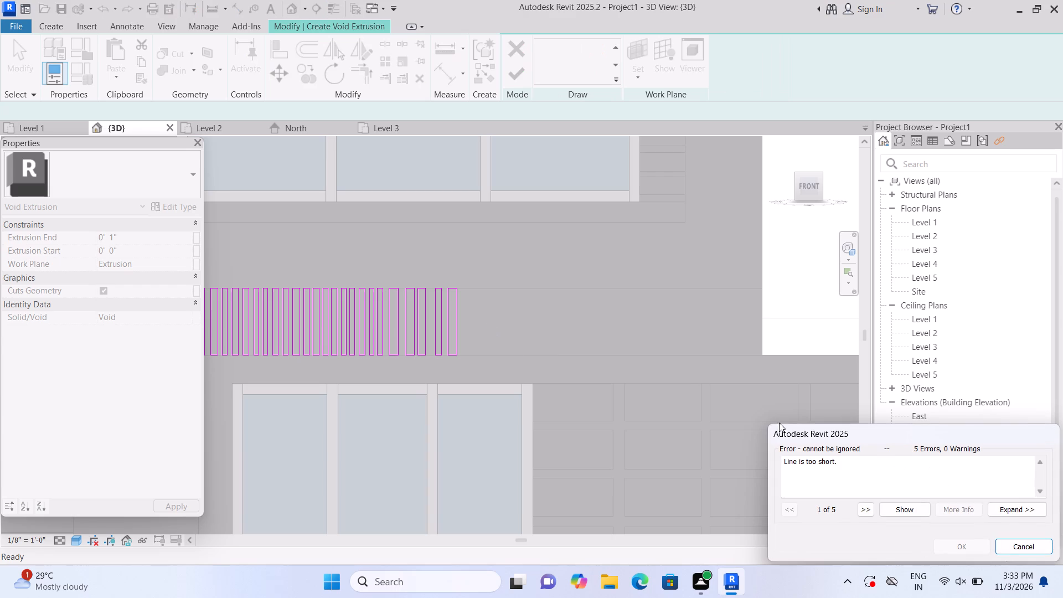
double_click(1008, 545)
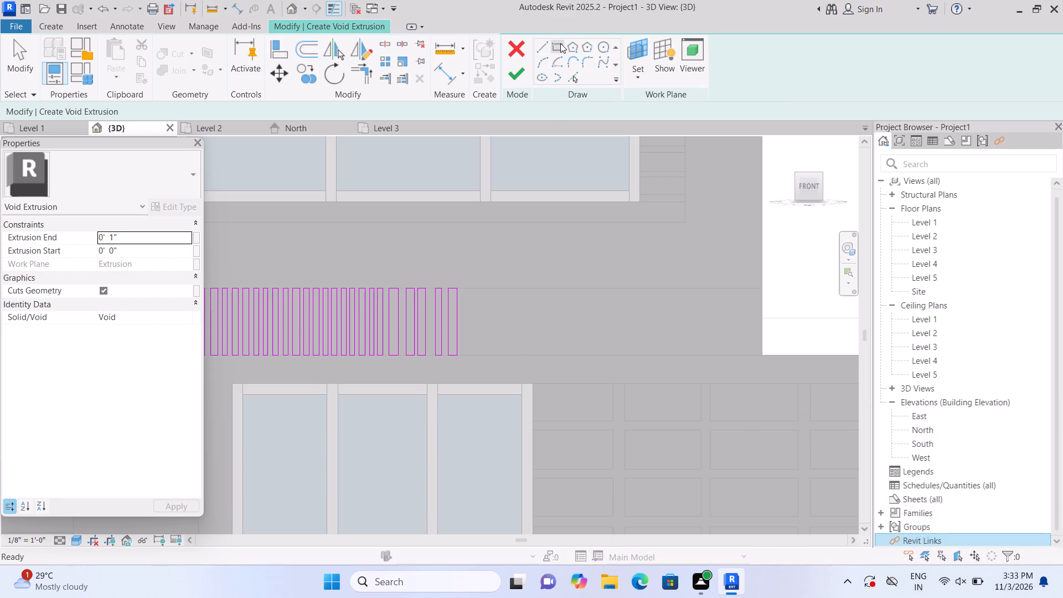
click(560, 43)
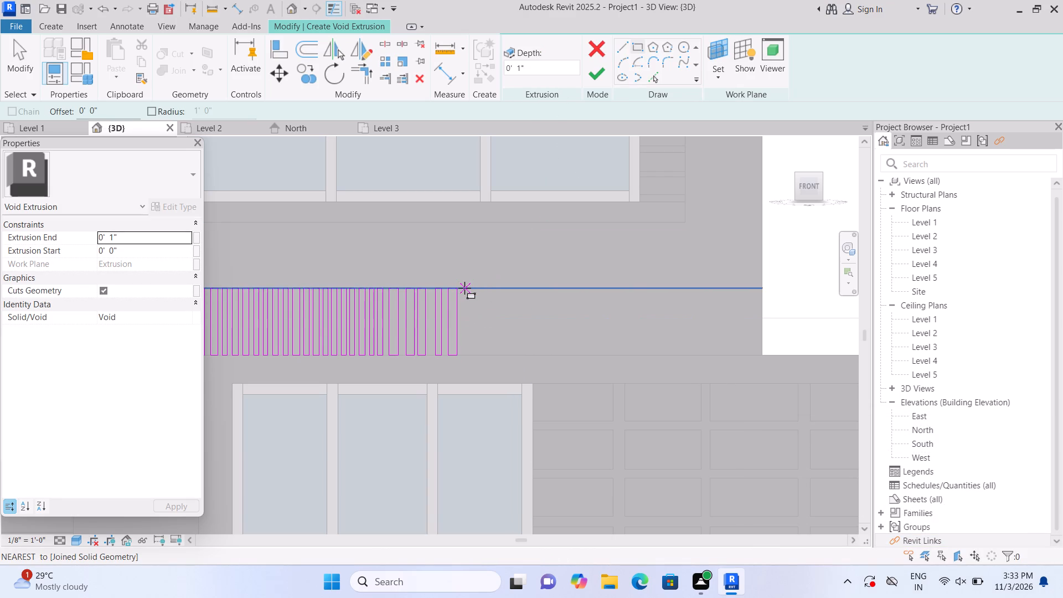
click(463, 288)
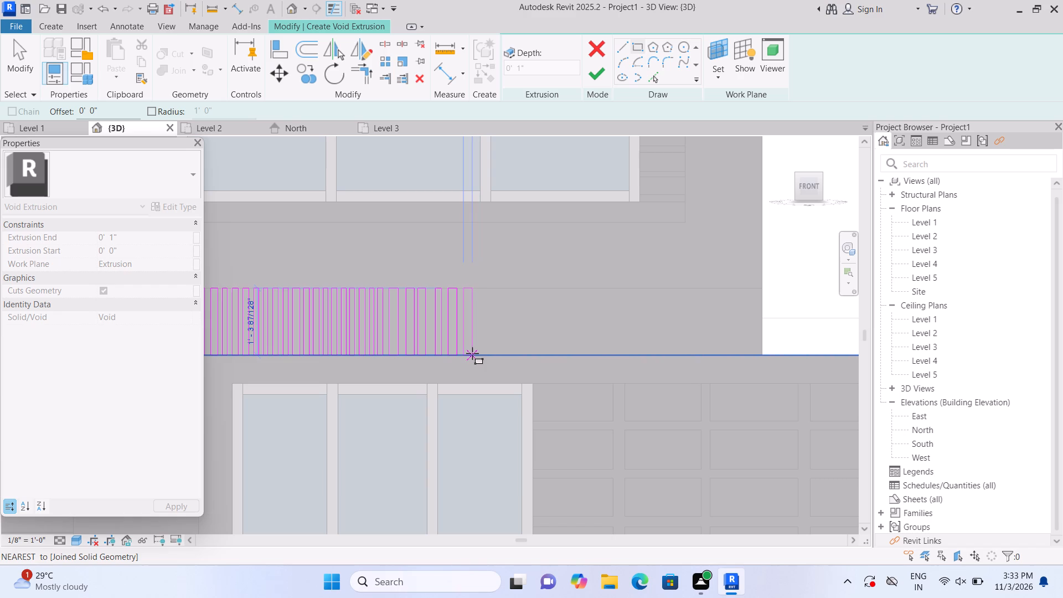
double_click(471, 354)
key(Escape)
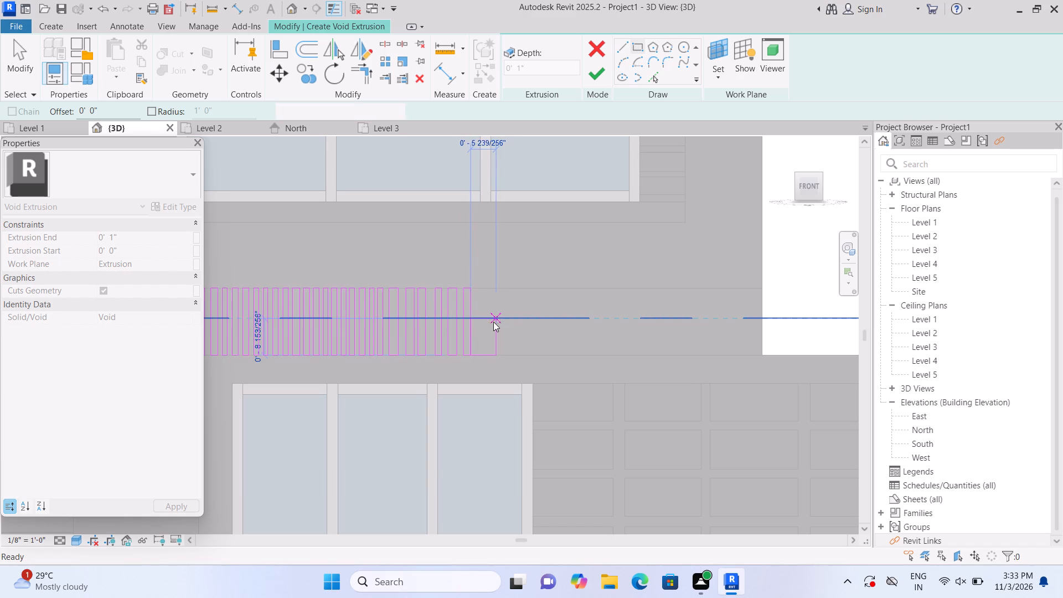
click(556, 43)
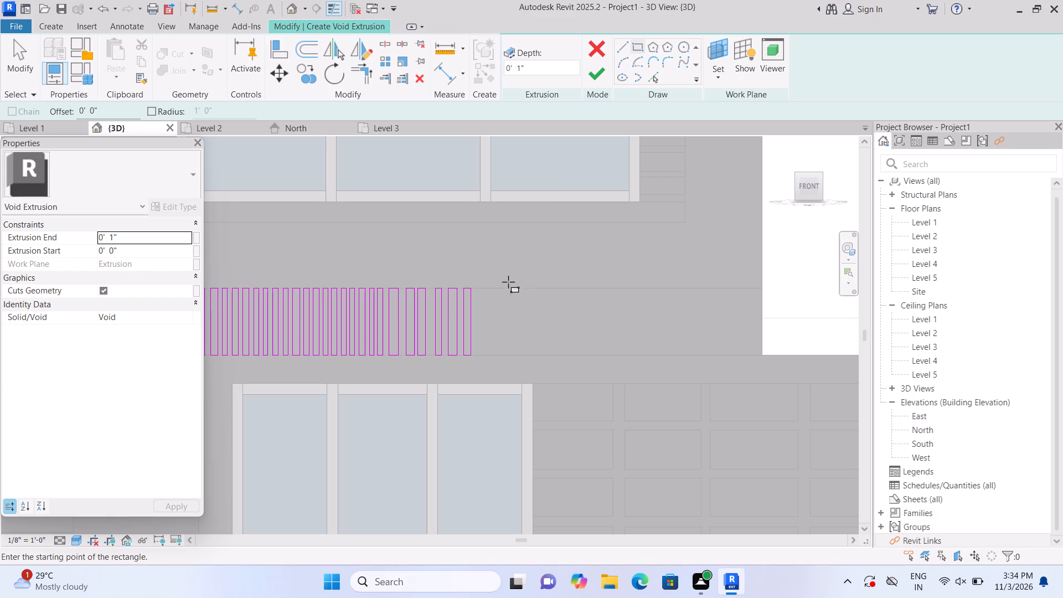
click(478, 290)
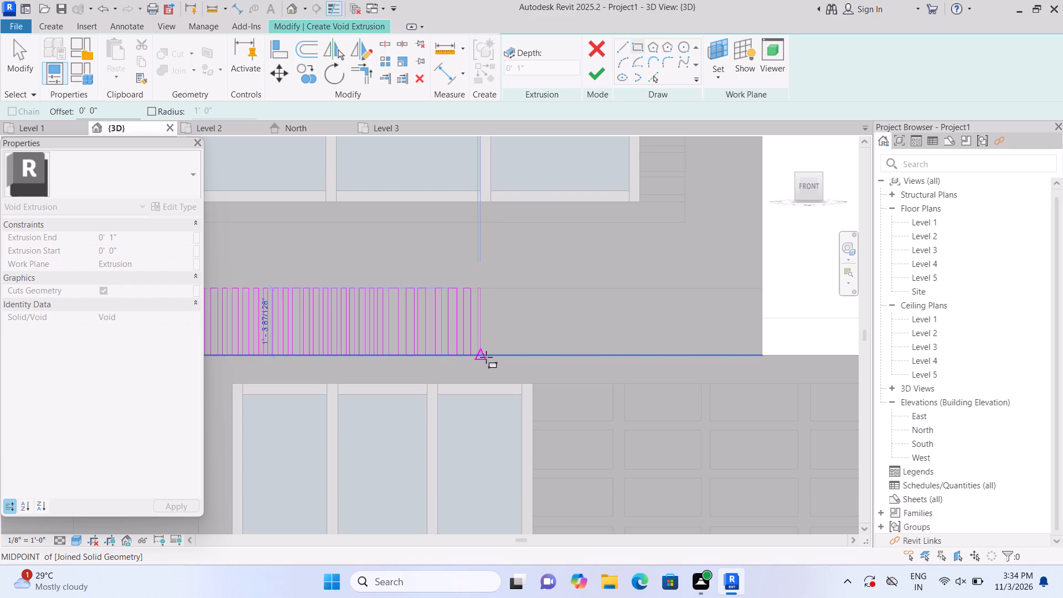
scroll(486, 355, up, 1)
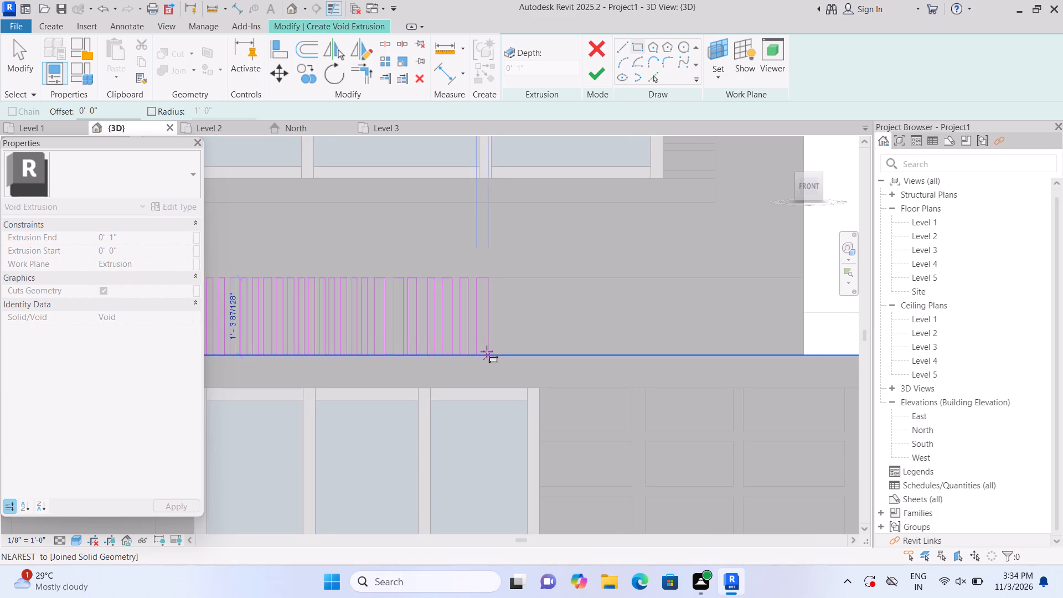
click(487, 352)
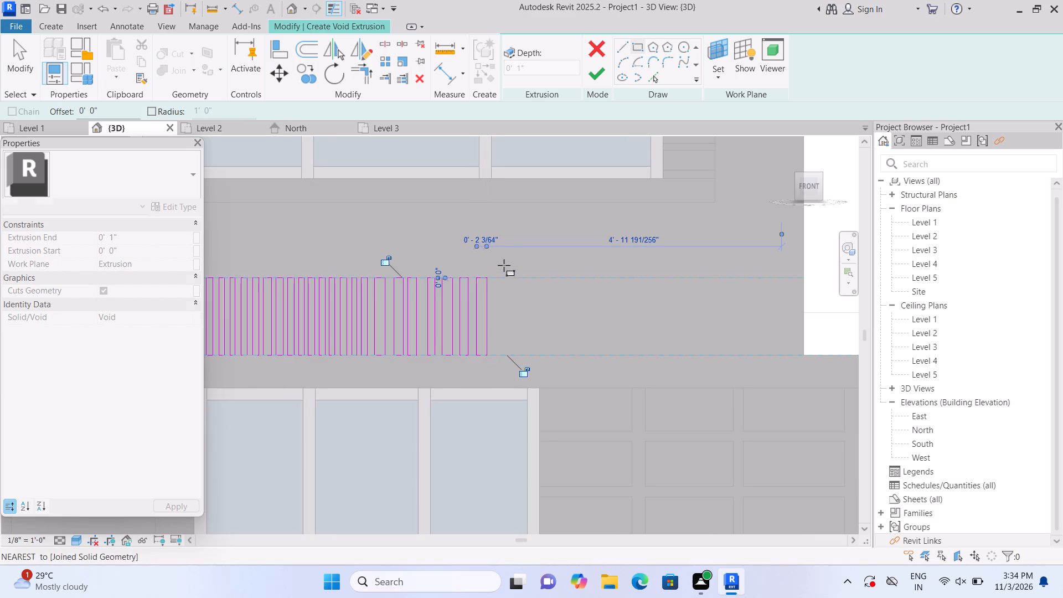
Sketch a twenty-seventh, twenty-eighth and twenty-ninth full-height thin rectangle, the first about 1 3/4" wide and the other two about 1 1/2" wide.
click(493, 280)
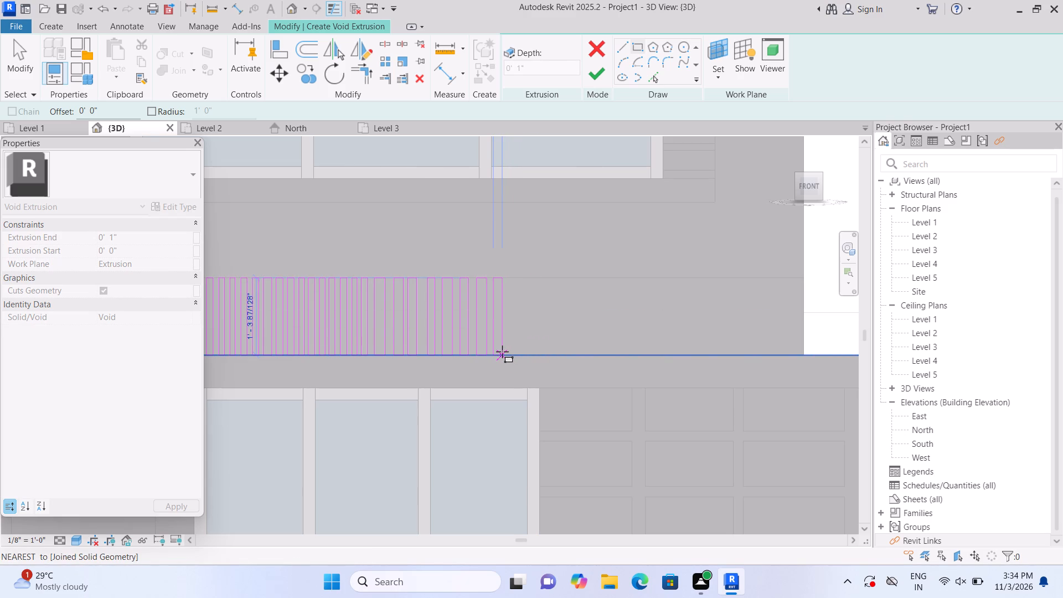
click(502, 352)
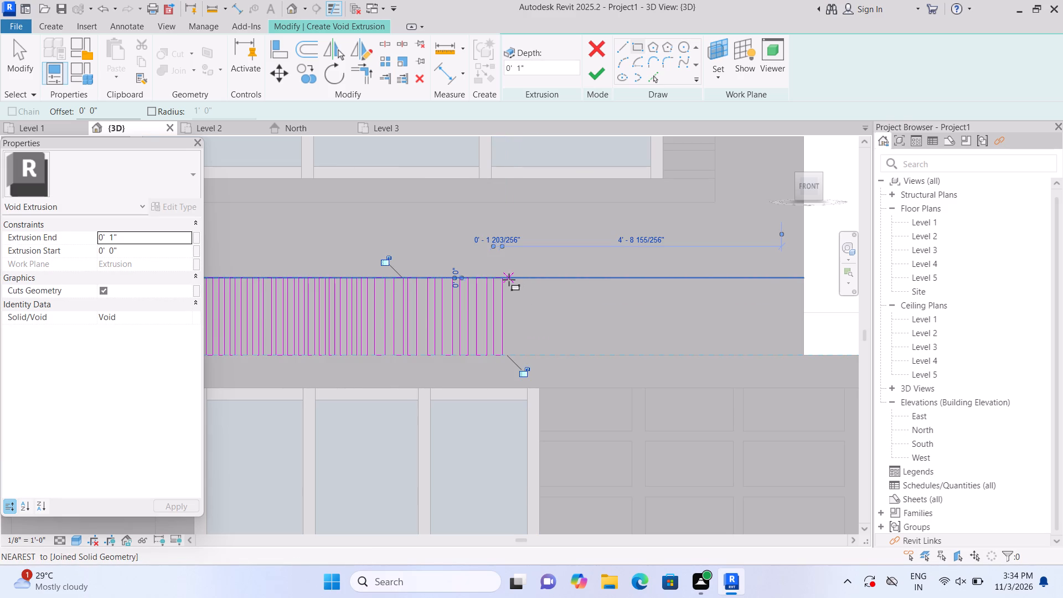
click(509, 280)
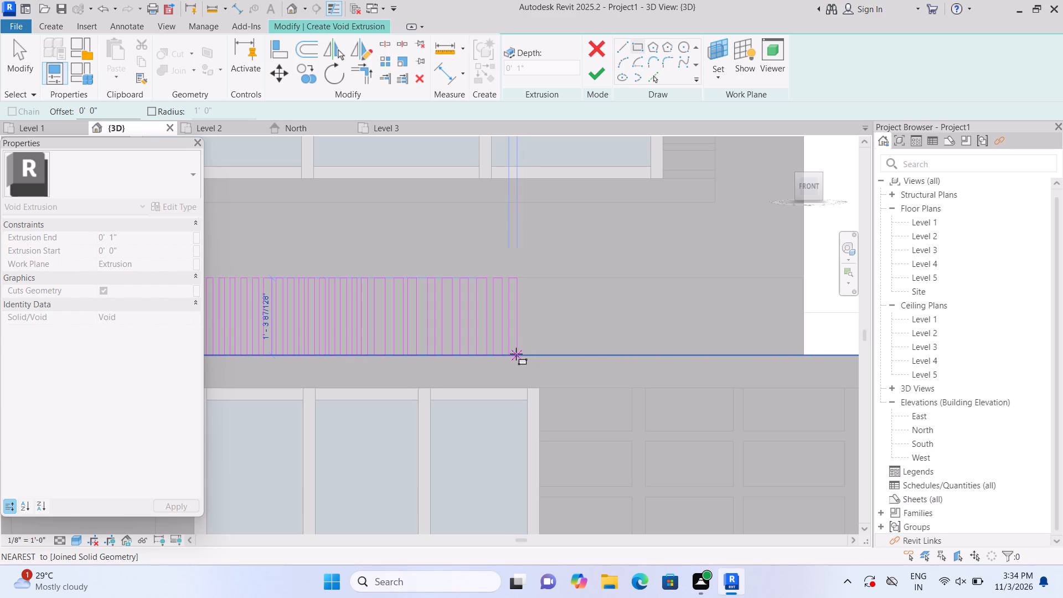
click(516, 354)
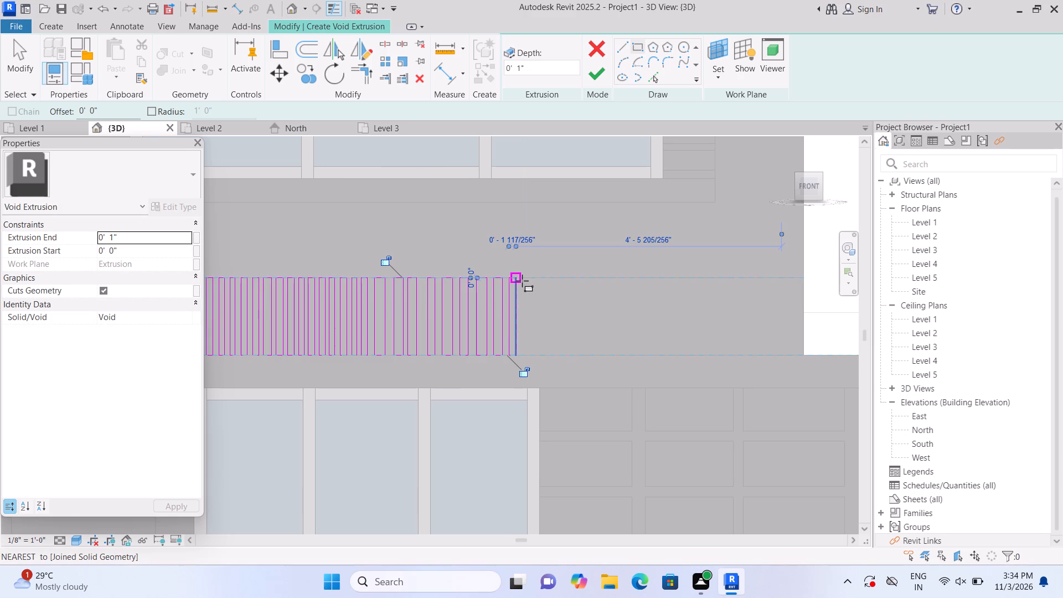
click(523, 281)
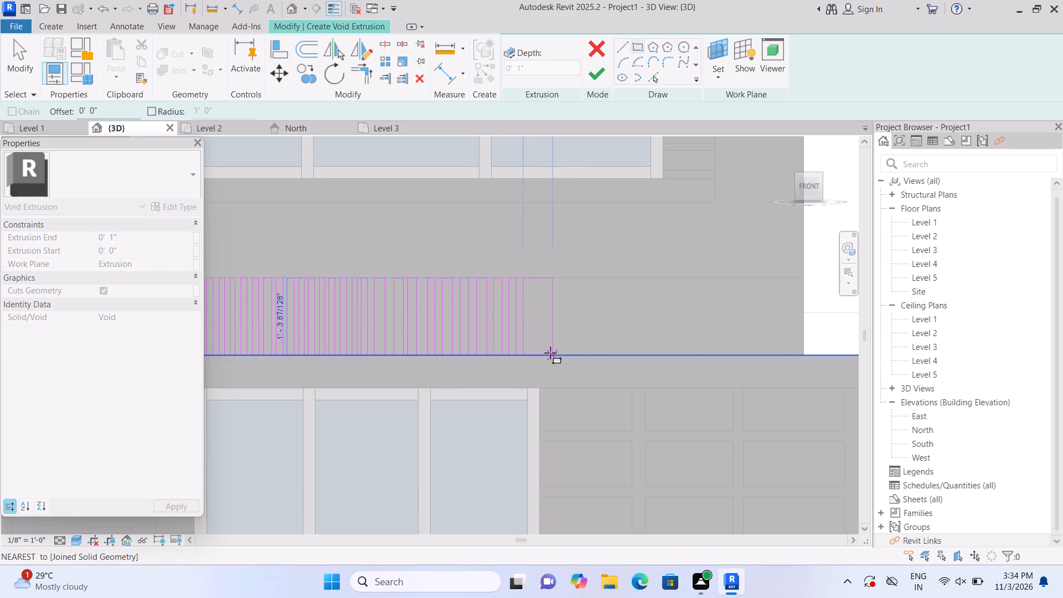
click(530, 350)
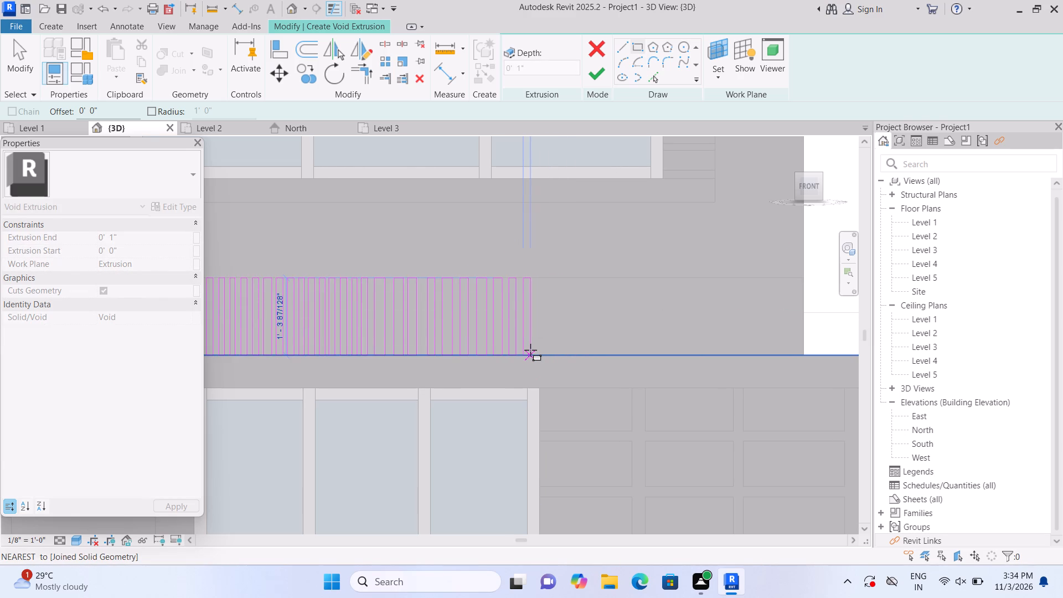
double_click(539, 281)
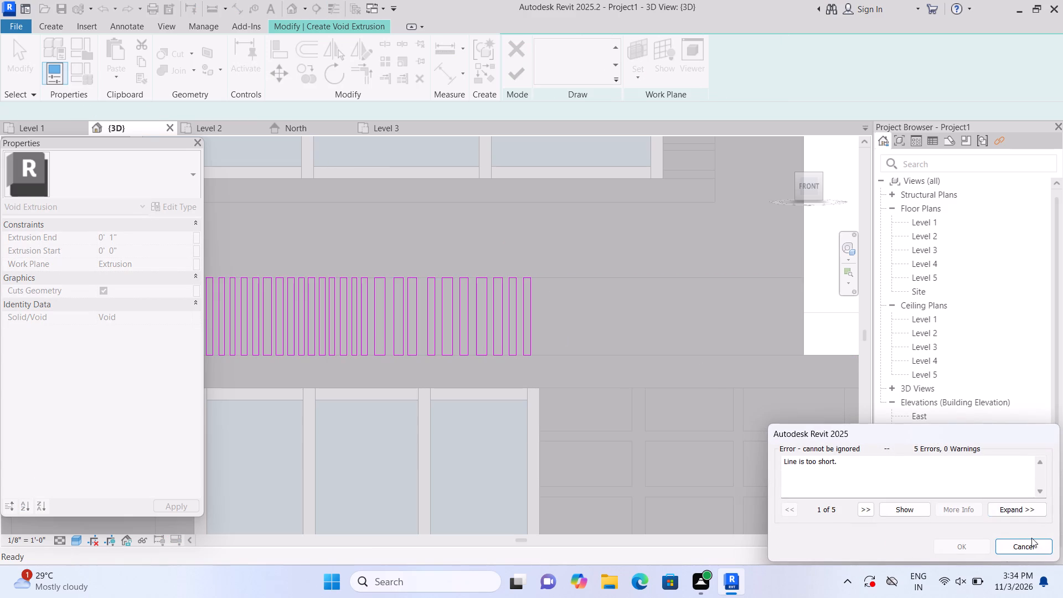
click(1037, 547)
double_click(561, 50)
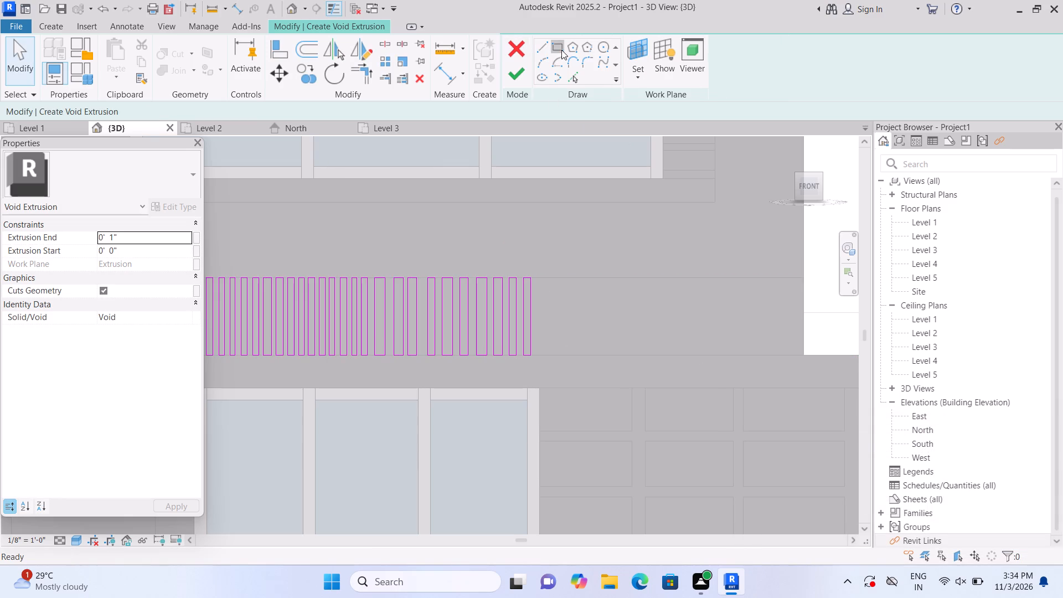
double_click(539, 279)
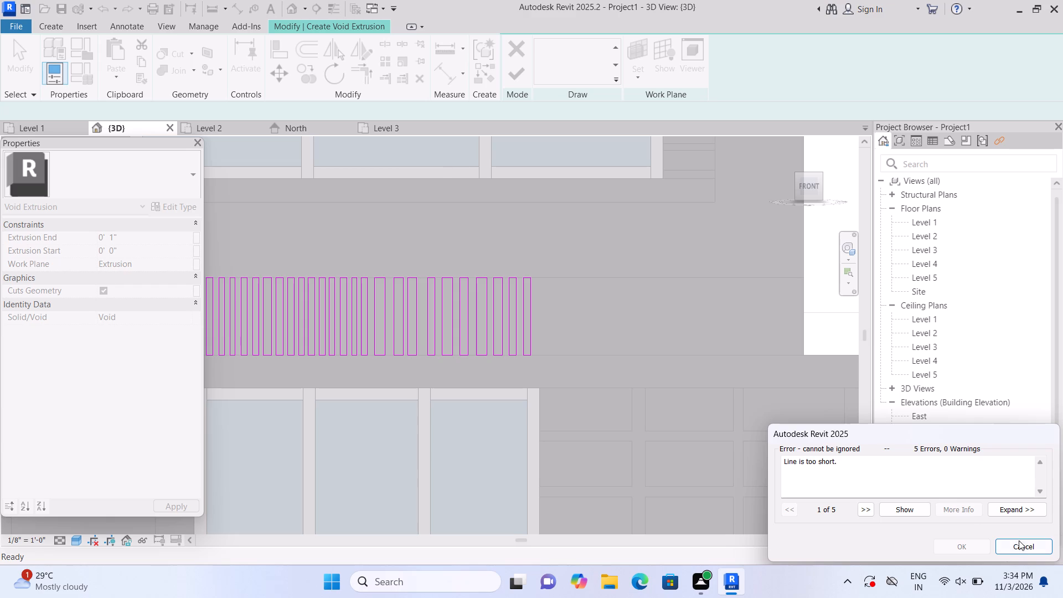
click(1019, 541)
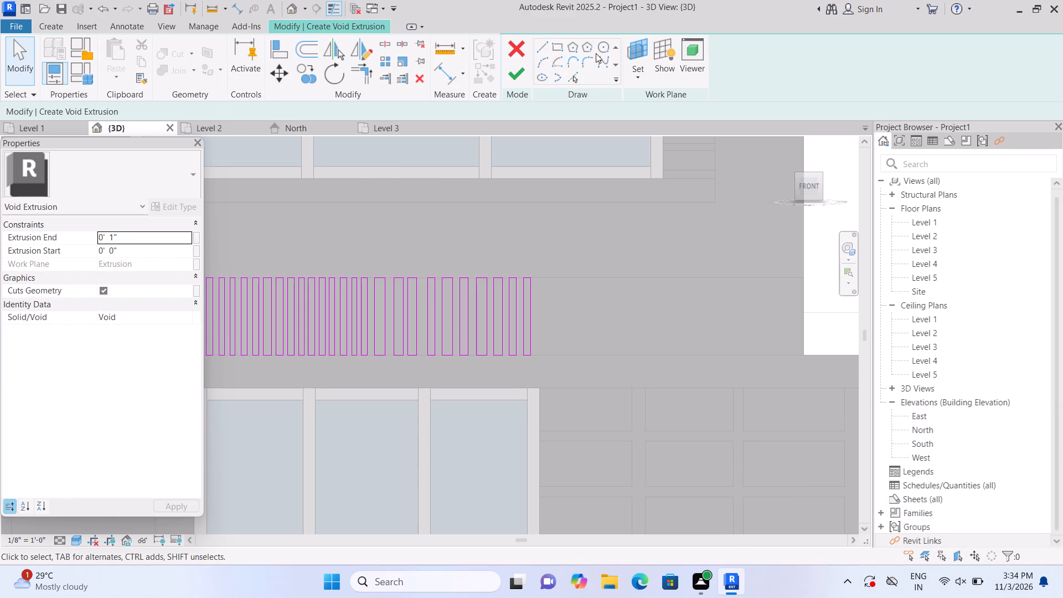
Sketch a thirtieth thin rectangle across the band's height, its left edge aligned with the right edge of the curtain wall below.
click(560, 51)
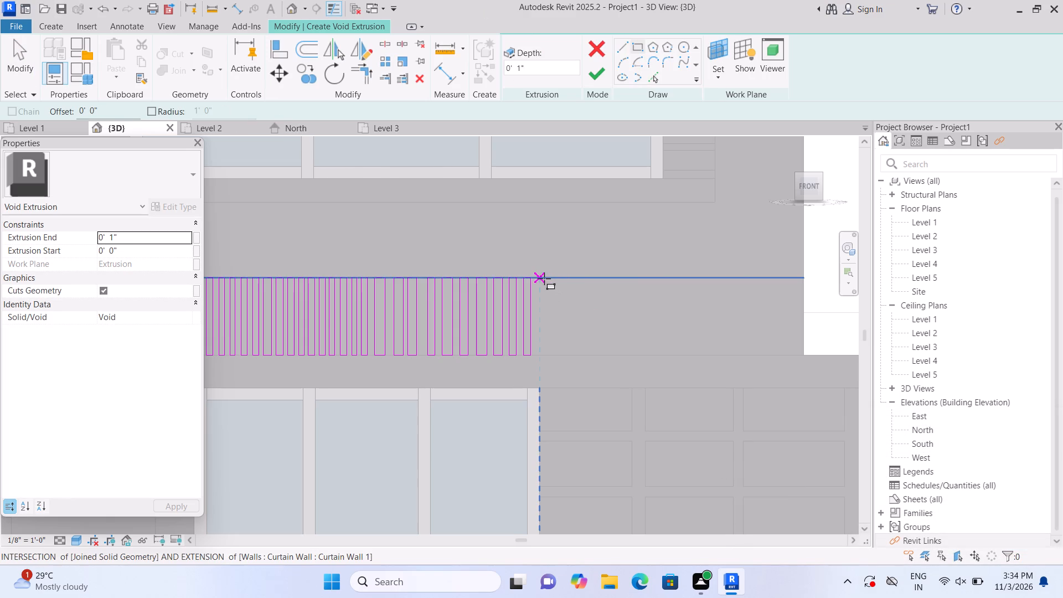
click(540, 277)
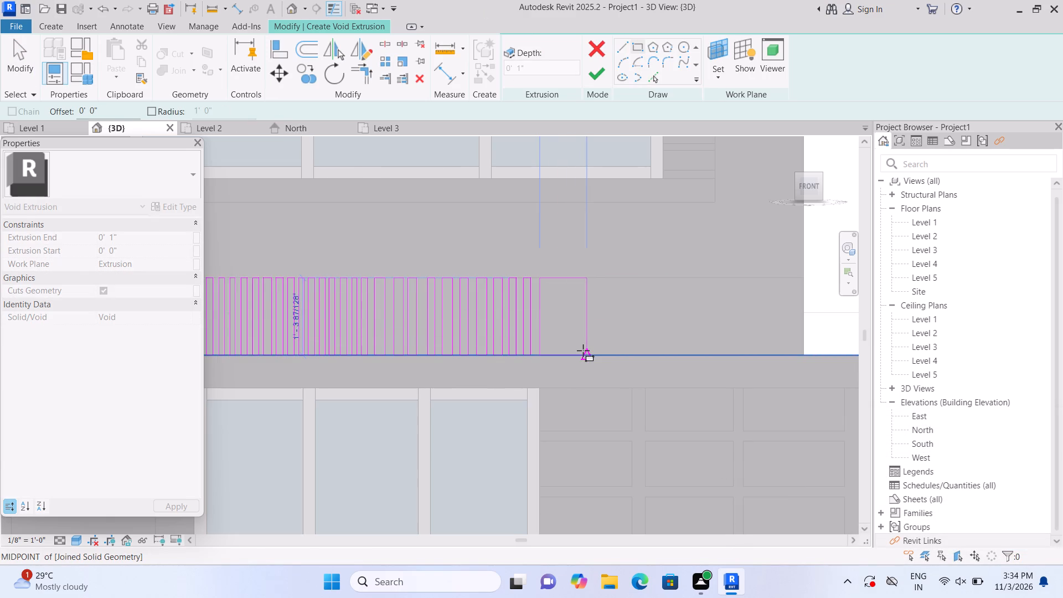
double_click(549, 356)
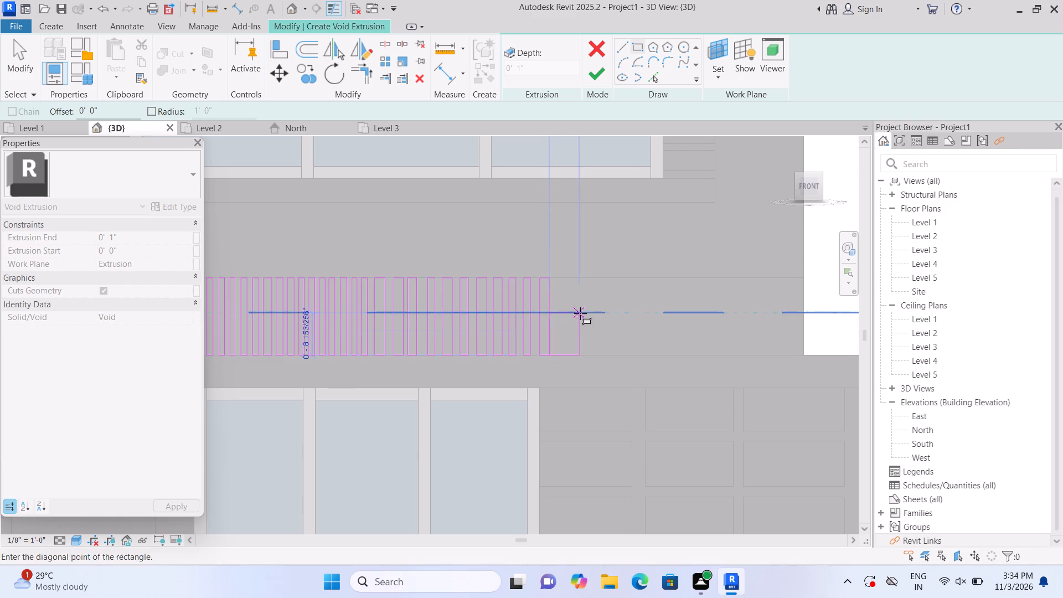
key(Escape)
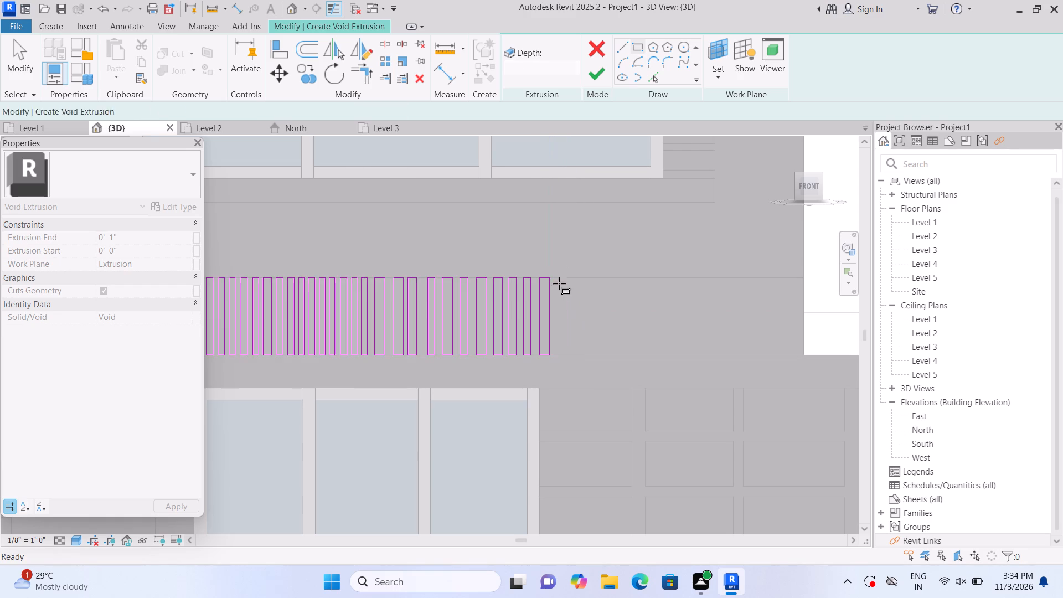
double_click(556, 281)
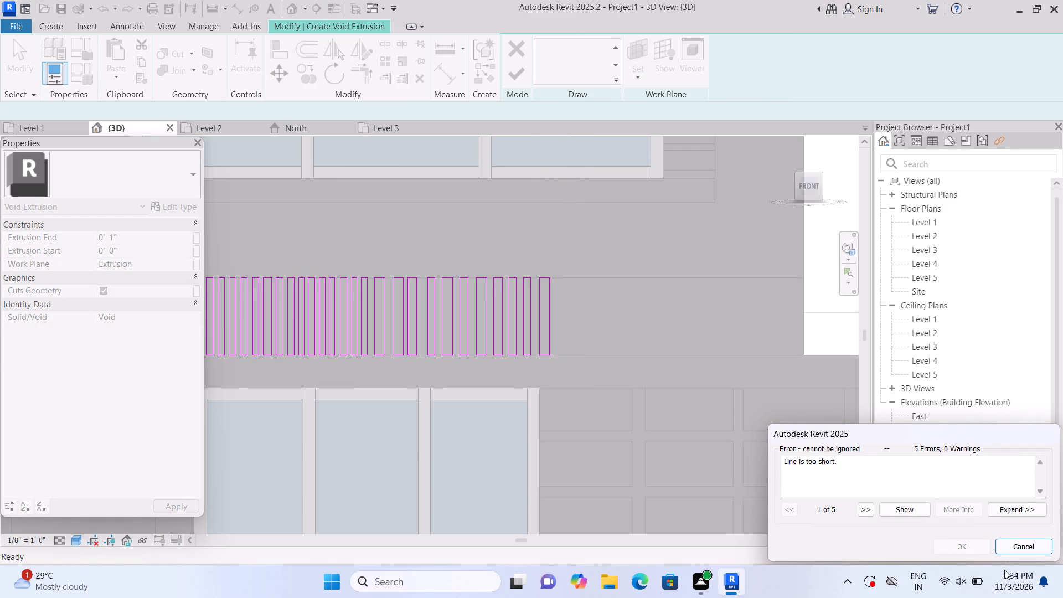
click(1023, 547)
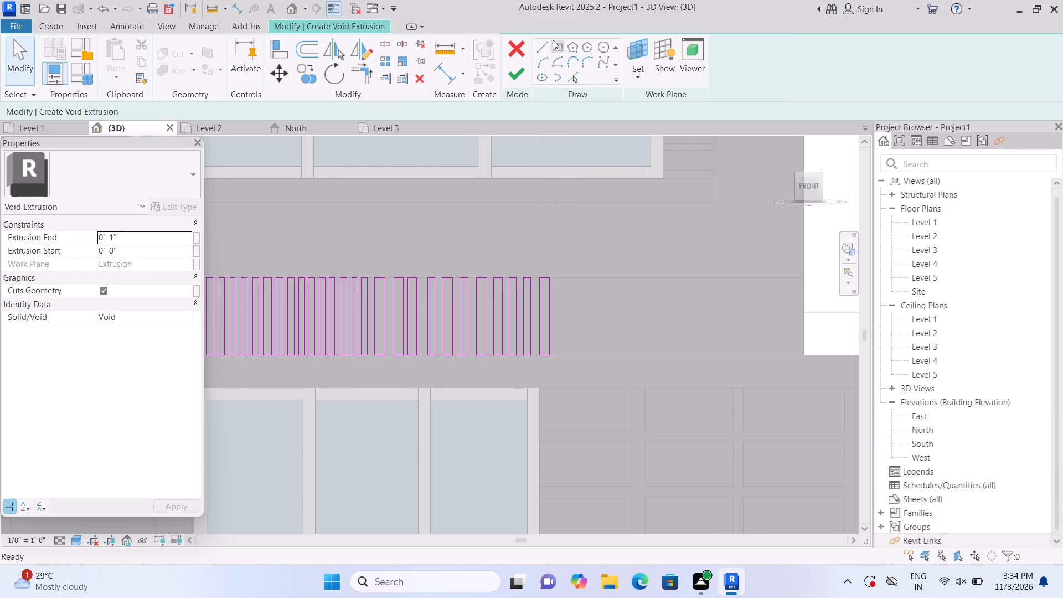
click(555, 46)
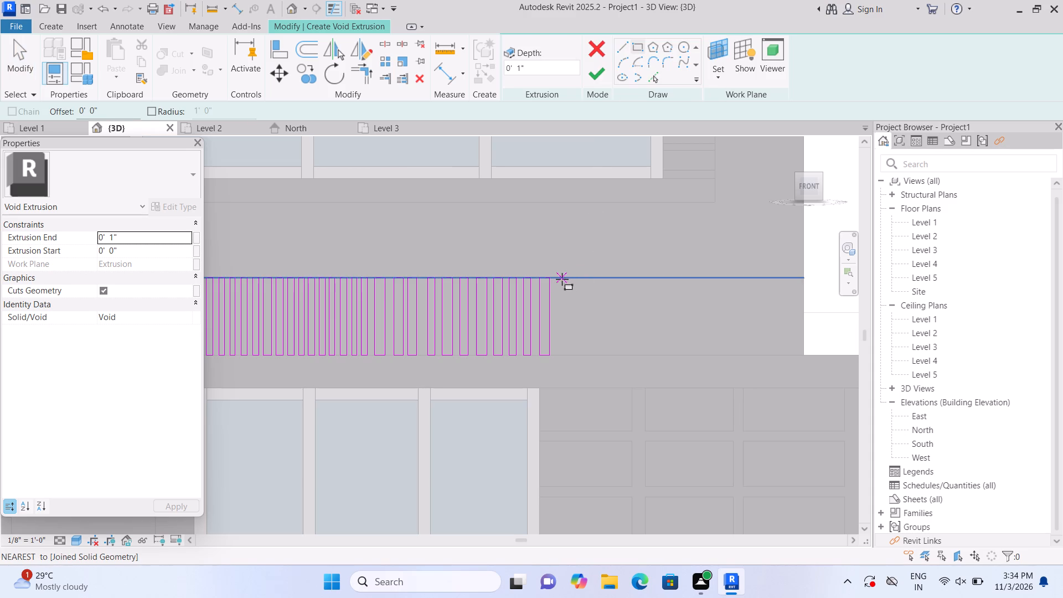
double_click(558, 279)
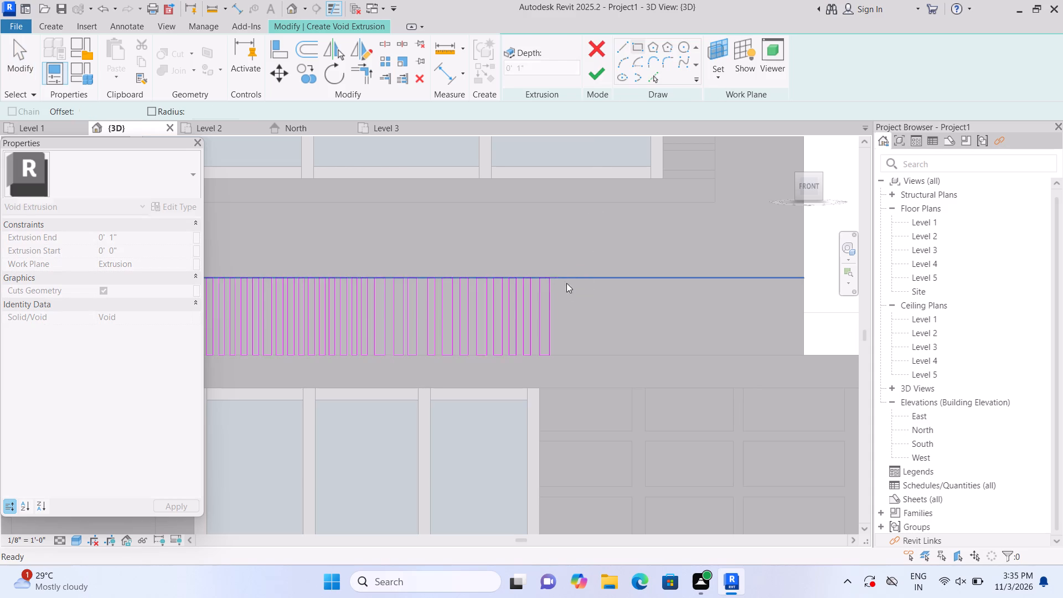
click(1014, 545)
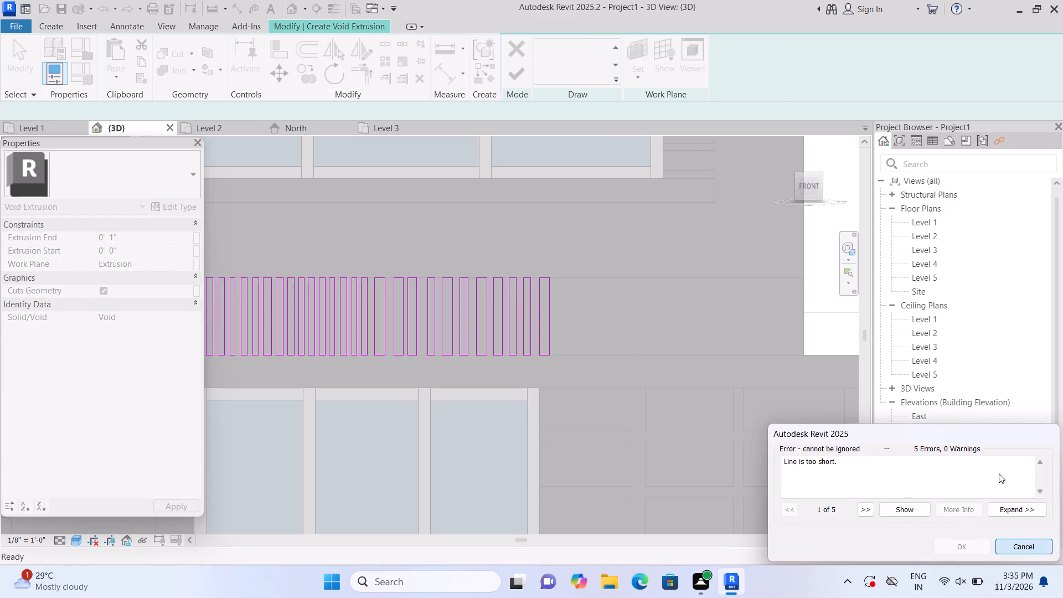
Sketch a thirty-first, thirty-second and thirty-third full-height thin rectangle in the band, about 1 1/2", 1 3/8" and 2" wide, with narrow gaps.
click(559, 42)
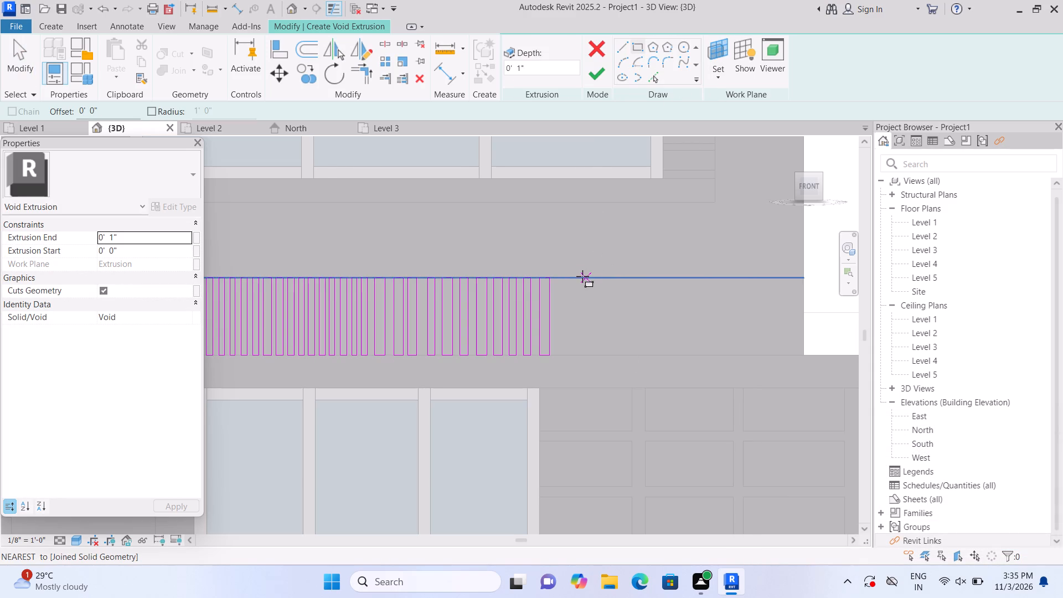
click(557, 279)
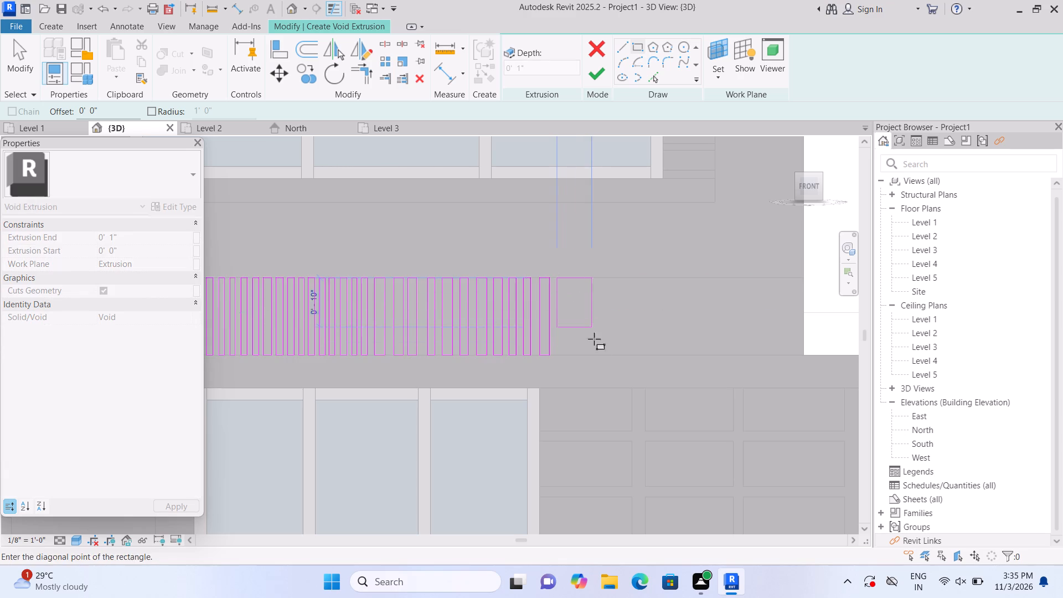
click(565, 354)
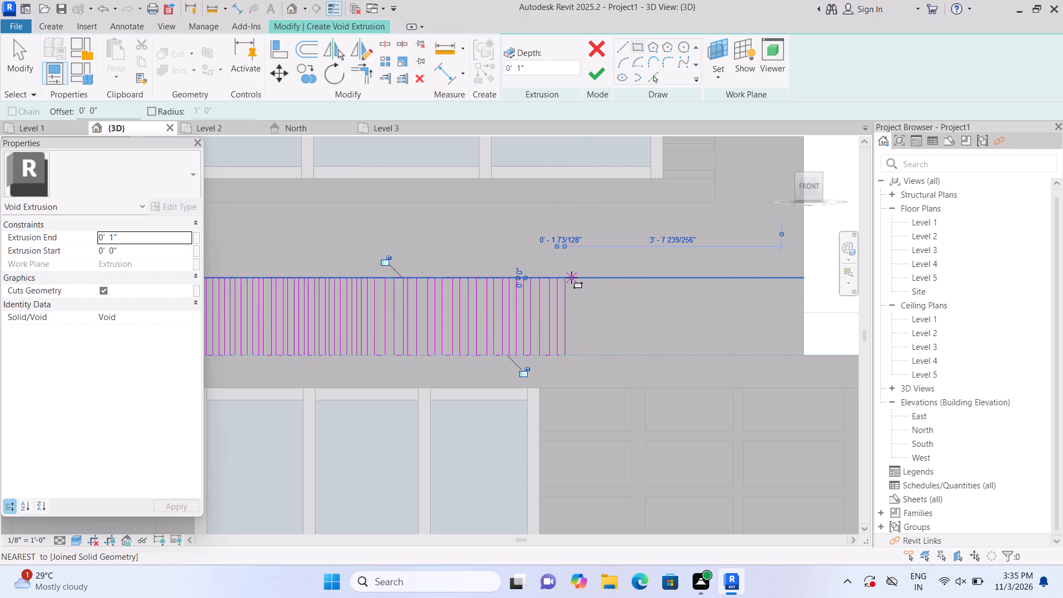
click(571, 277)
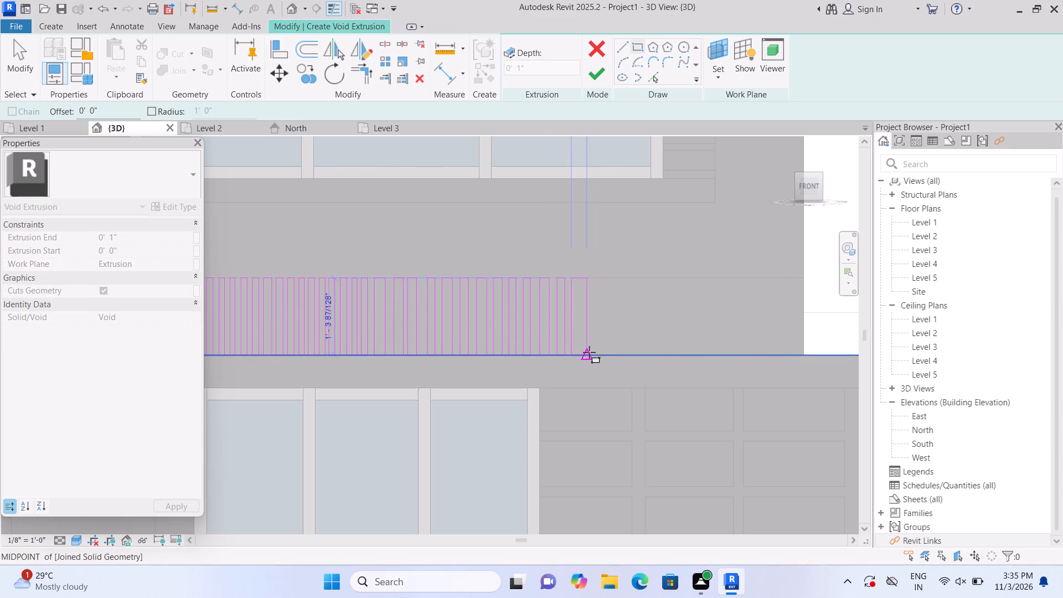
click(578, 350)
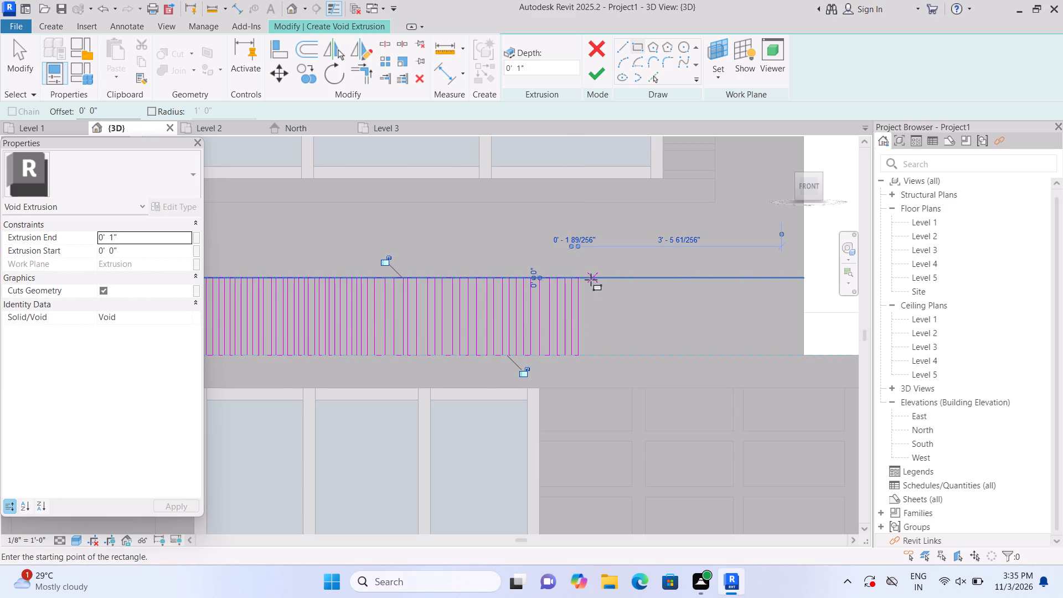
click(585, 279)
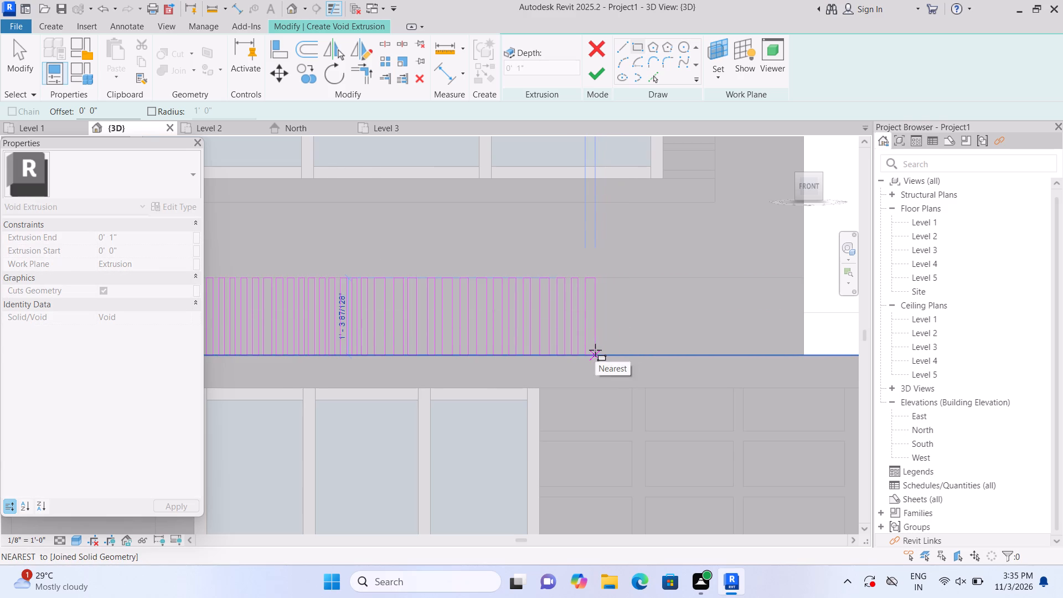
click(595, 350)
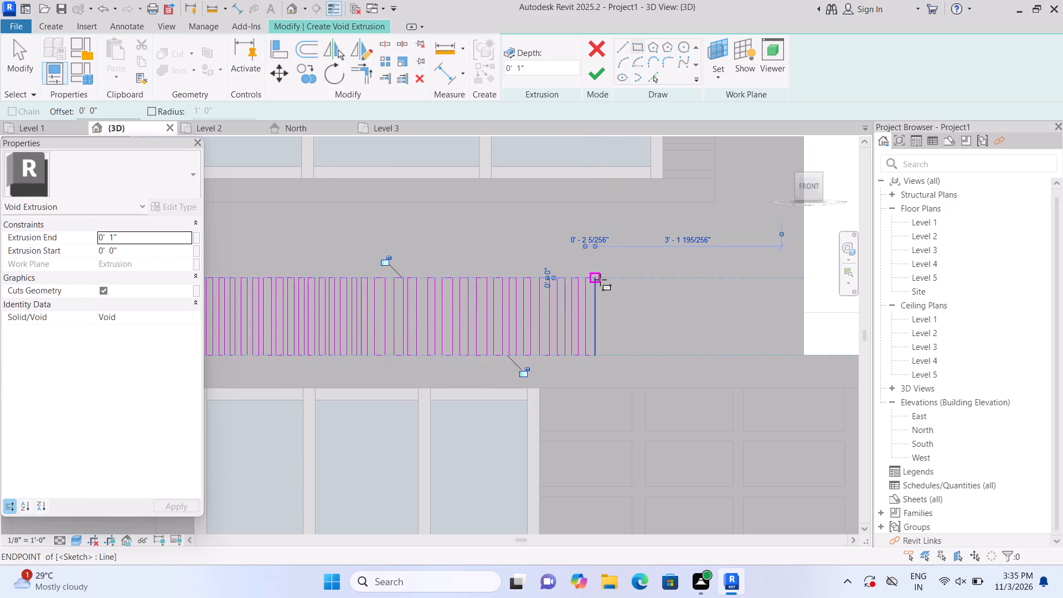
Sketch a thirty-fourth, thirty-fifth and thirty-sixth thin rectangle across the band's height, the first about 1 3/4" and the last about 2" wide.
click(602, 280)
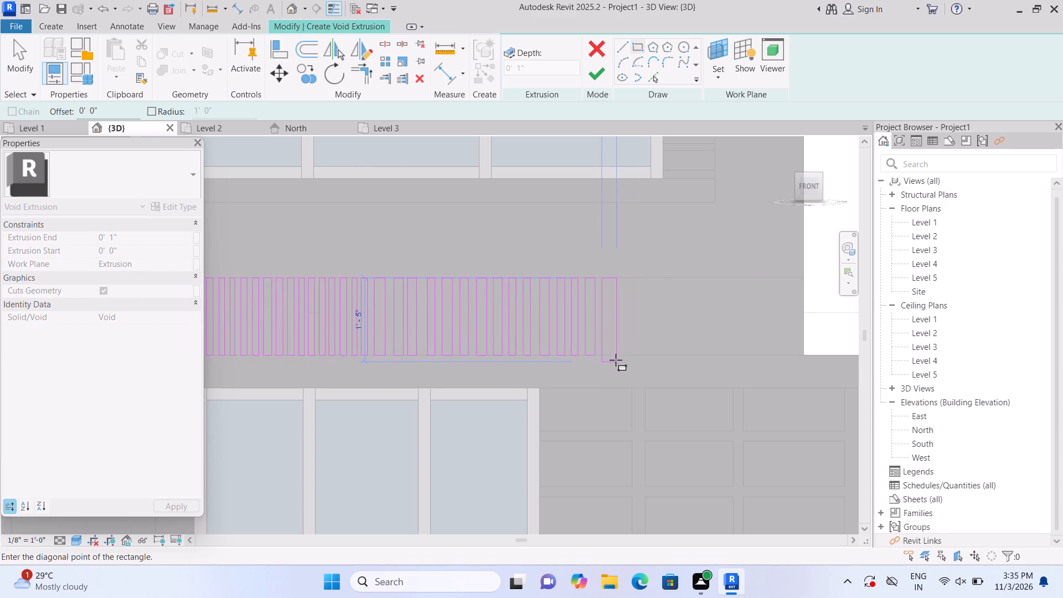
click(611, 355)
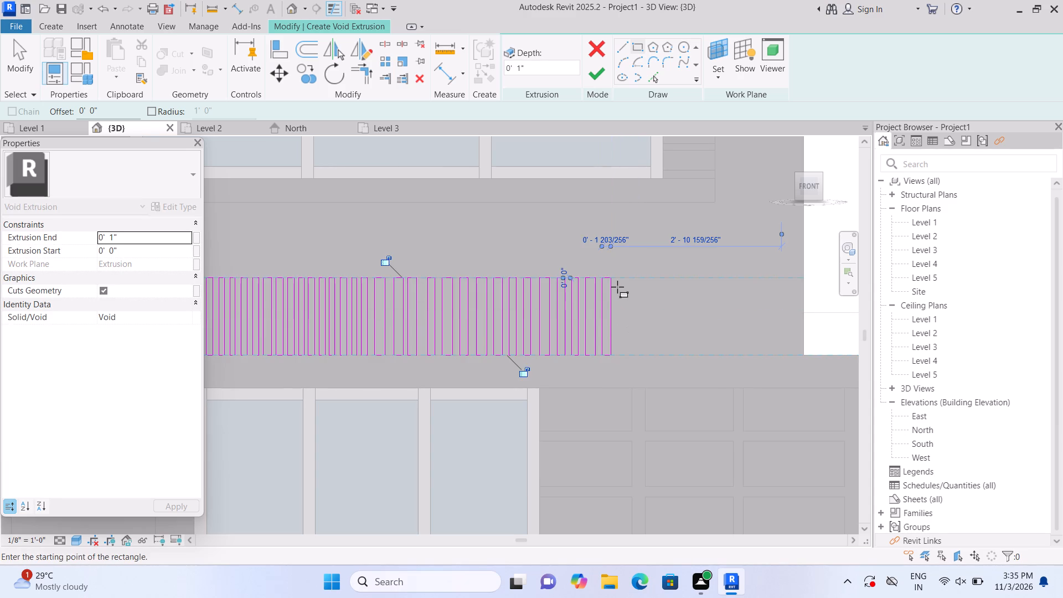
click(618, 278)
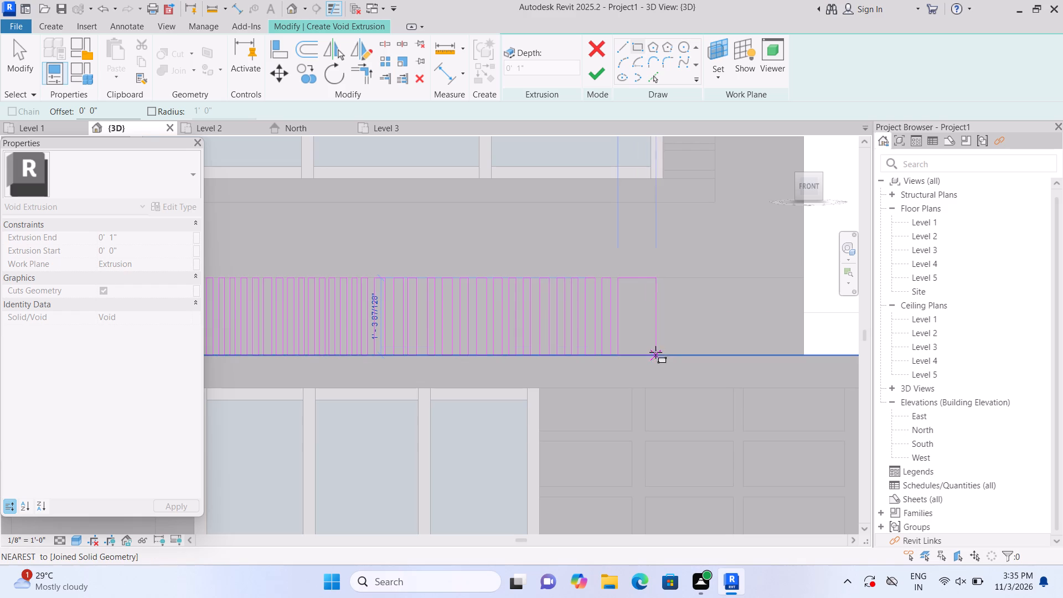
click(626, 353)
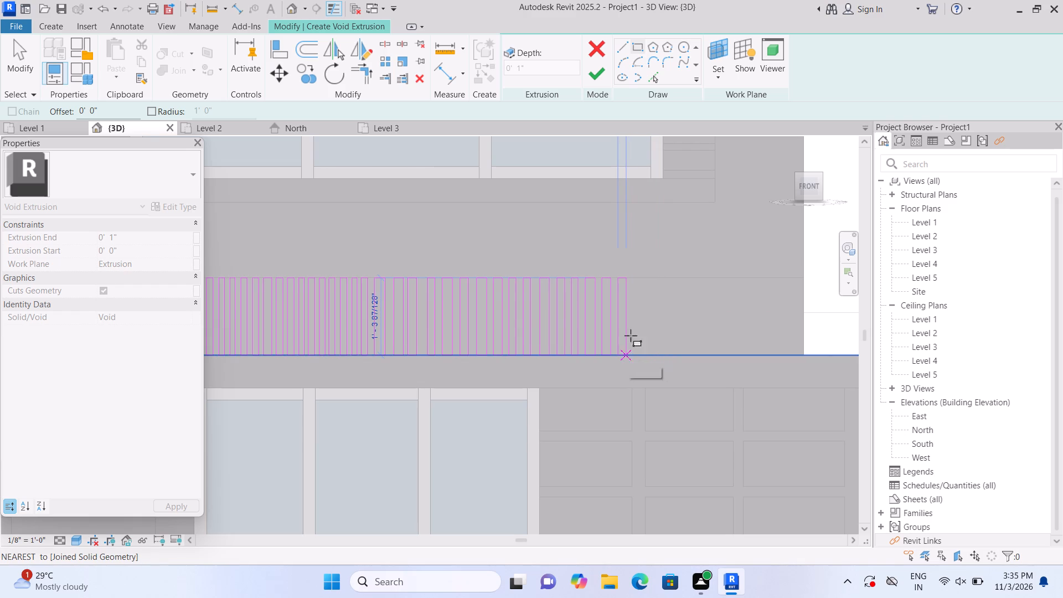
click(634, 281)
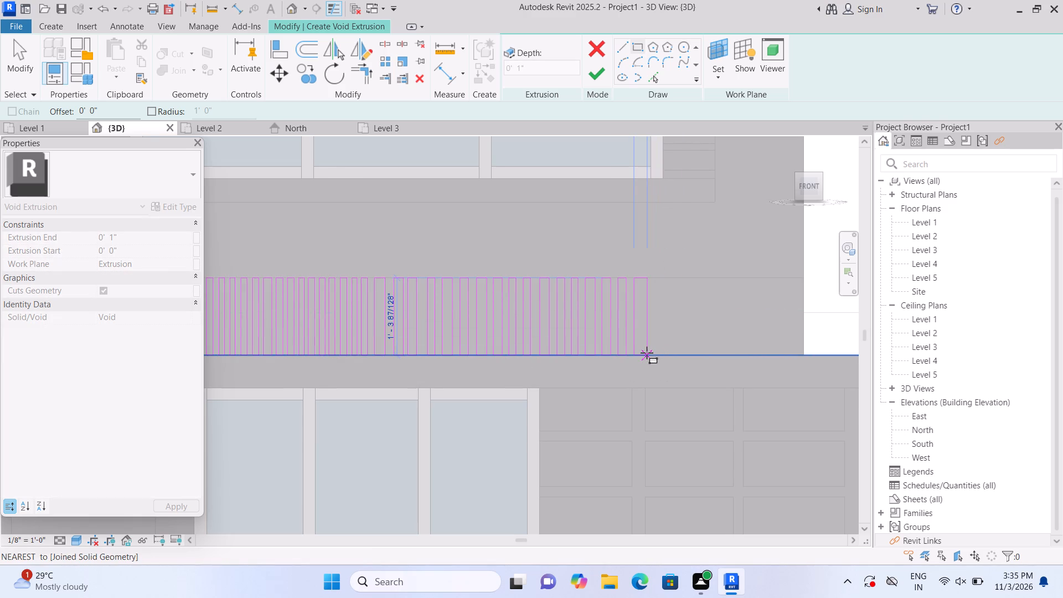
click(644, 353)
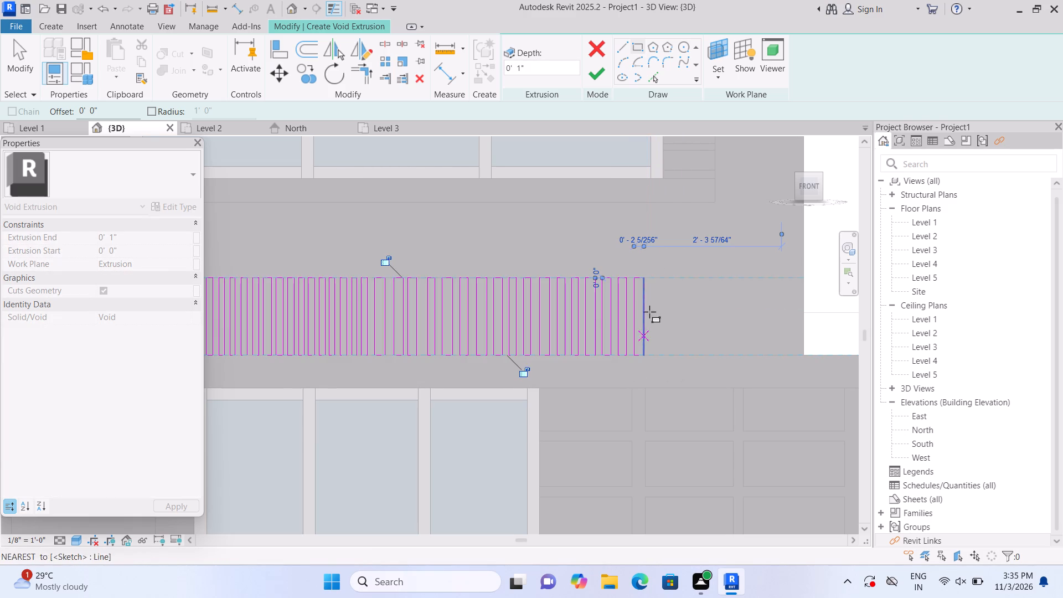
Sketch a thirty-seventh thin rectangle, its right edge aligned with the upper curtain wall's right edge, and a thirty-eighth just beyond it.
click(651, 280)
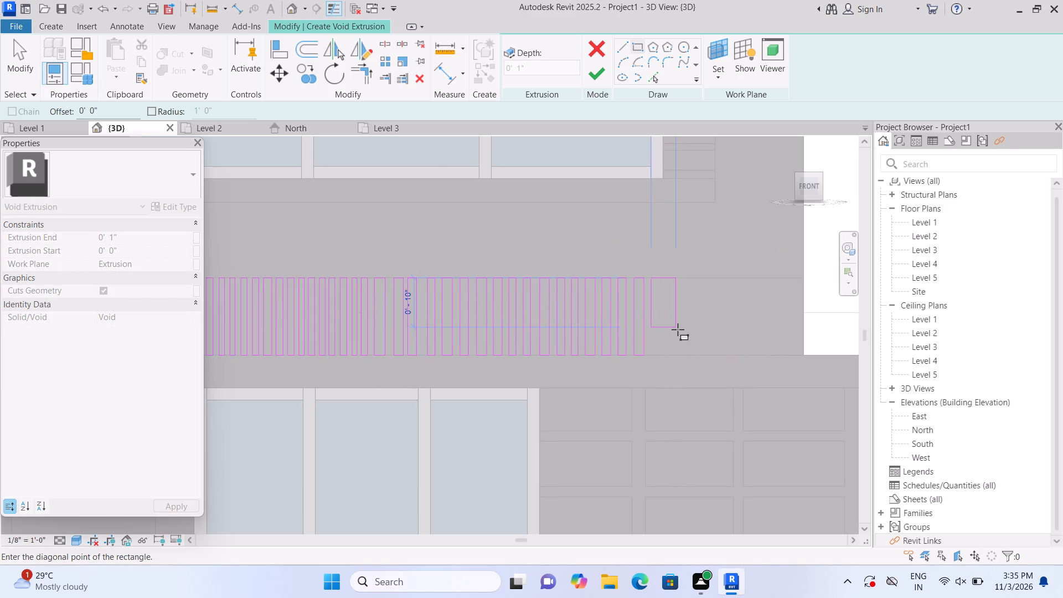
click(665, 358)
click(672, 280)
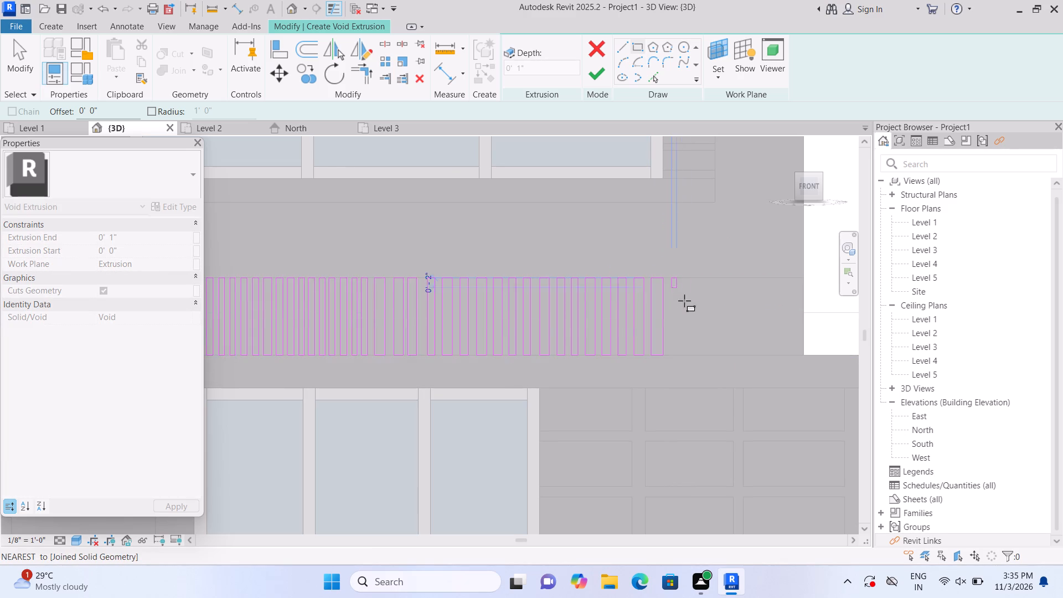
double_click(681, 358)
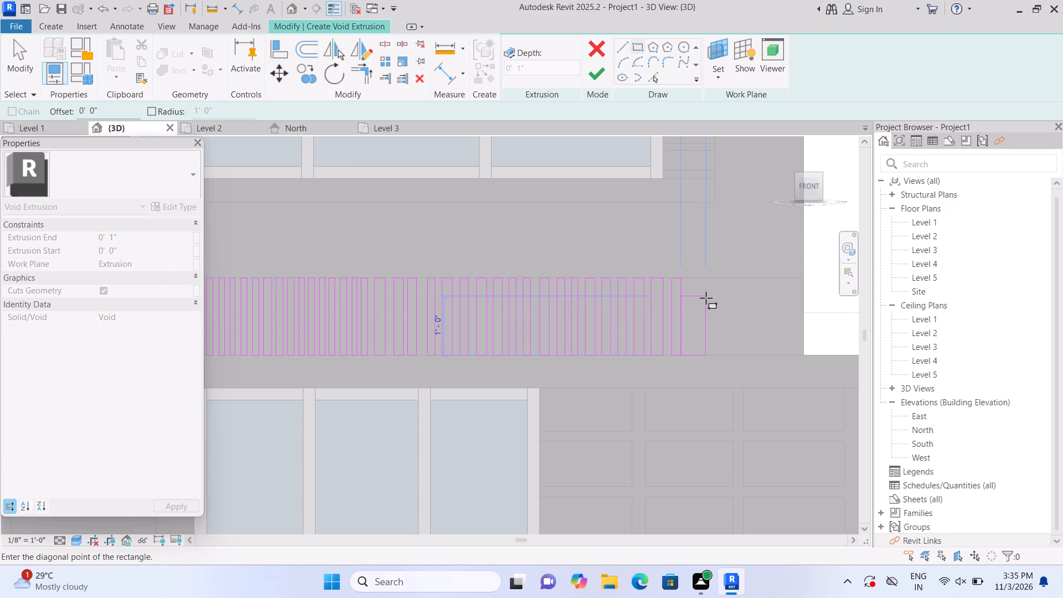
key(Escape)
Sketch a thirty-ninth, fortieth and forty-first full-height thin rectangle with similar gaps, the first about 1 3/4" and the second about 2" wide.
click(688, 279)
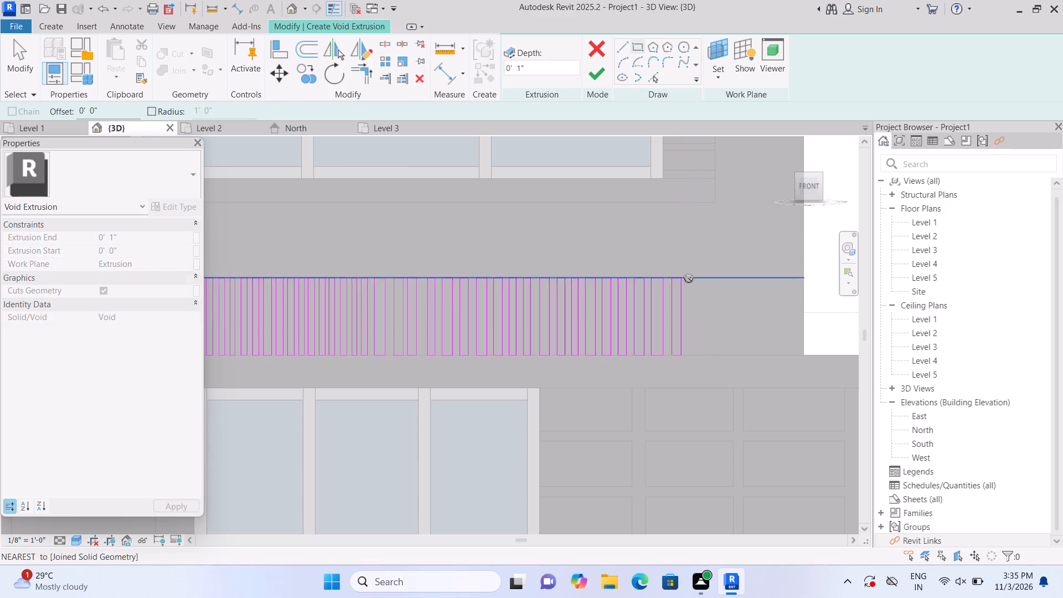
click(696, 353)
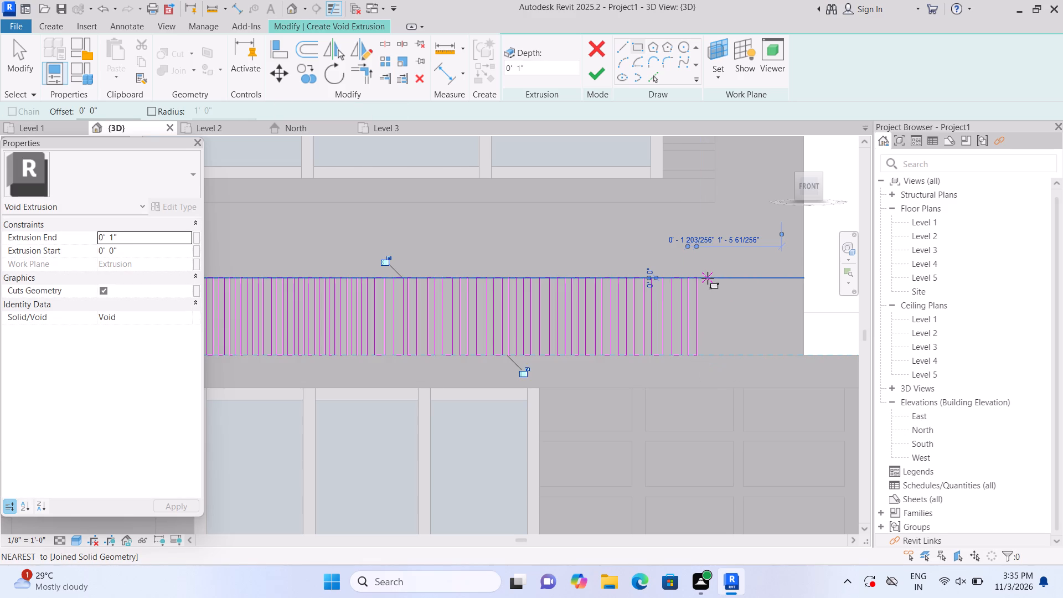
click(704, 278)
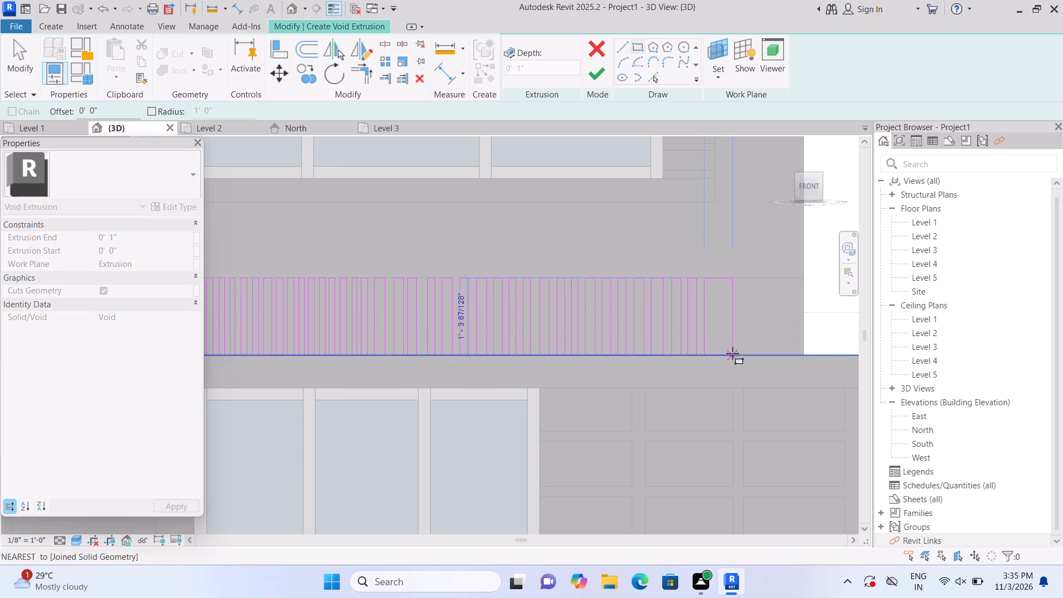
click(714, 354)
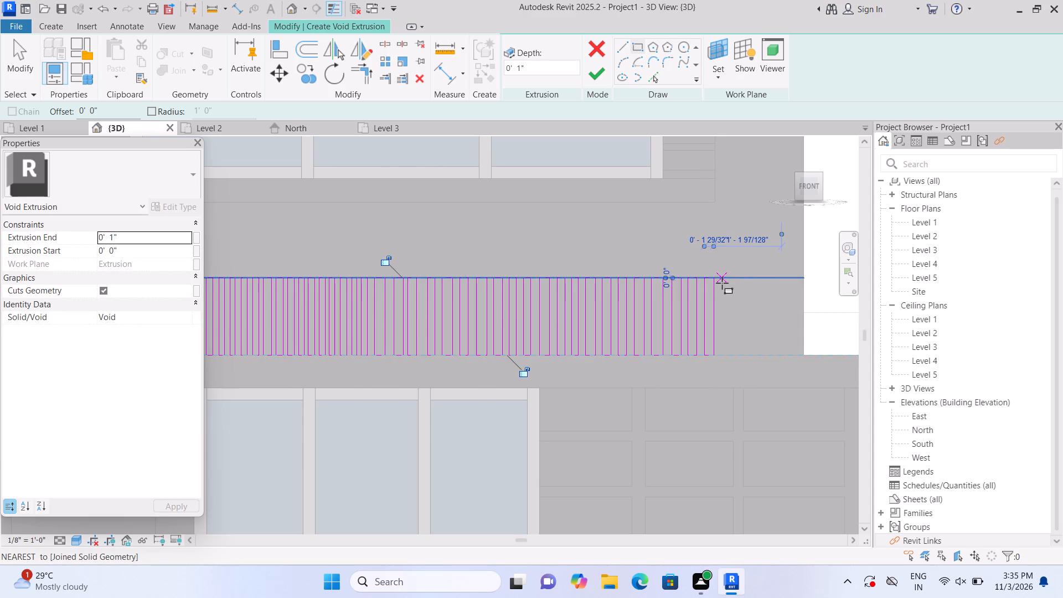
click(722, 283)
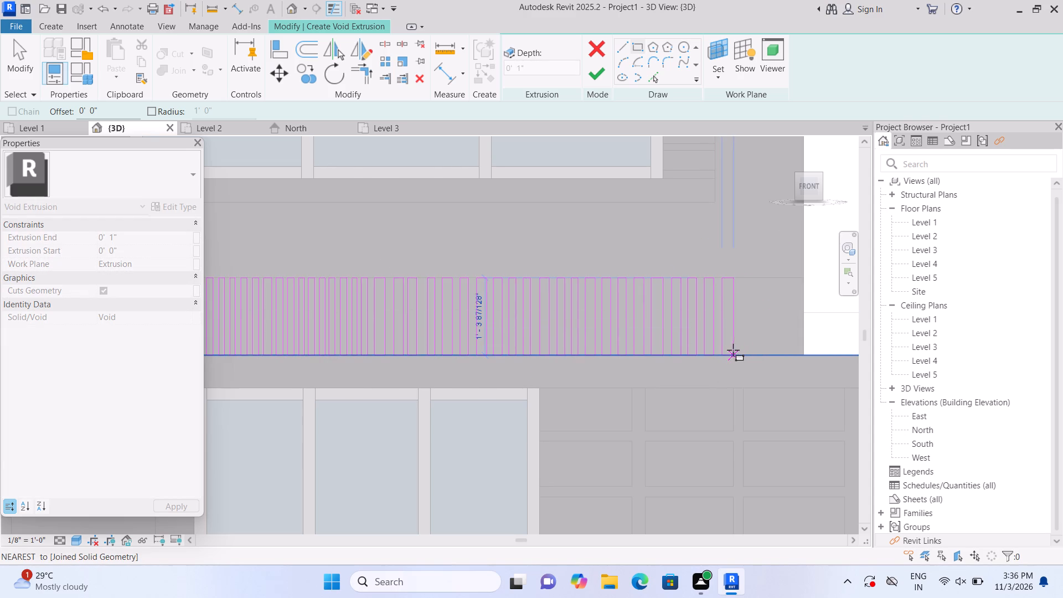
click(731, 350)
Sketch four more full-height thin rectangles to complete the row just short of the band's right end, the first about 2 1/4" wide.
click(737, 282)
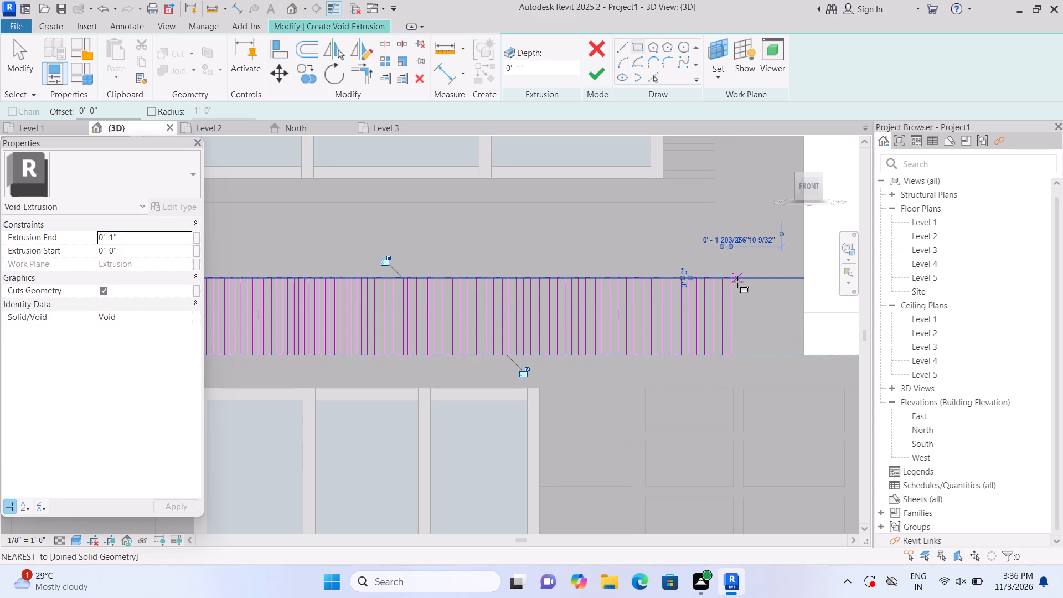
click(749, 352)
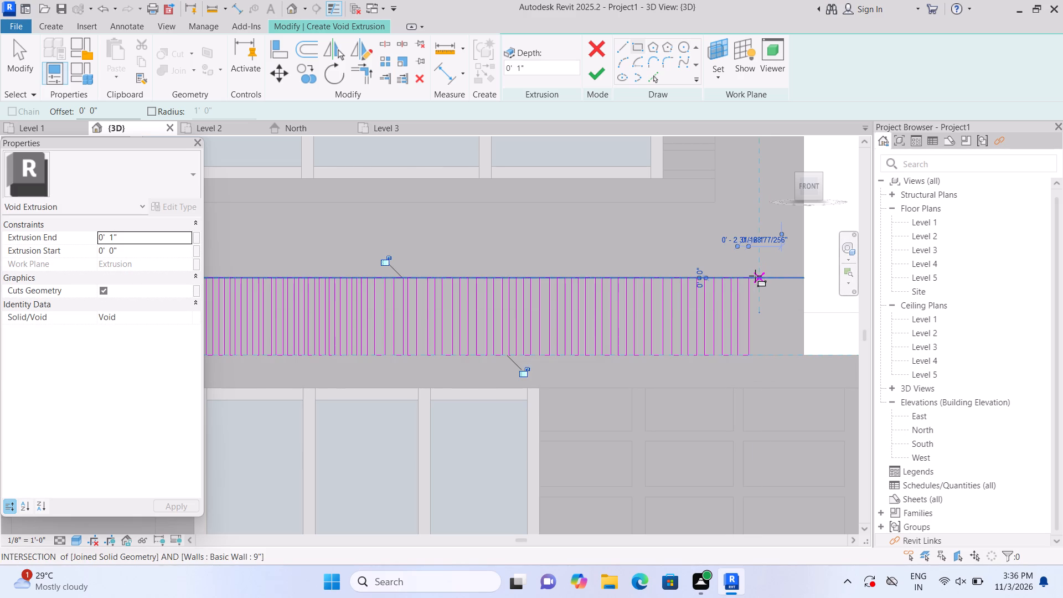
click(755, 276)
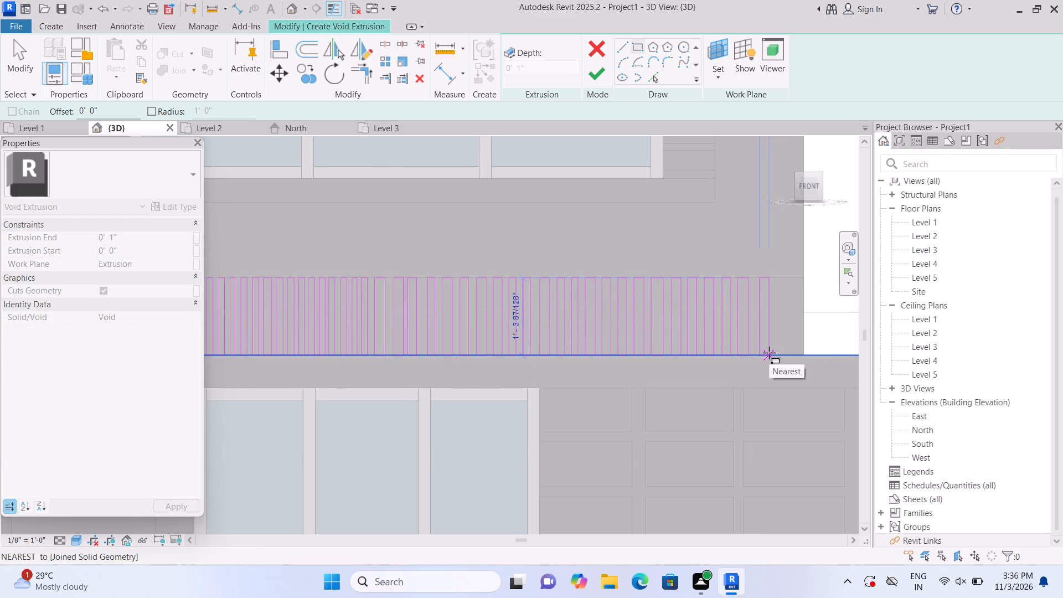
click(767, 353)
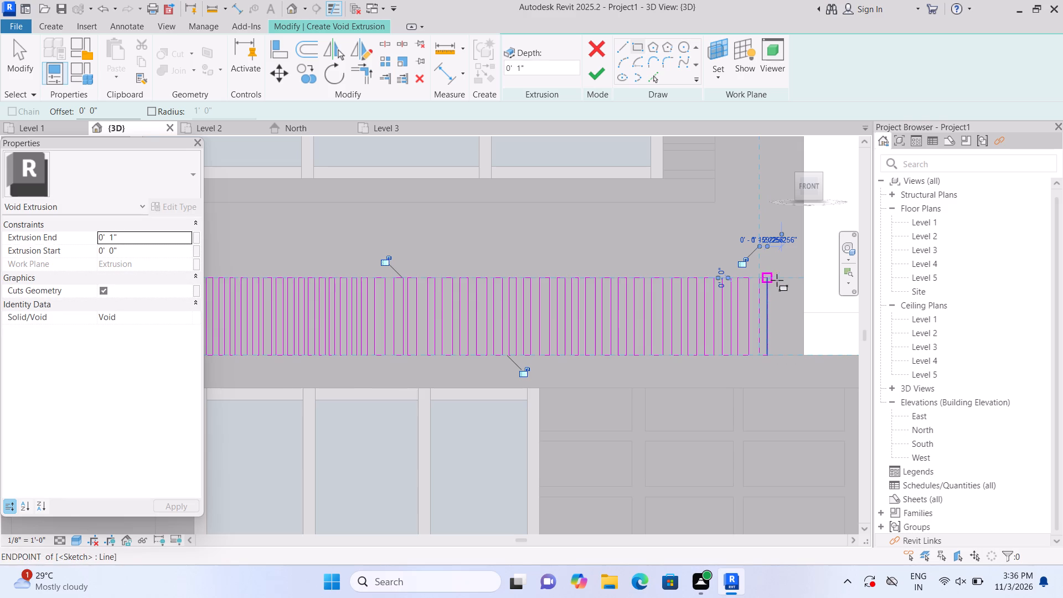
click(775, 280)
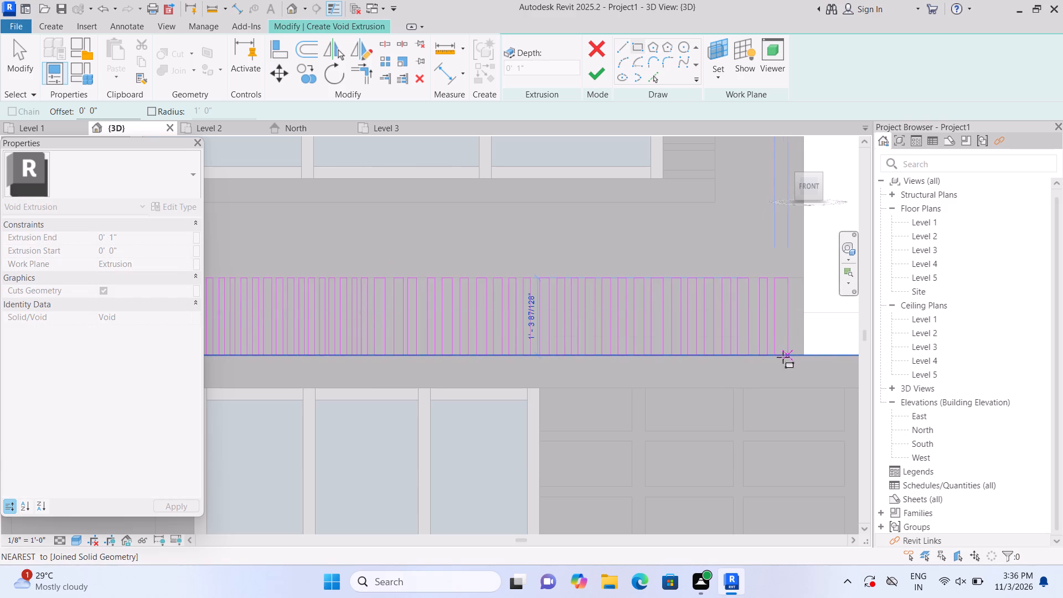
click(782, 357)
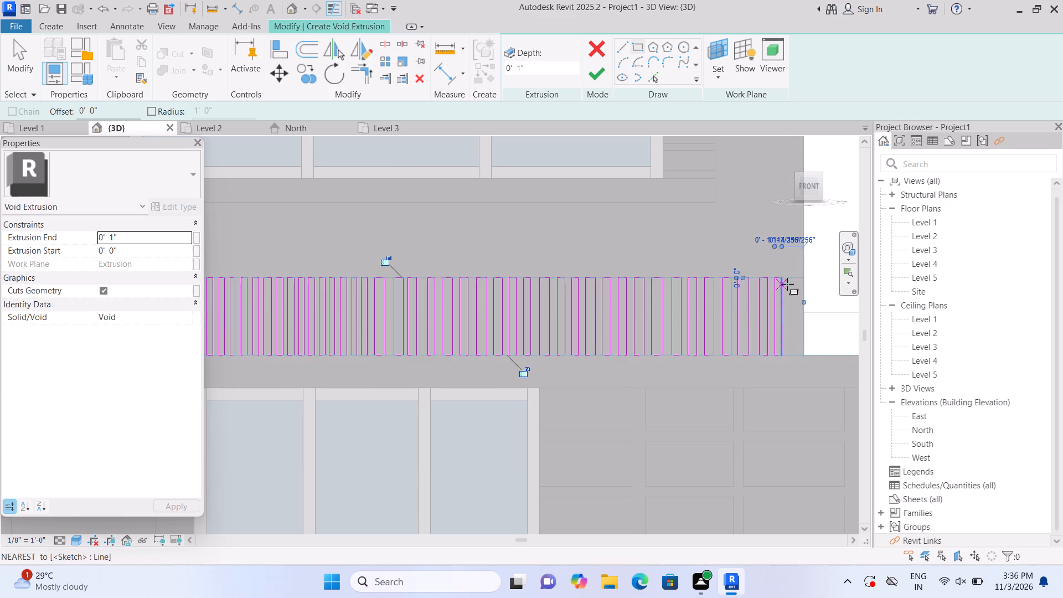
click(789, 280)
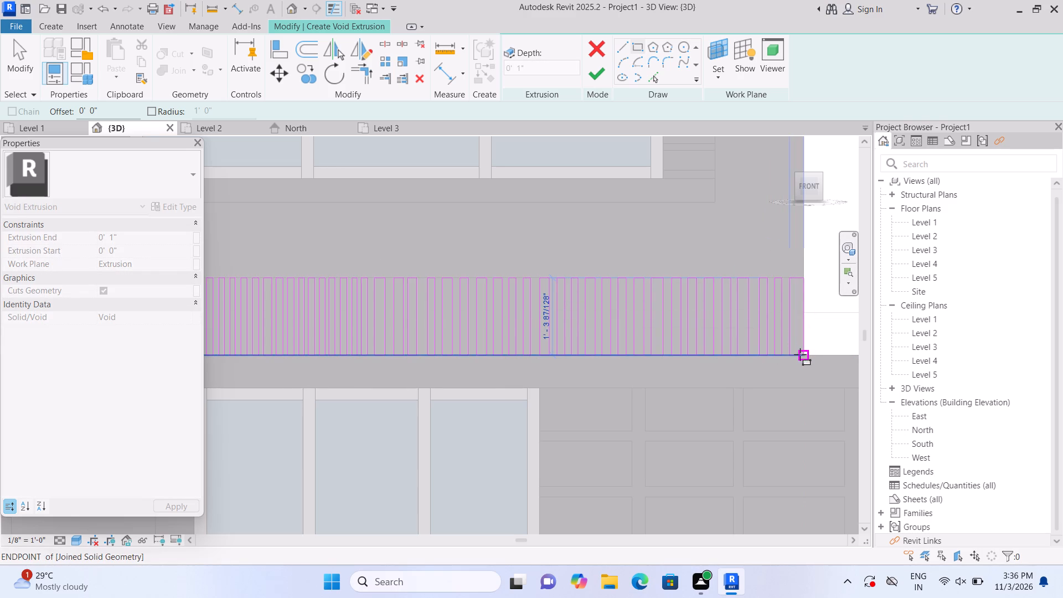
double_click(797, 355)
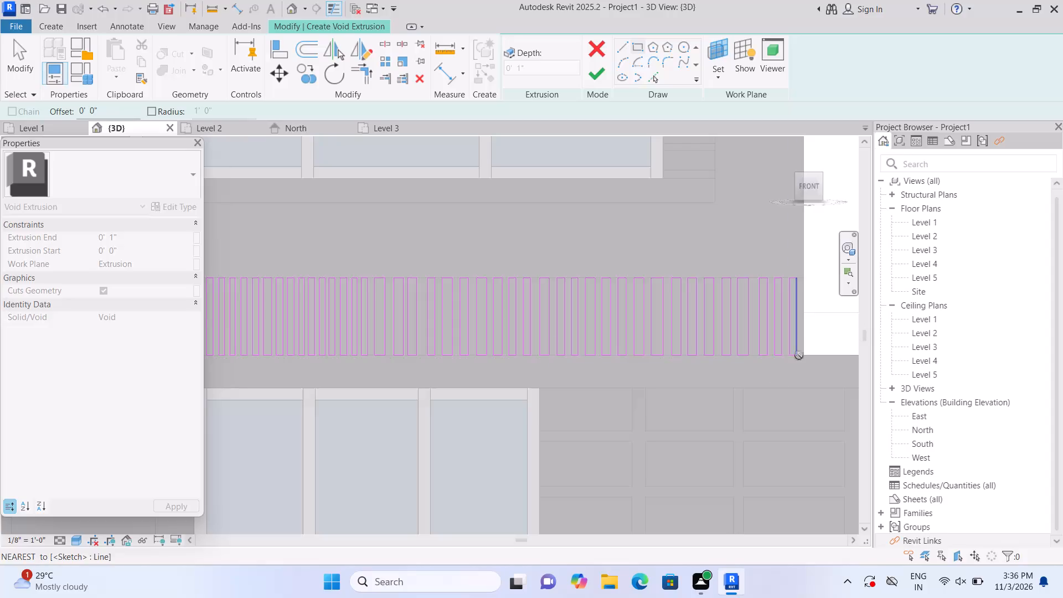
key(Escape)
Sketch a thin vertical rectangle about 10' 6 3/4" high along the left edge of the plain wall strip left of the lower curtain wall, down to Level 1.
middle_drag(702, 391, 750, 367)
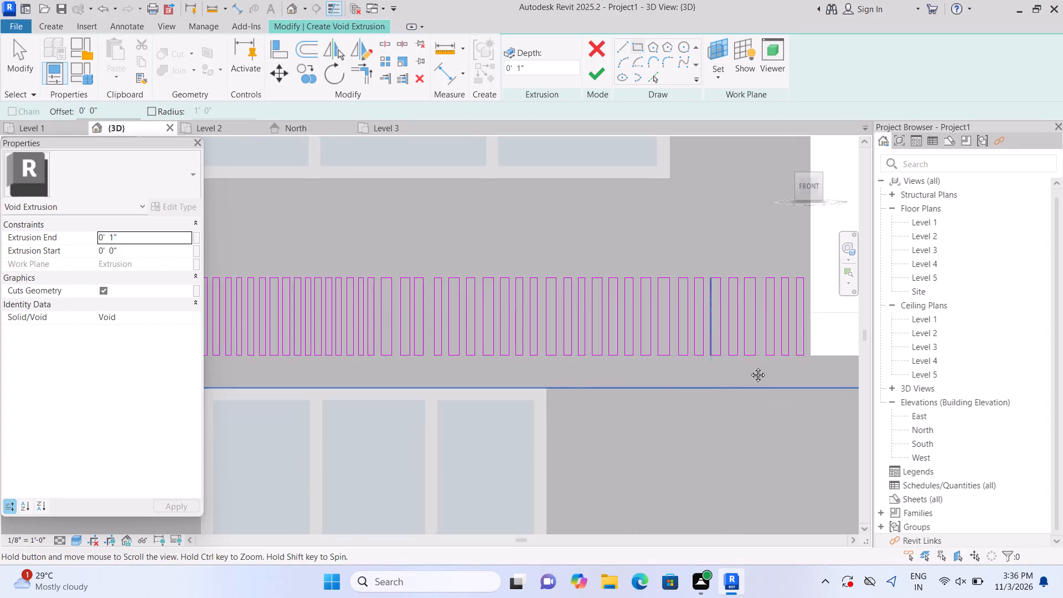
middle_drag(750, 367, 822, 298)
middle_drag(229, 334, 384, 323)
scroll(398, 313, down, 1)
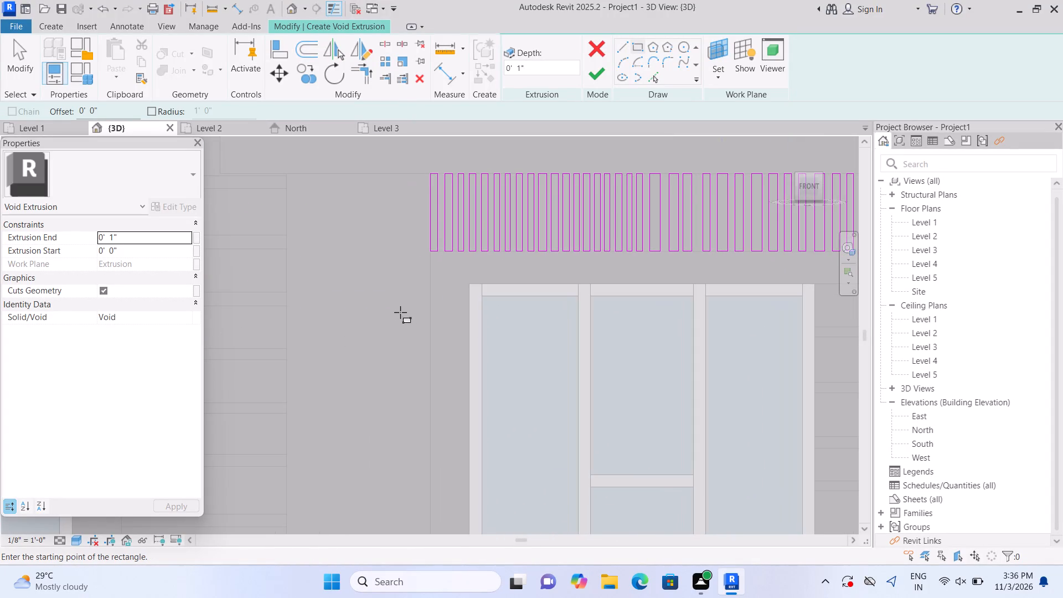
middle_drag(344, 348, 334, 304)
middle_click(333, 300)
scroll(334, 302, down, 1)
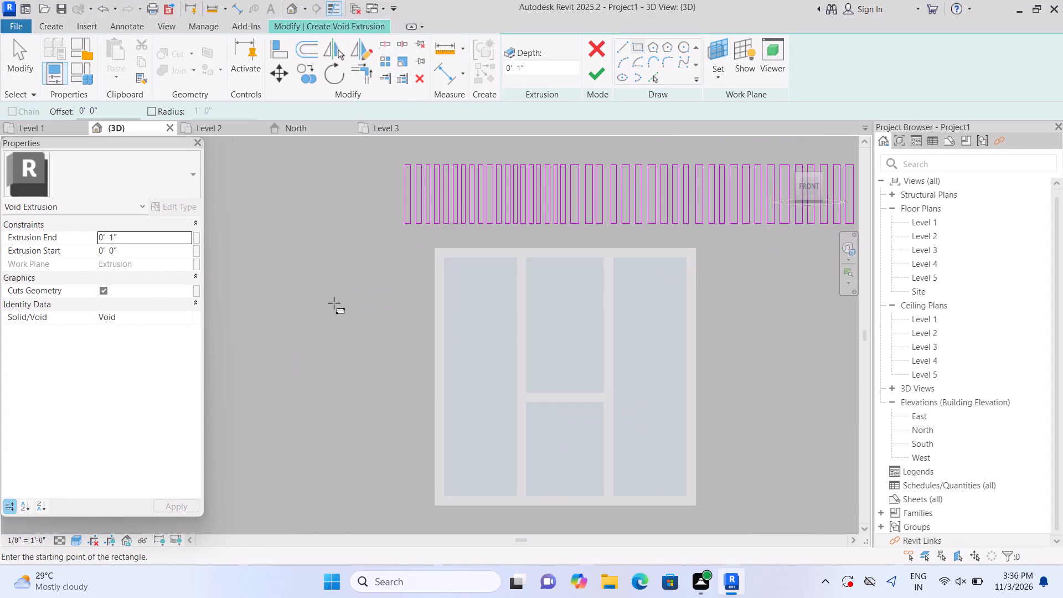
click(297, 167)
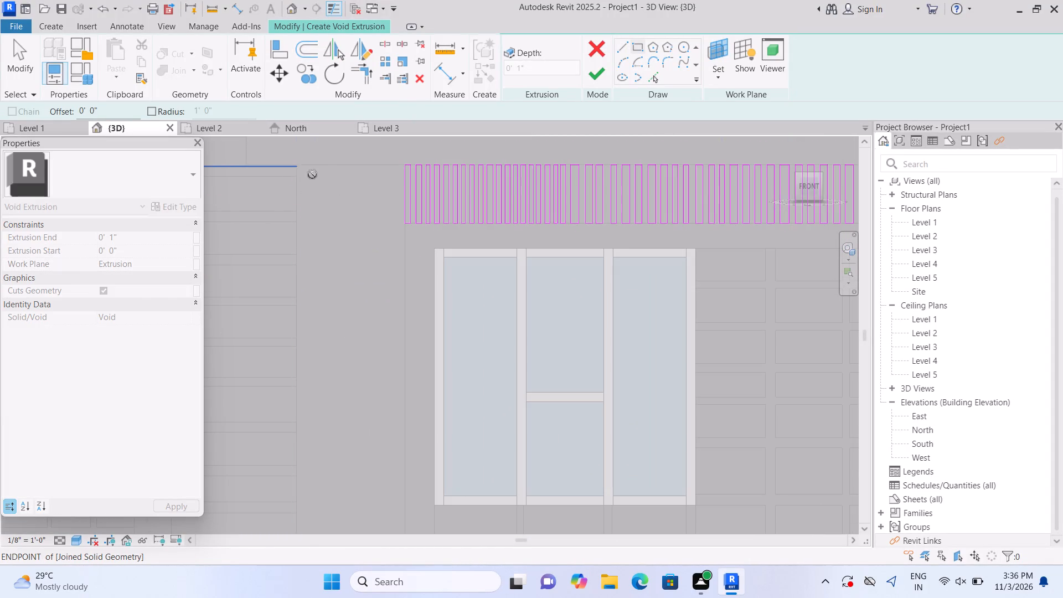
key(Escape)
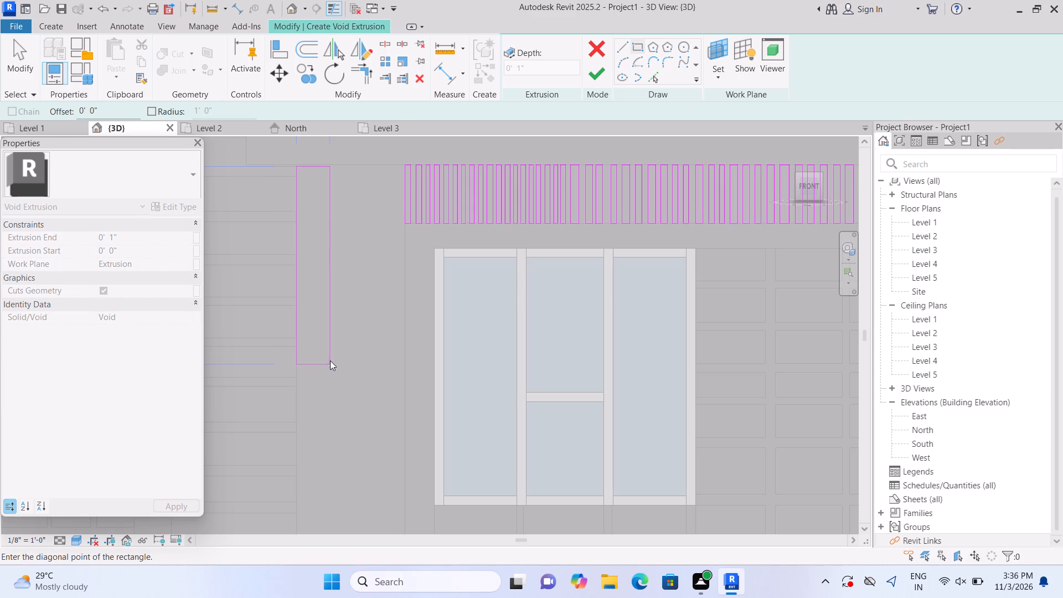
click(302, 166)
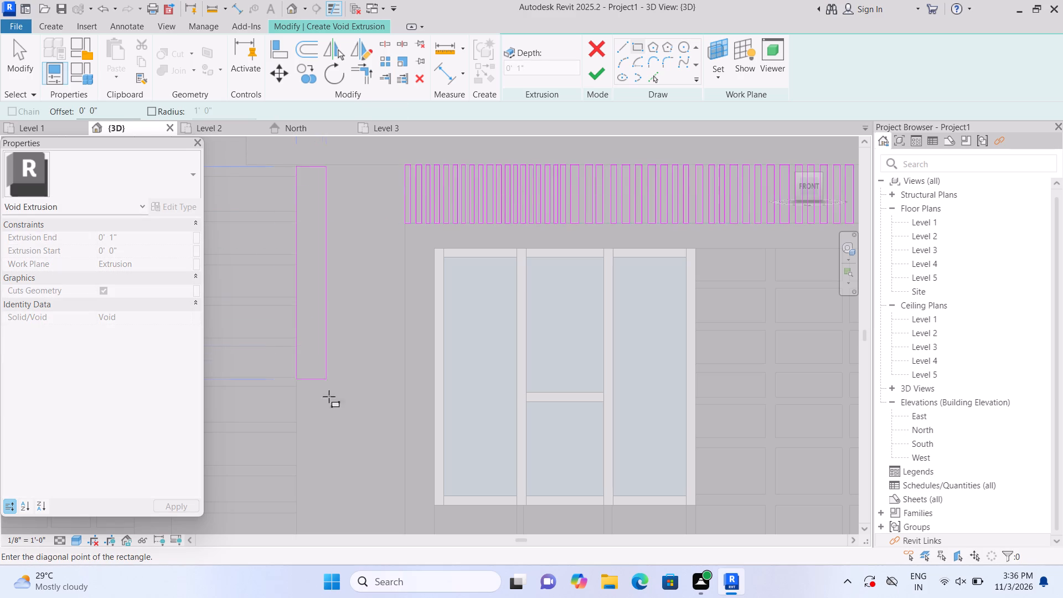
middle_drag(349, 457, 339, 396)
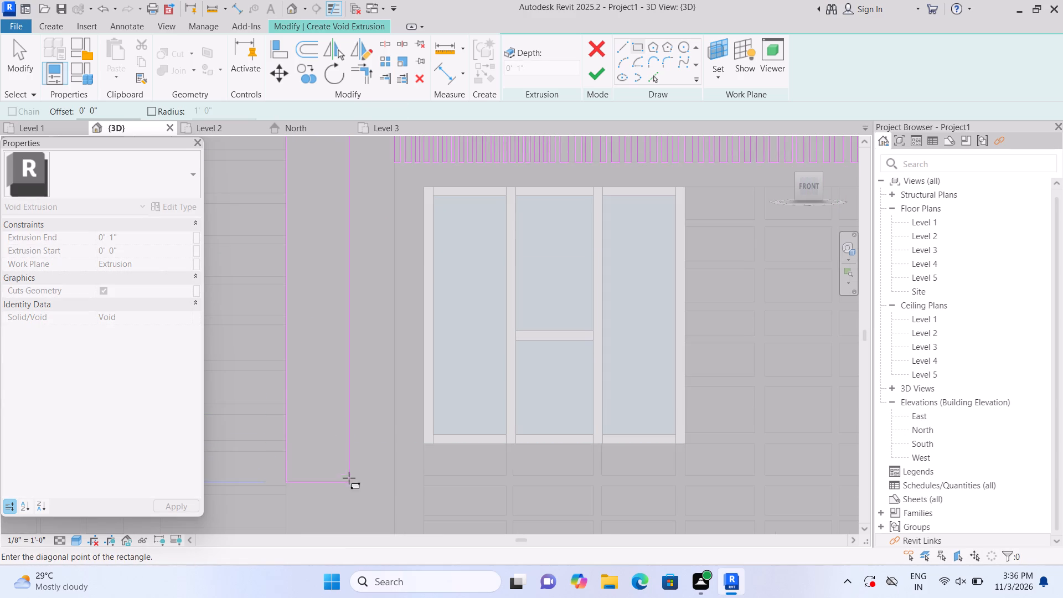
middle_drag(344, 472, 338, 413)
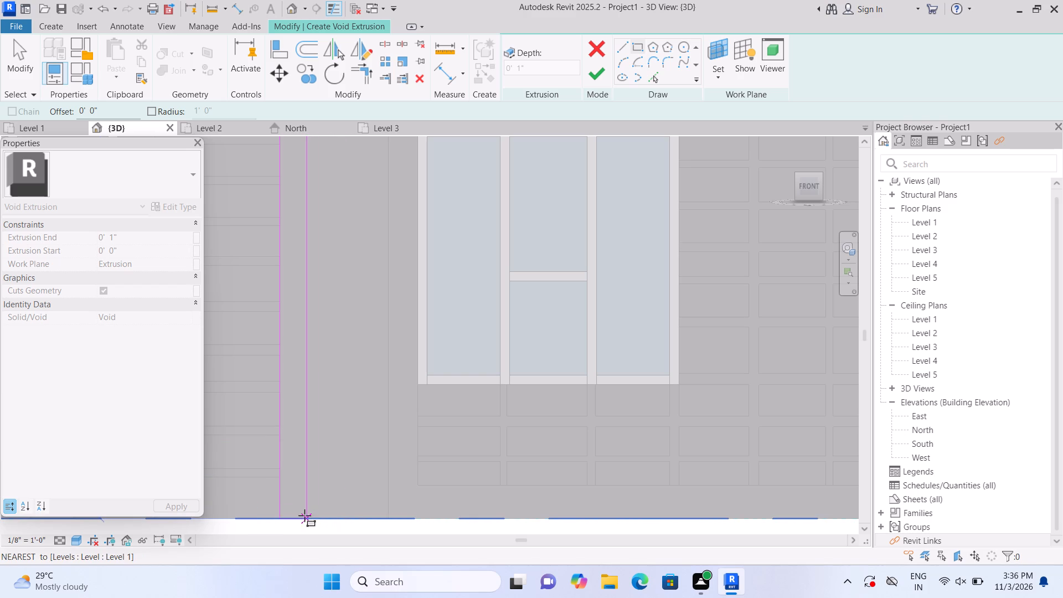
click(292, 520)
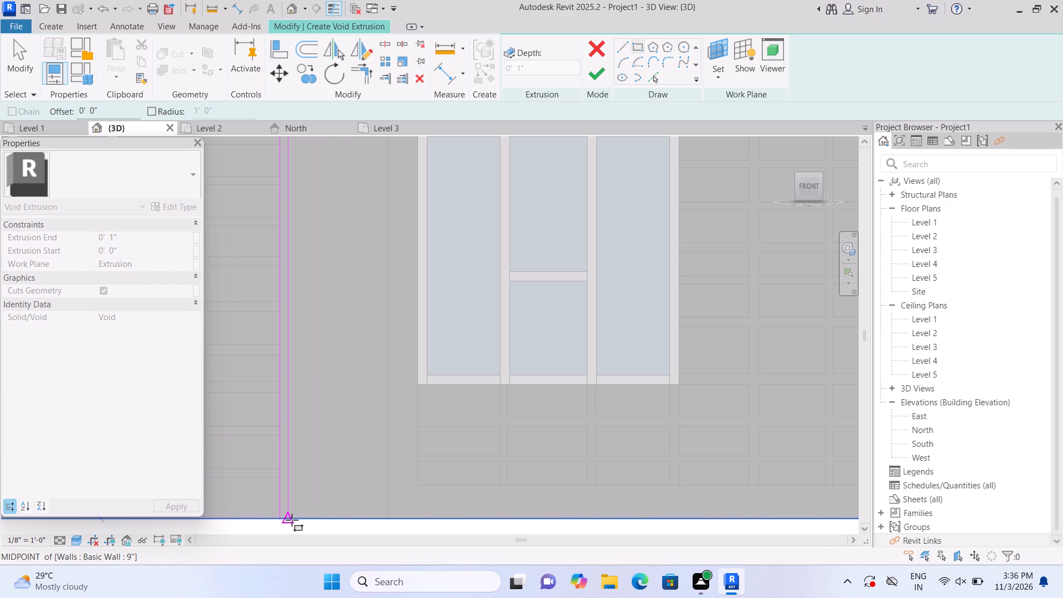
Sketch a second thin rectangle beside the first with a small gap, running from the band's top line down to Level 1.
middle_drag(317, 423, 319, 435)
scroll(319, 381, down, 2)
middle_drag(332, 288, 348, 320)
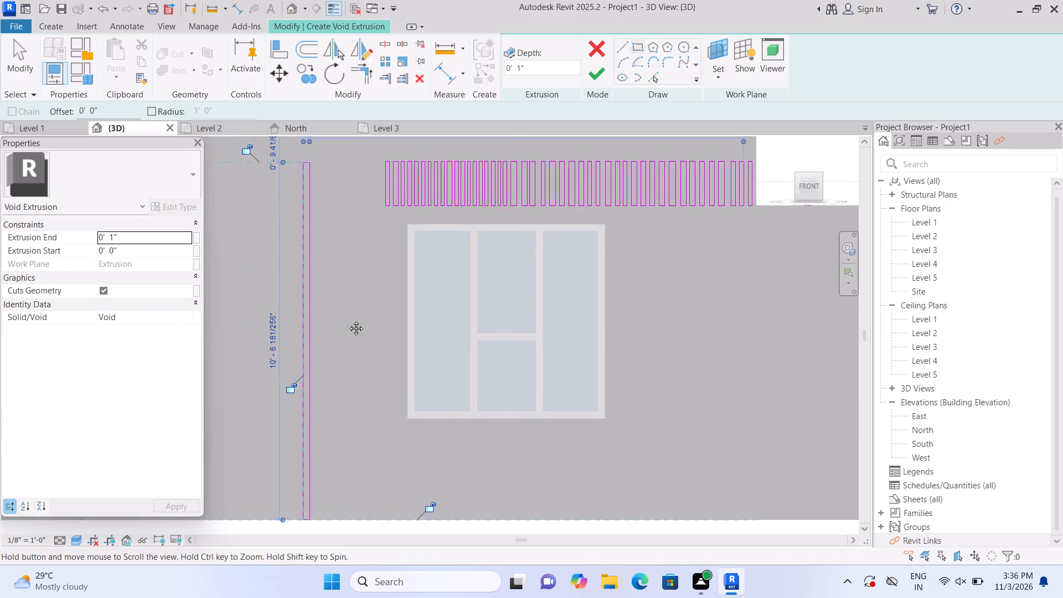
middle_drag(348, 320, 353, 325)
click(326, 173)
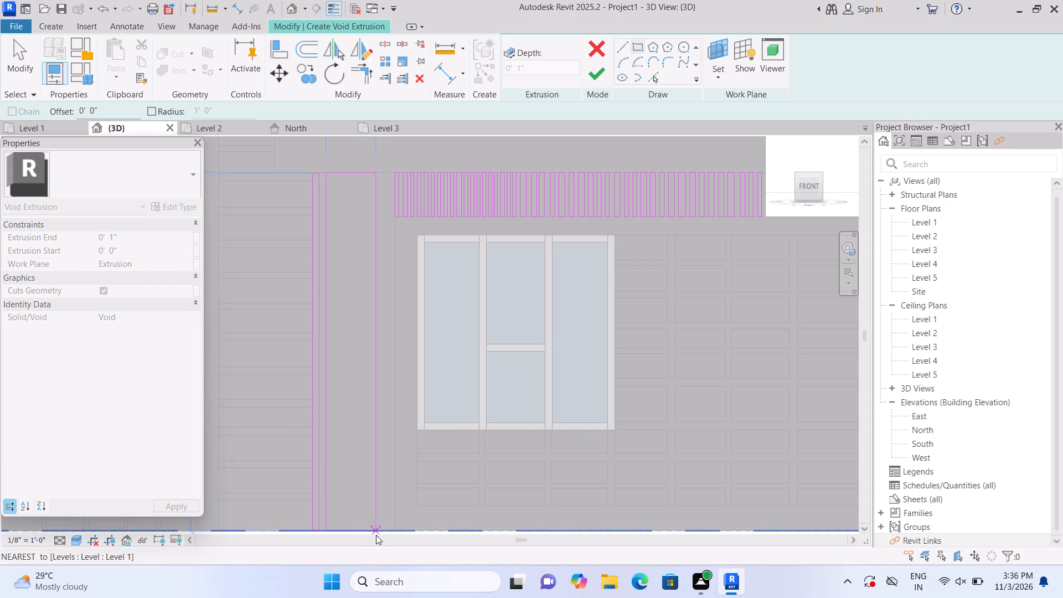
click(334, 532)
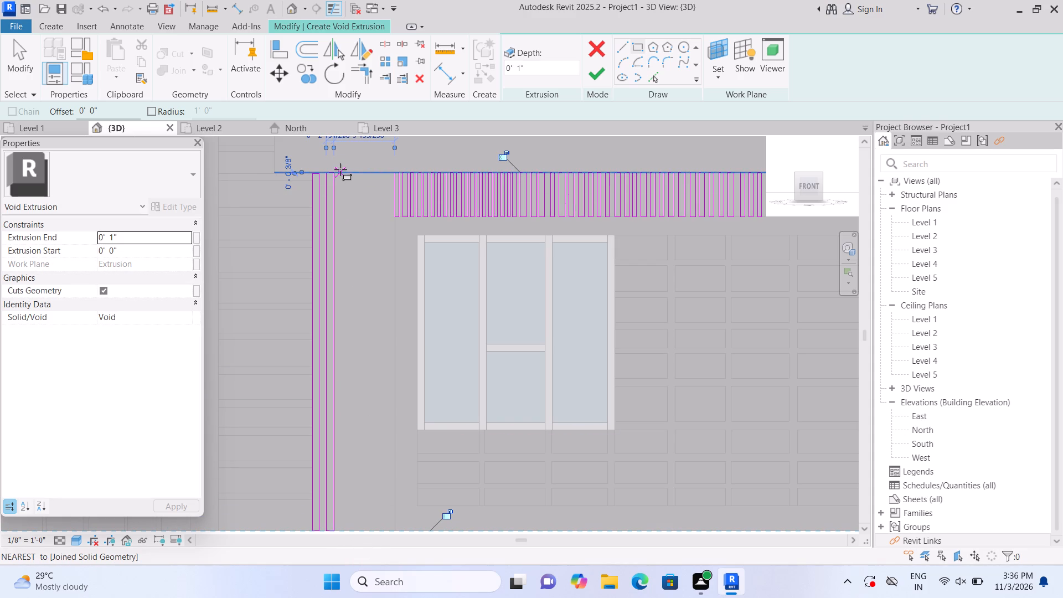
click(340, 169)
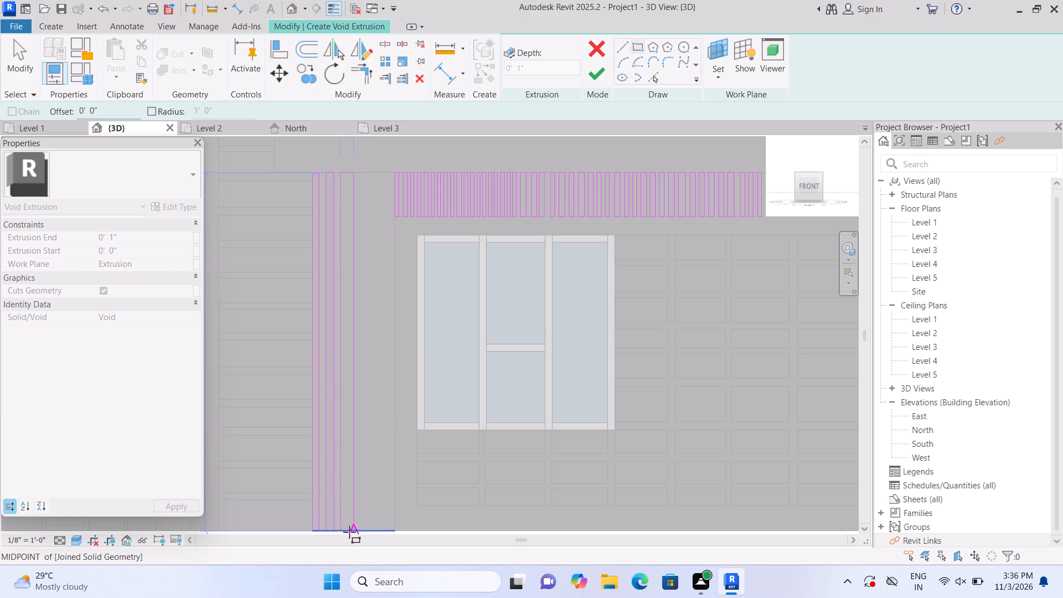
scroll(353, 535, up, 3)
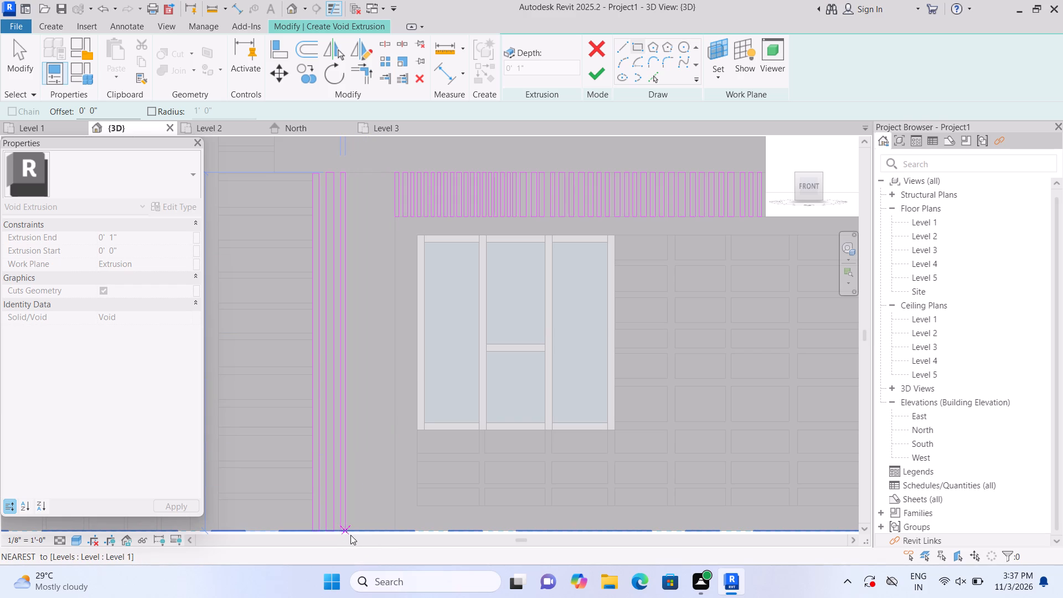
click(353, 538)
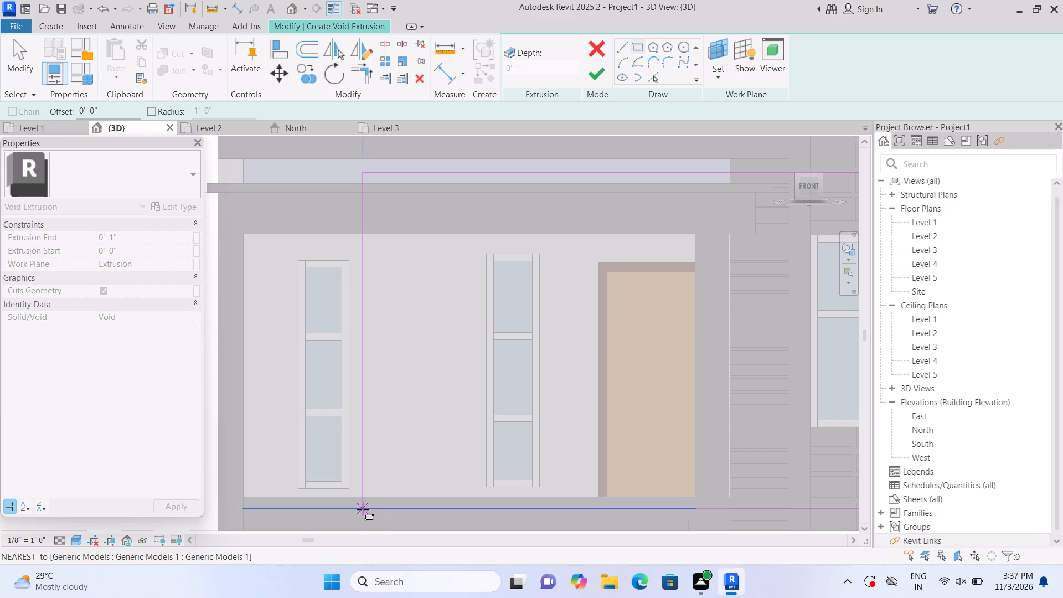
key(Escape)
Sketch a third thin rectangle in the plain wall strip, about 2 1/4" wide and 10' 7" high, ending at Level 1.
scroll(384, 483, down, 4)
middle_drag(383, 461, 389, 394)
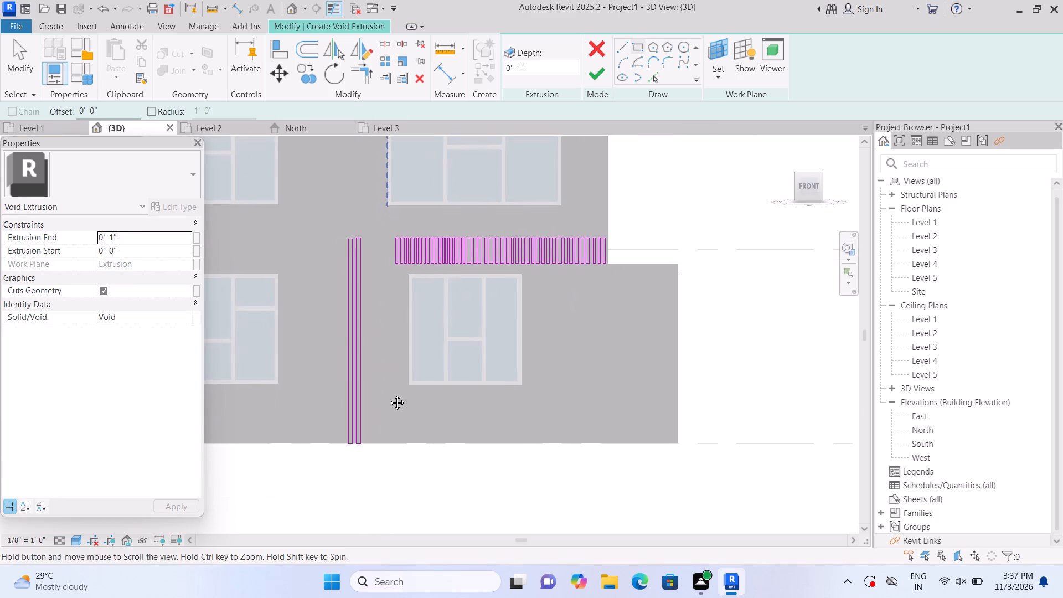
middle_drag(389, 394, 394, 387)
scroll(380, 250, up, 3)
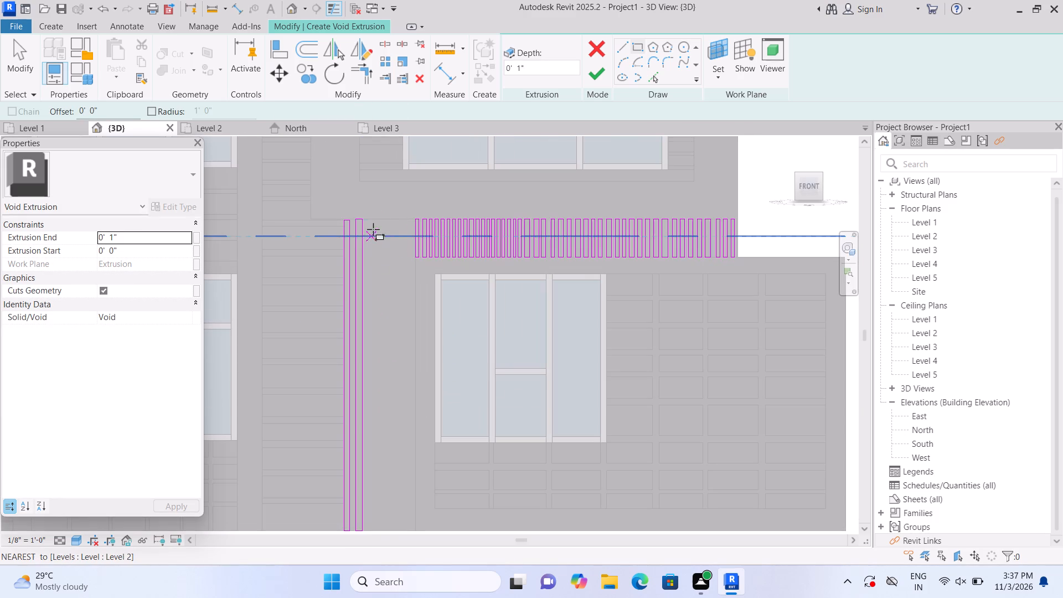
click(369, 216)
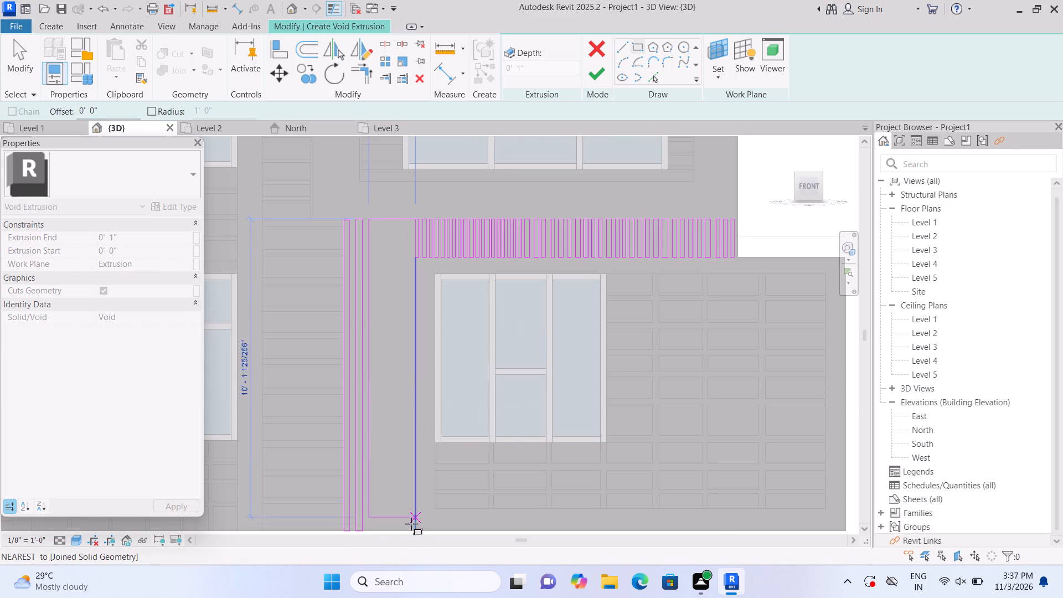
scroll(388, 521, up, 1)
middle_drag(389, 520, 388, 473)
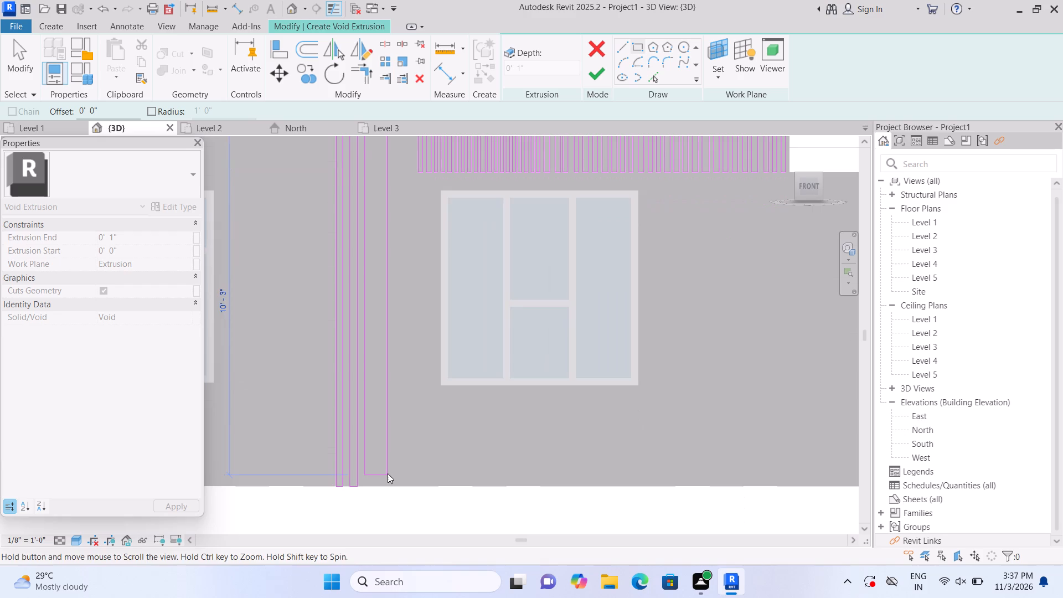
scroll(373, 487, up, 3)
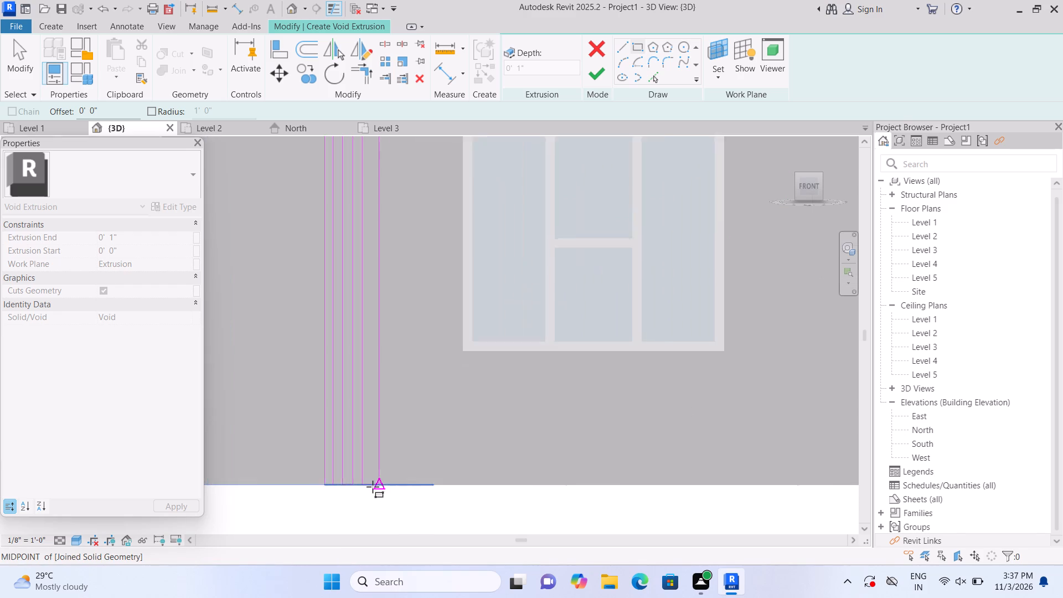
scroll(379, 478, up, 2)
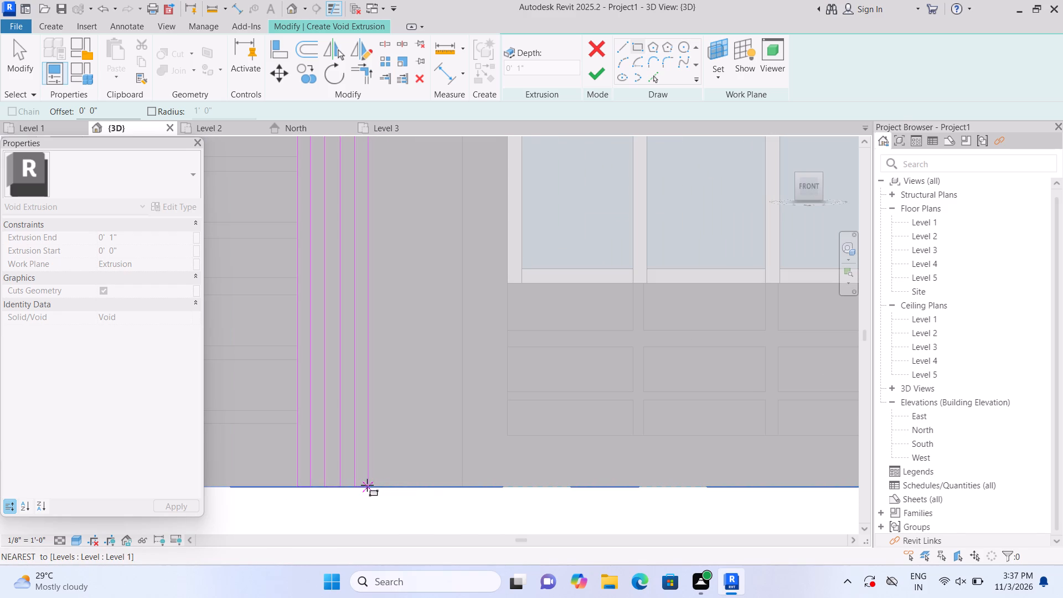
click(367, 485)
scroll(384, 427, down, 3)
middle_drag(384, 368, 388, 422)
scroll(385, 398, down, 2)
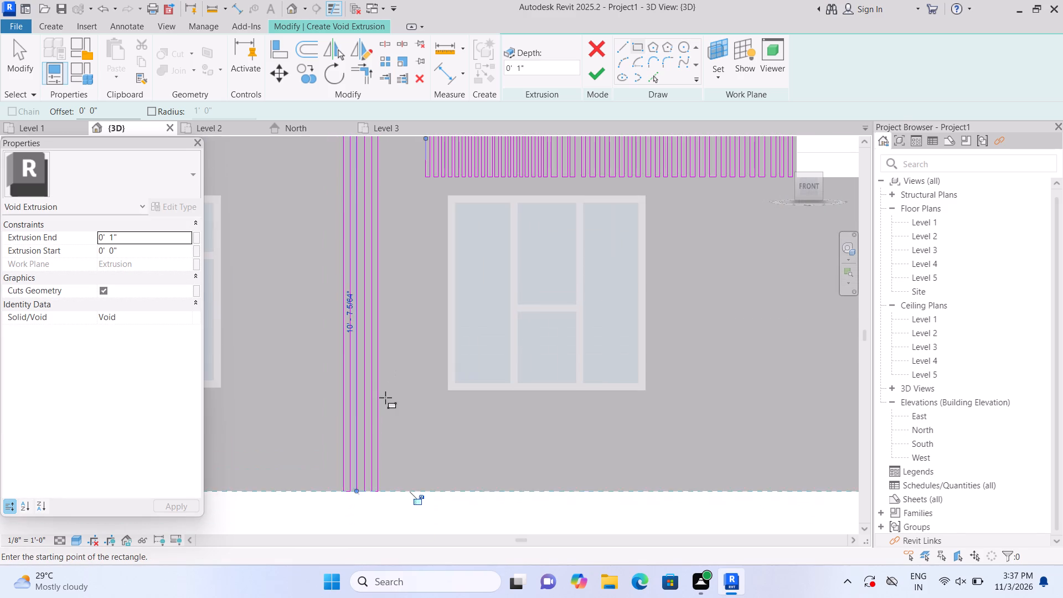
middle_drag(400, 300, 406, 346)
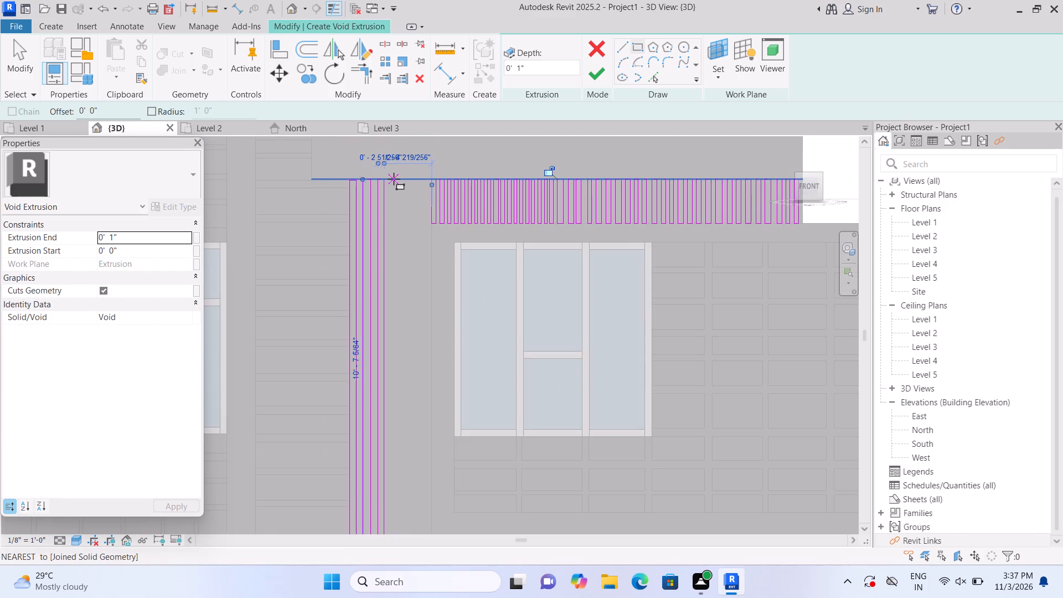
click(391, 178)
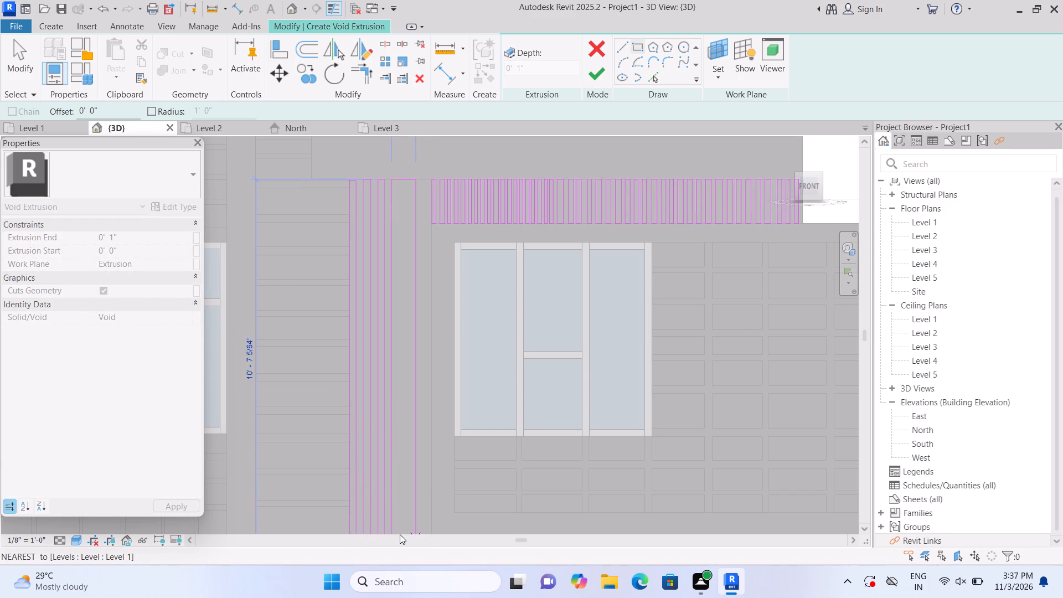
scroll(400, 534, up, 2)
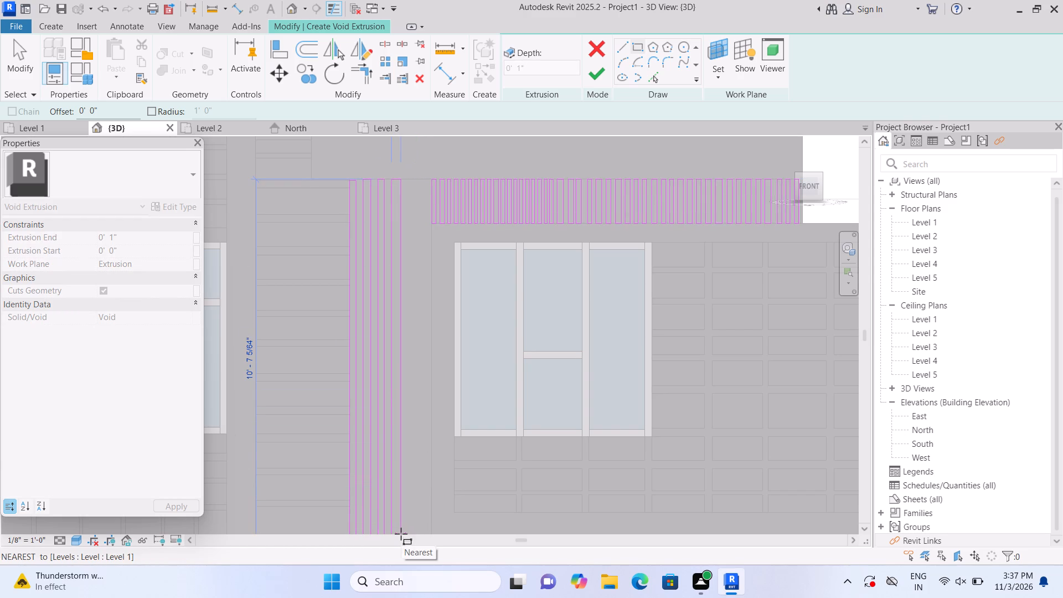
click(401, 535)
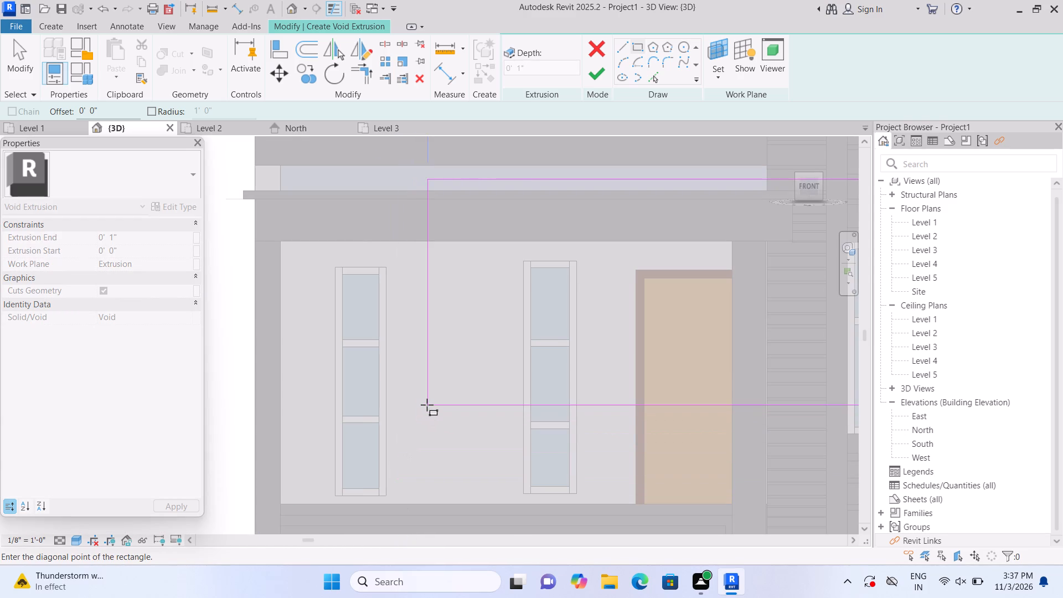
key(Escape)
Sketch a fourth and a fifth full-height thin rectangle in the strip with similar gaps, from the band's top line to Level 1.
scroll(427, 405, down, 1)
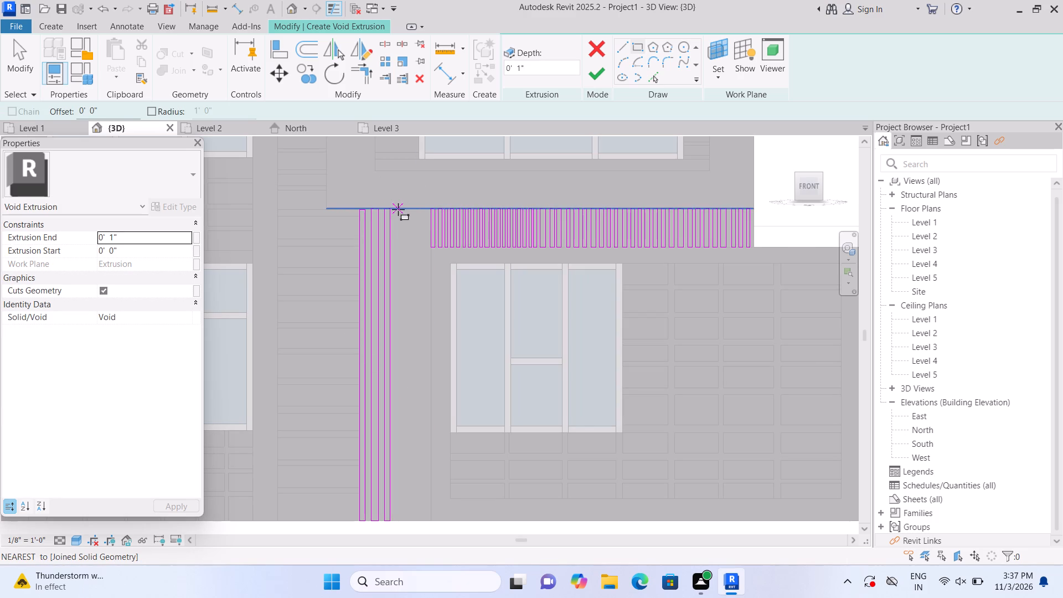
click(398, 209)
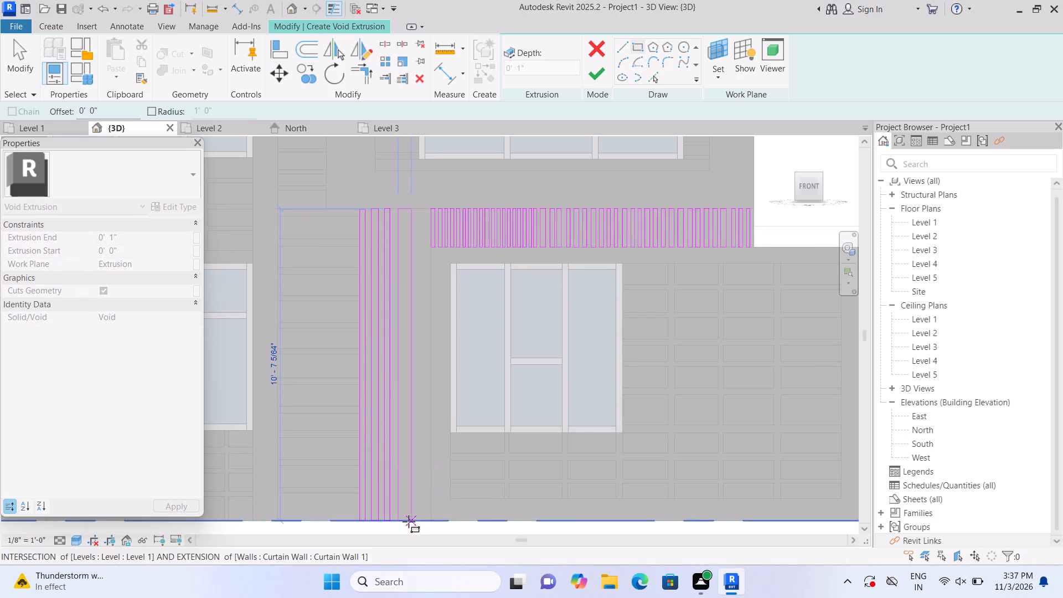
click(404, 521)
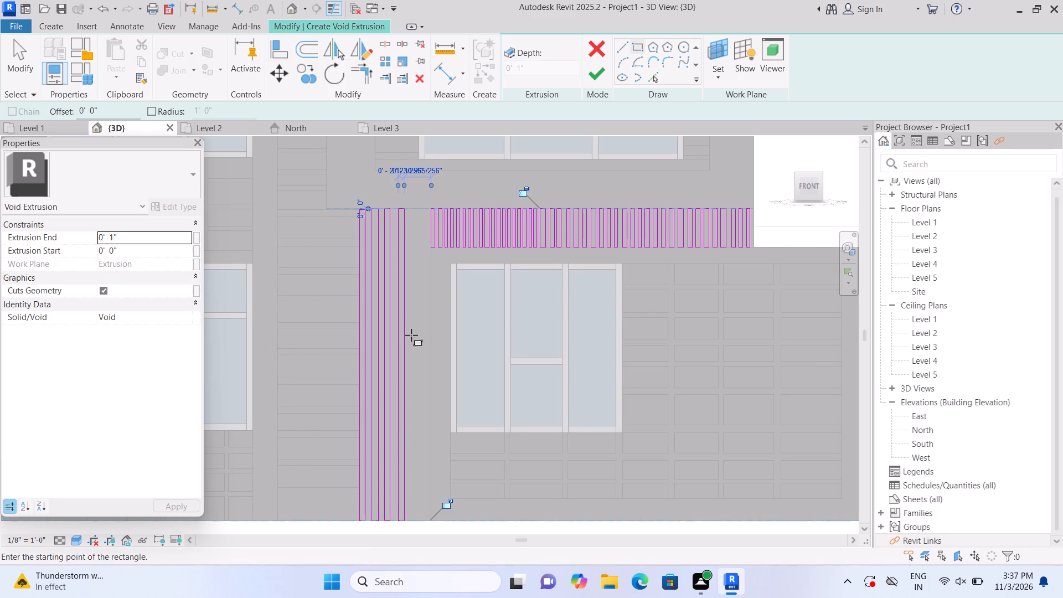
key(Escape)
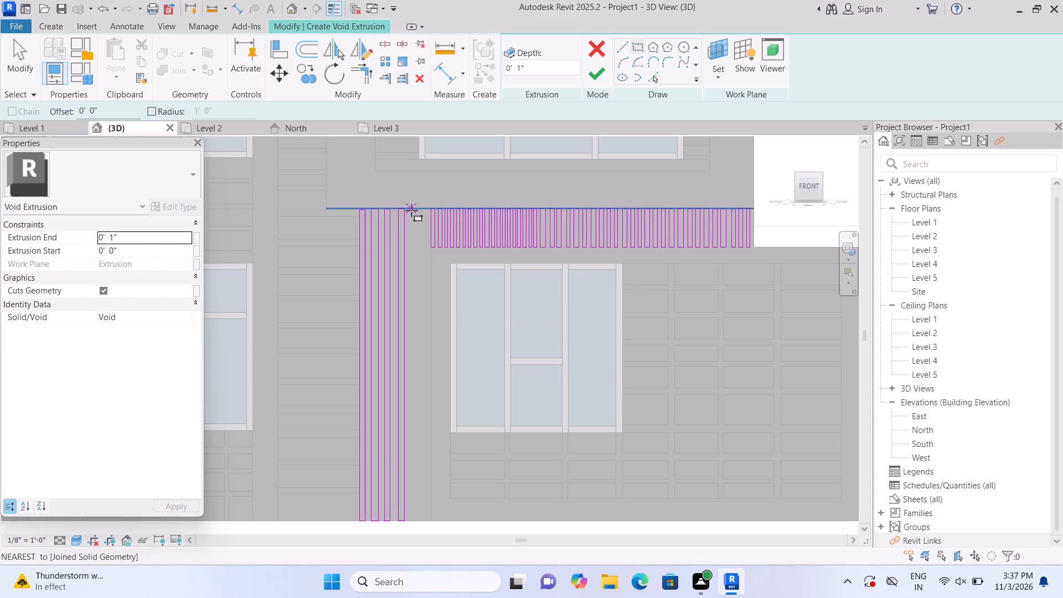
click(411, 210)
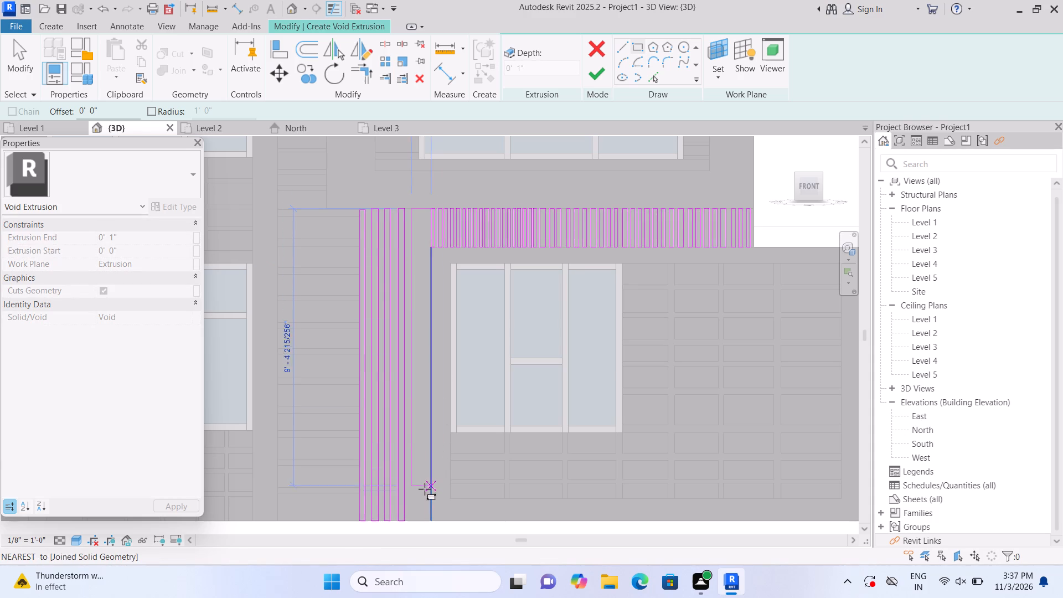
click(420, 519)
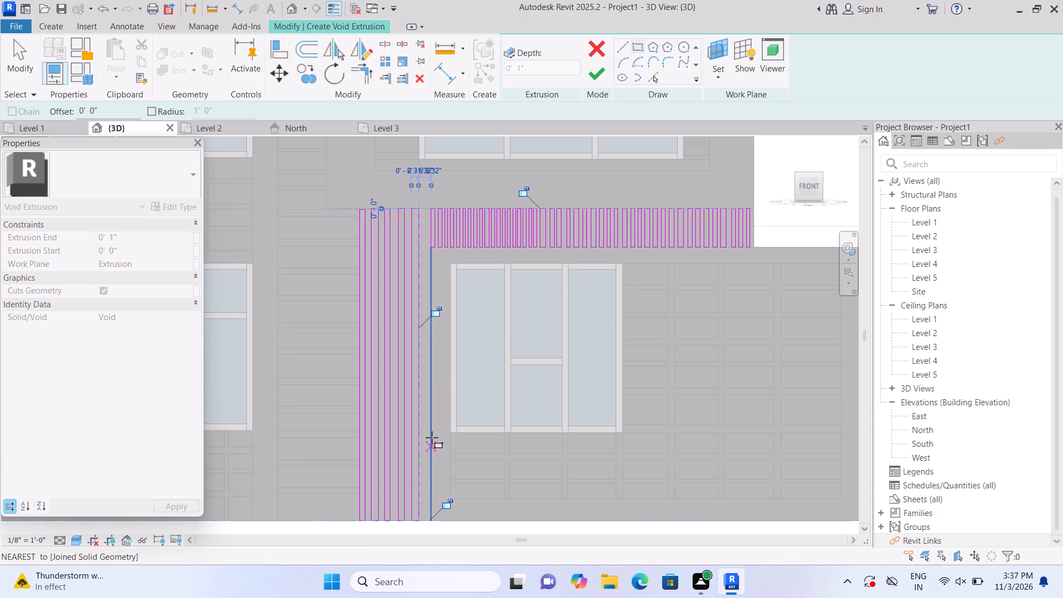
key(Escape)
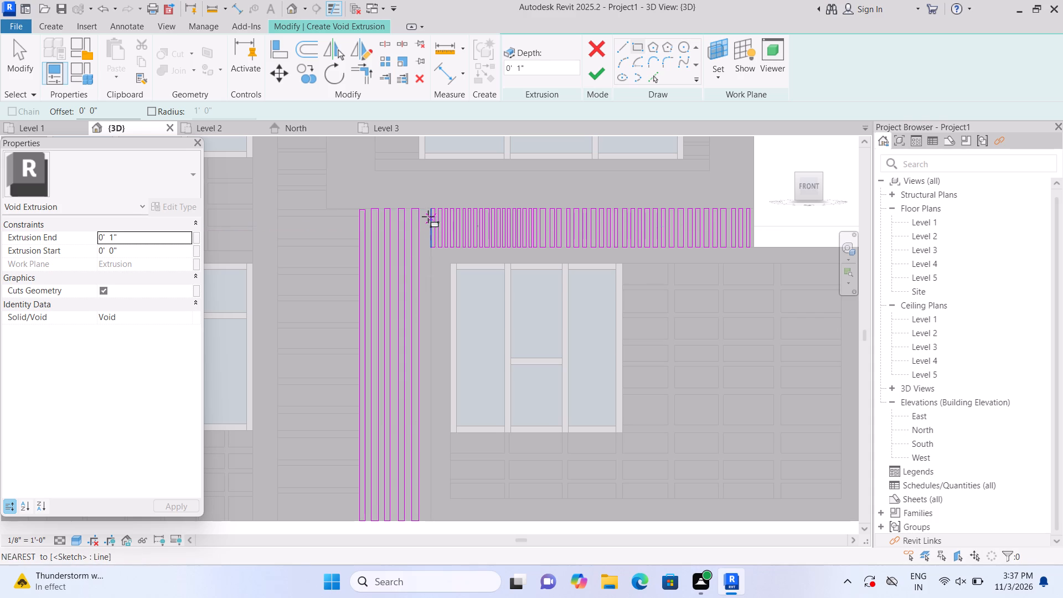
Sketch a sixth full-height thin rectangle along the strip's edge nearest the lower curtain wall, from the band's top line to Level 1.
scroll(403, 246, up, 4)
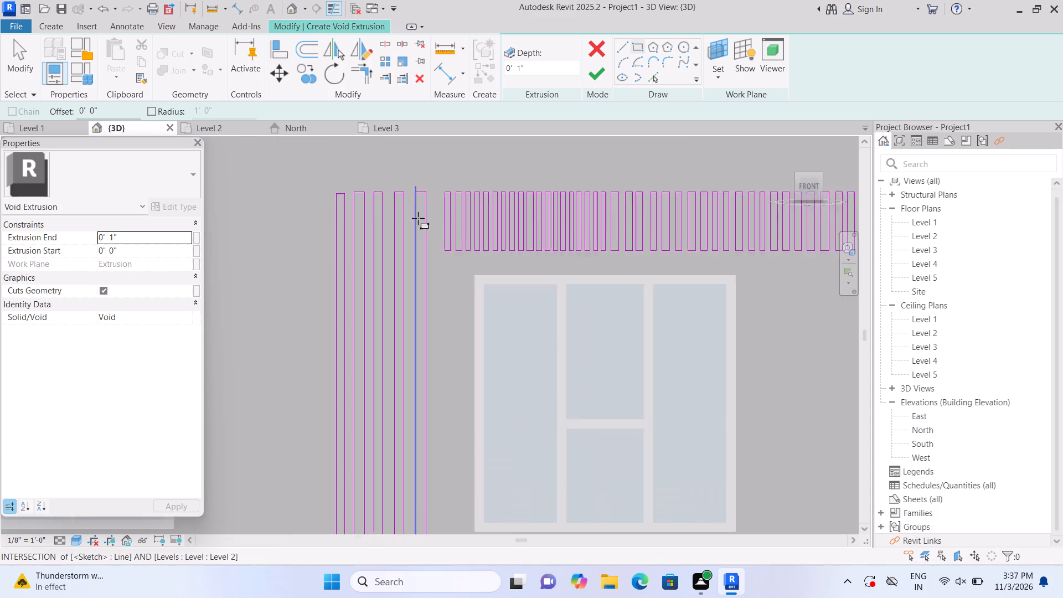
scroll(418, 218, up, 4)
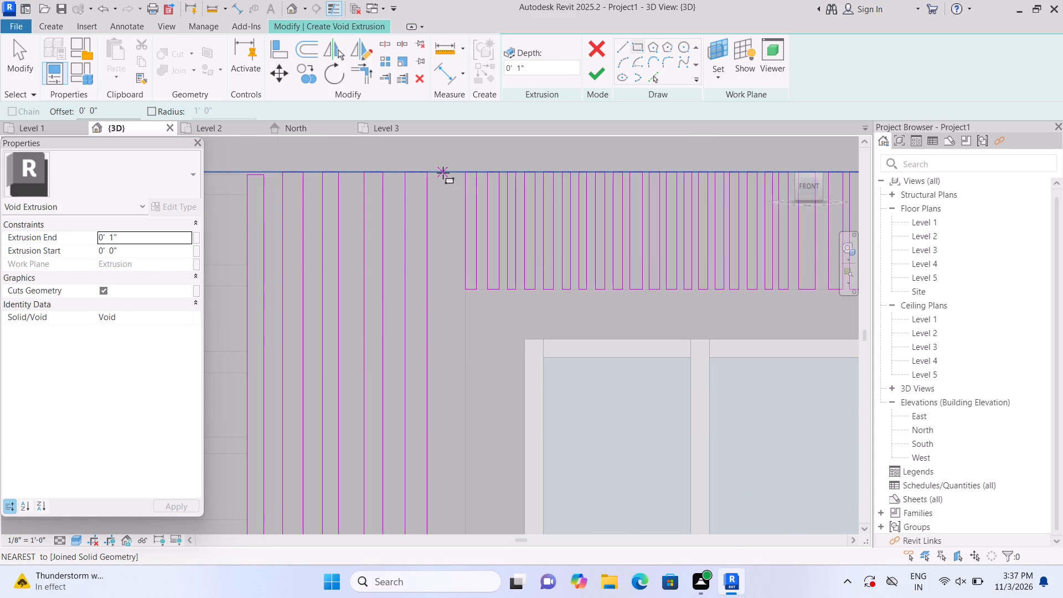
click(443, 173)
middle_drag(456, 332, 427, 204)
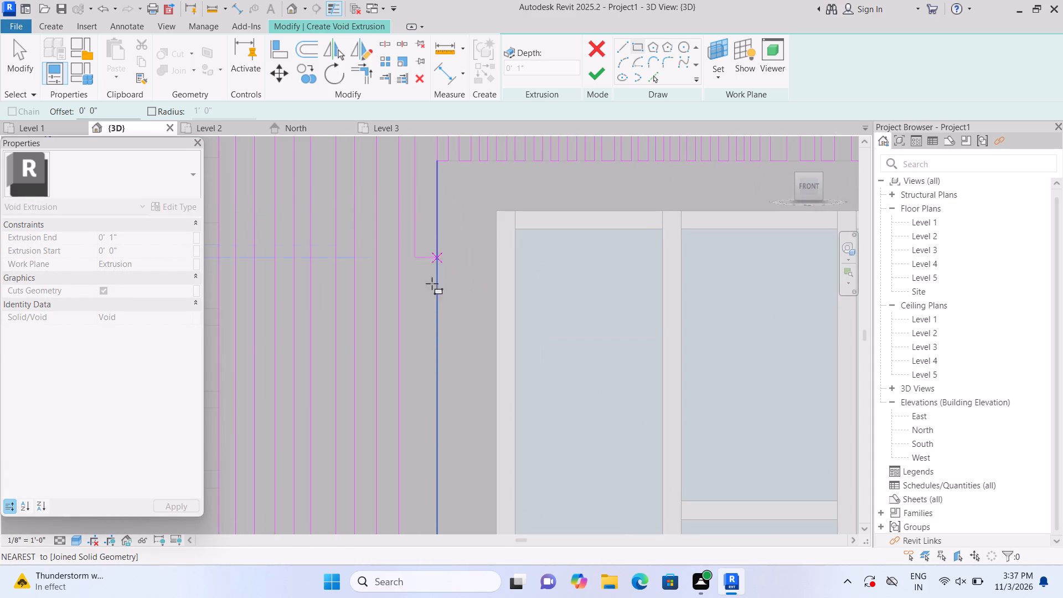
middle_drag(422, 498, 424, 511)
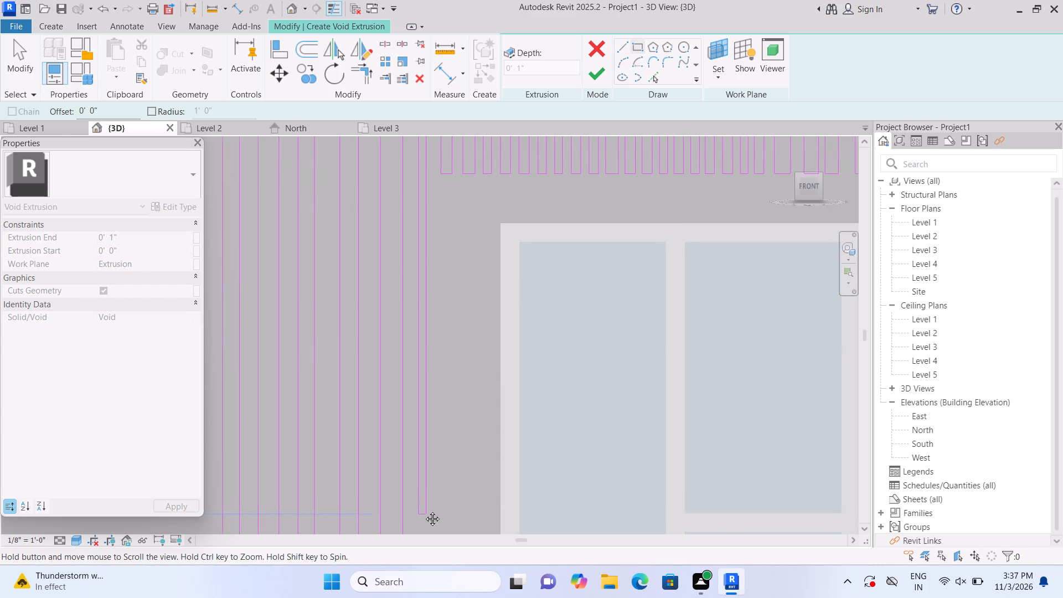
middle_drag(424, 511, 414, 442)
middle_drag(412, 503, 405, 424)
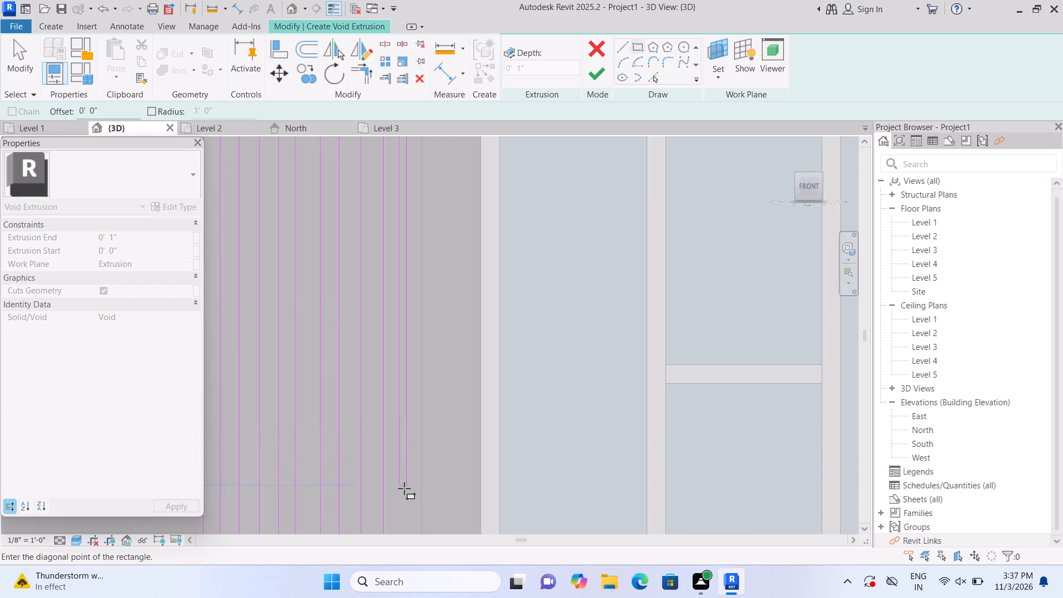
middle_drag(398, 496, 392, 368)
scroll(394, 490, down, 2)
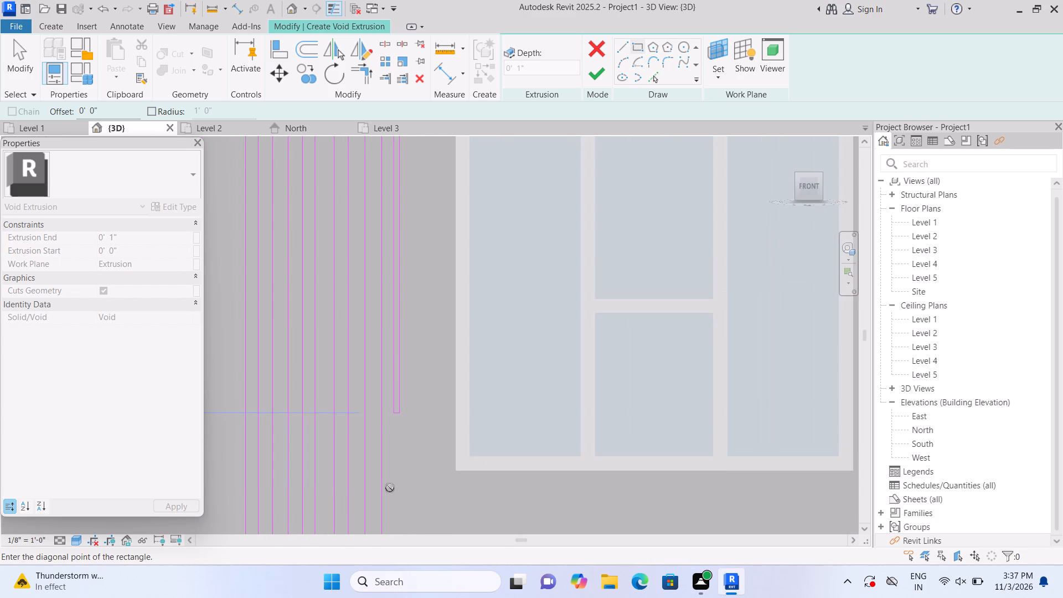
middle_drag(399, 503, 380, 320)
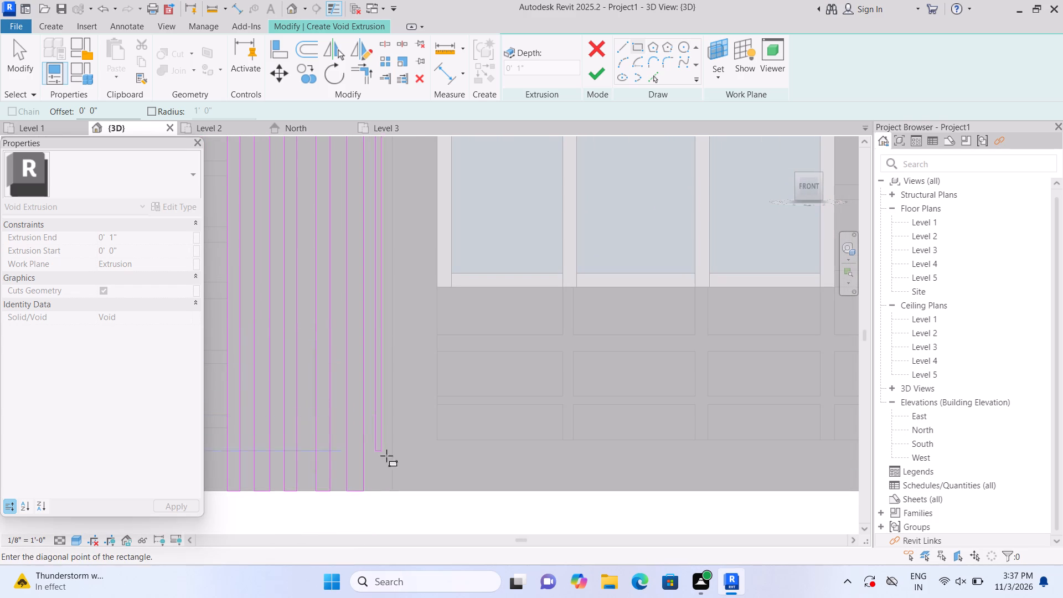
click(384, 491)
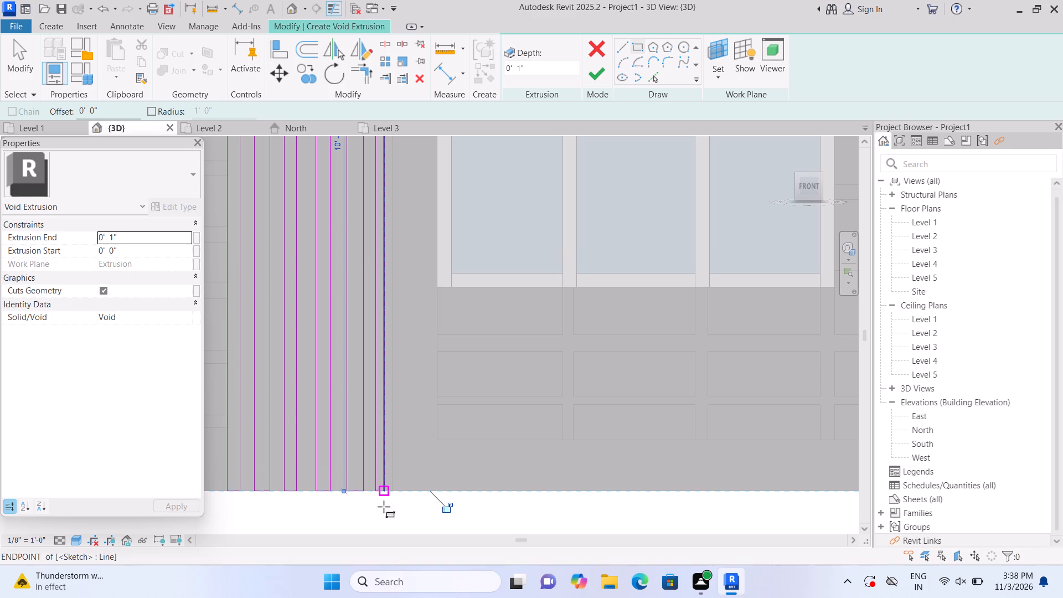
key(Escape)
Finish the void extrusion sketch of the band and strip grooves and set its Extrusion End to 3".
scroll(360, 513, down, 3)
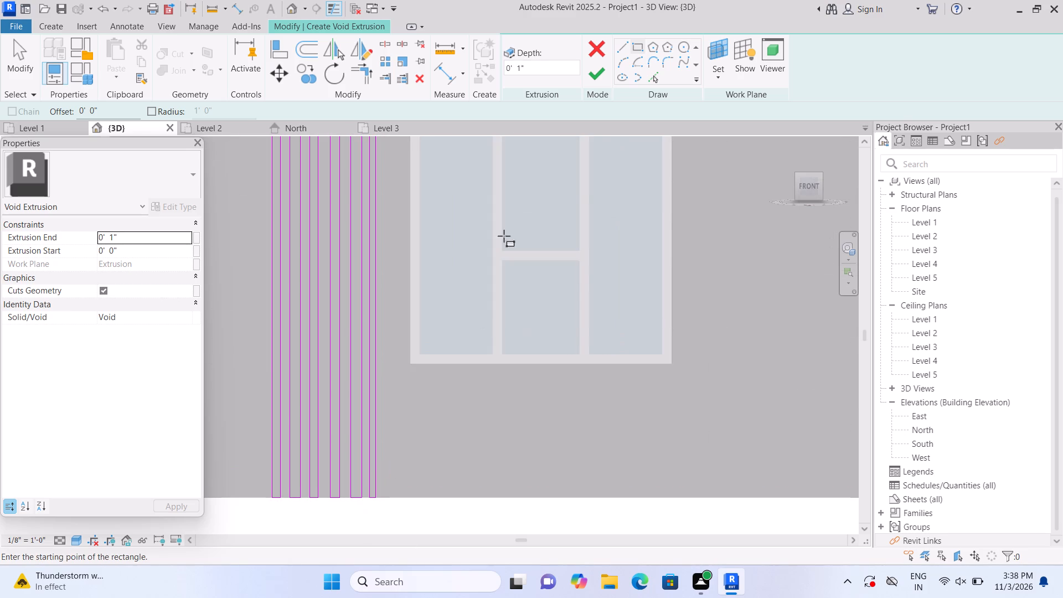
click(591, 73)
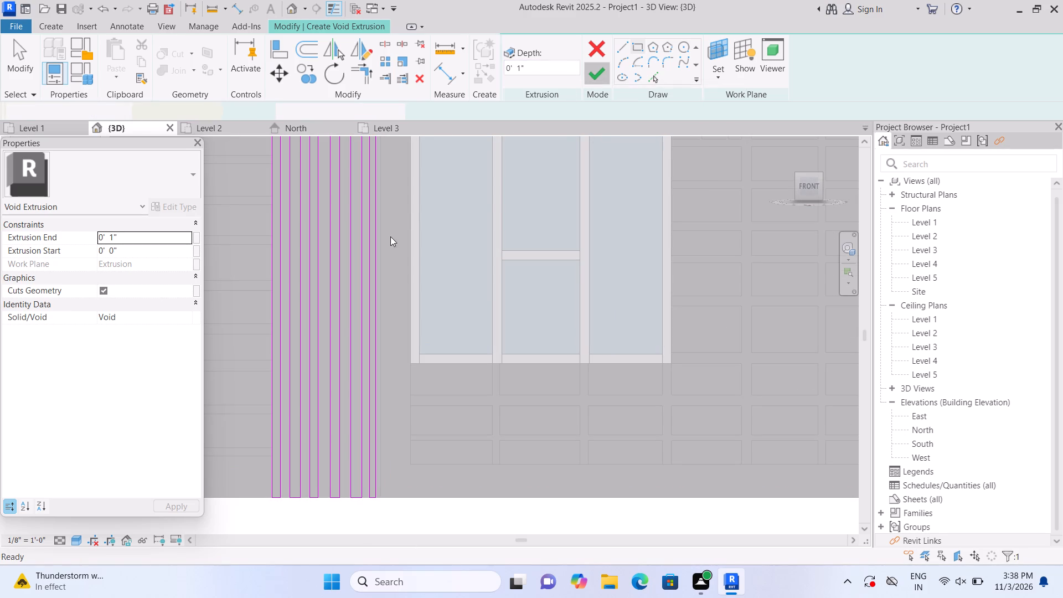
scroll(401, 262, down, 6)
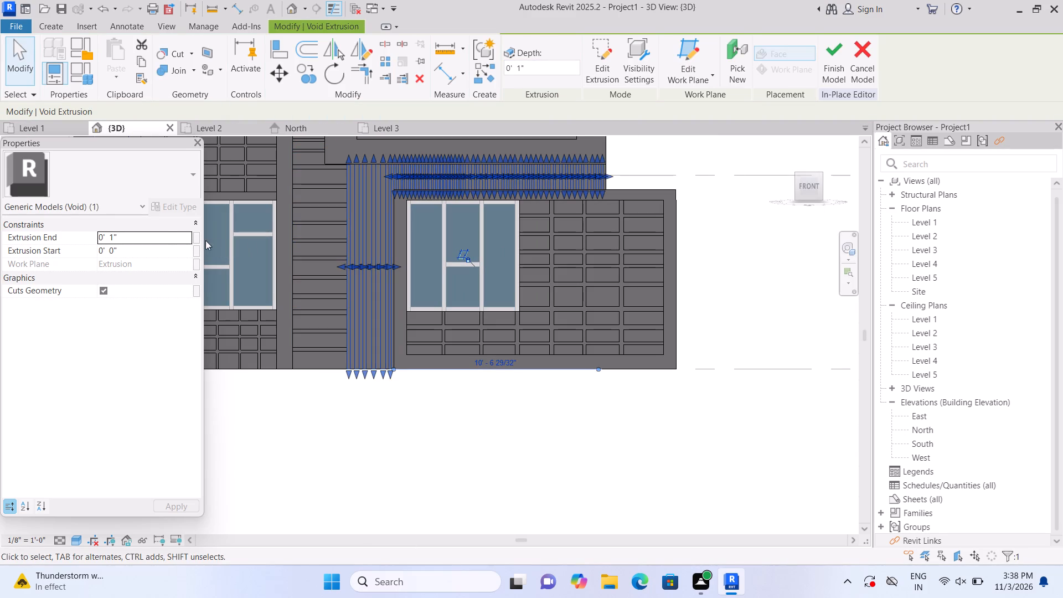
click(168, 234)
key(BackSpace)
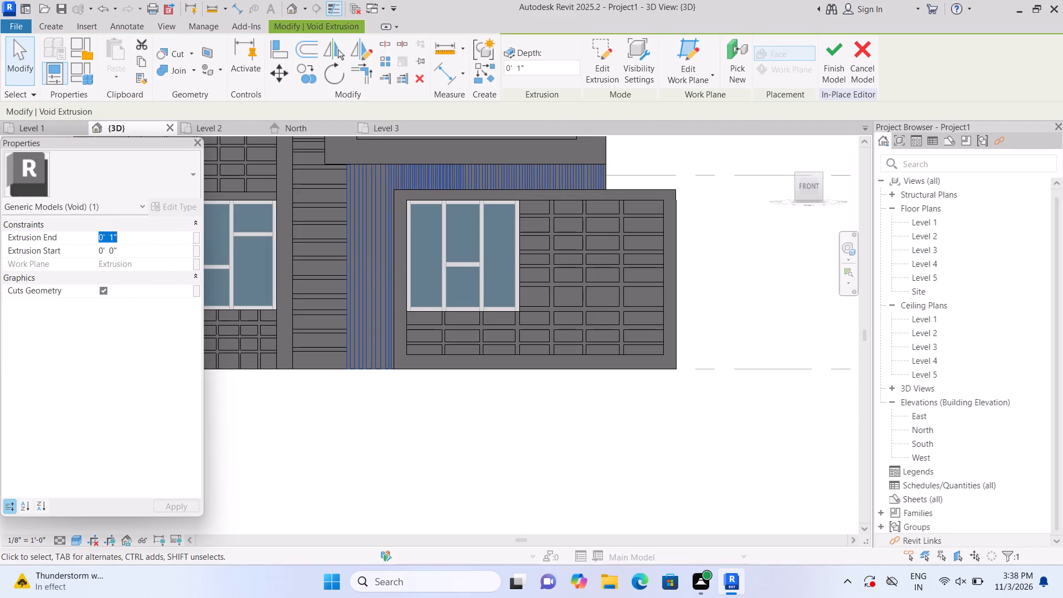
text(3")
key(Return)
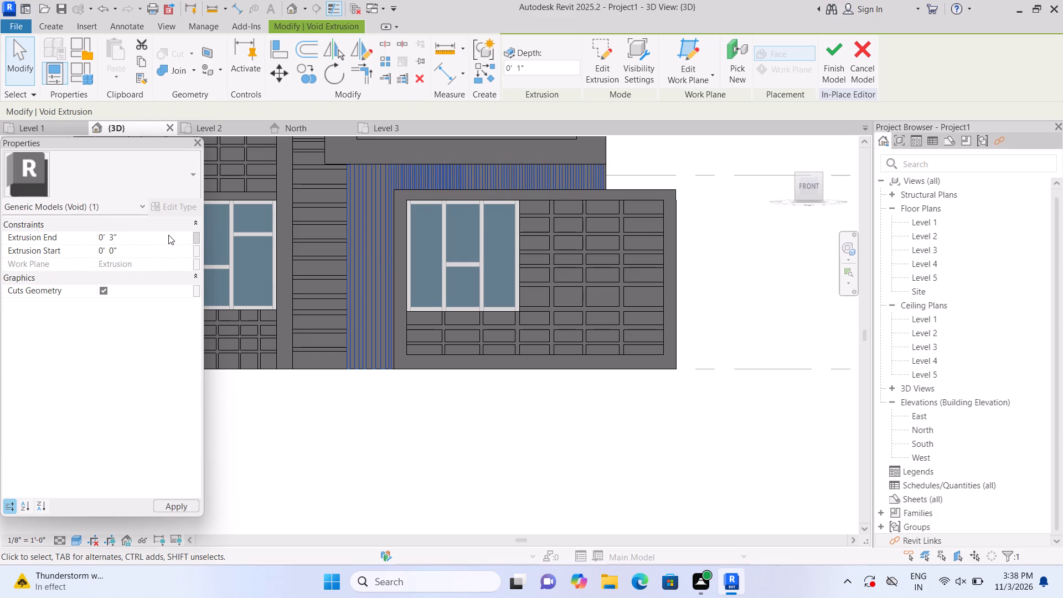
click(348, 444)
Examine the grooved front facade in the home 3D view, focusing on the wall strips and frames around the windows.
scroll(347, 444, down, 6)
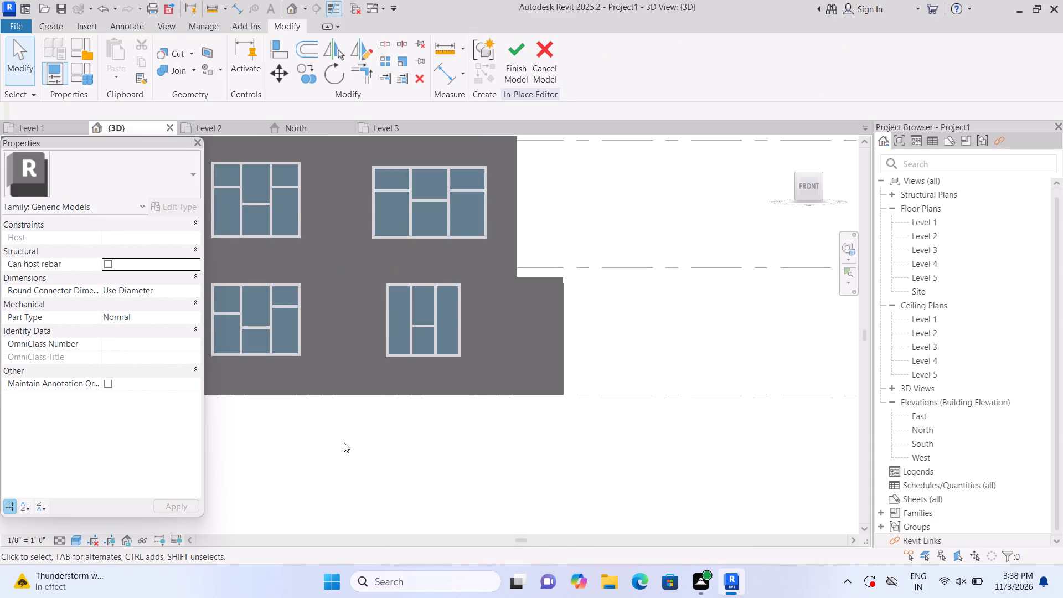
scroll(344, 442, down, 1)
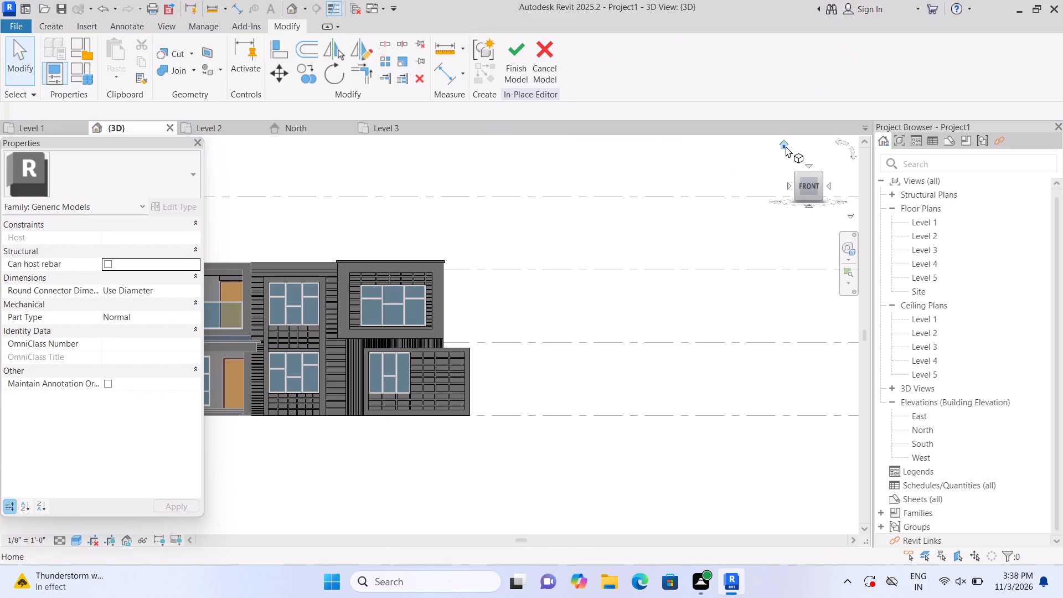
double_click(785, 142)
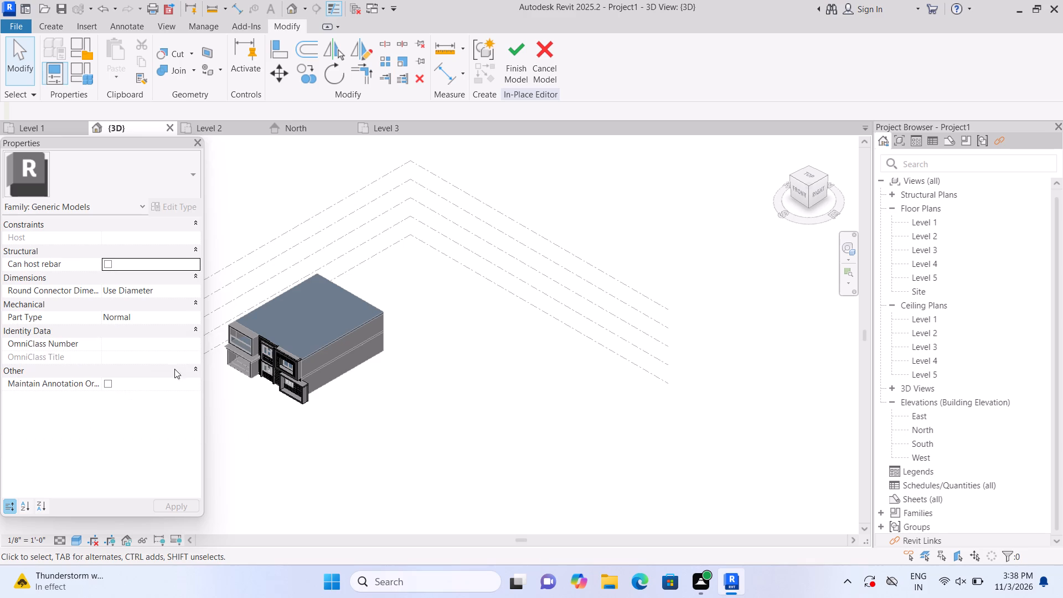
scroll(268, 390, up, 8)
middle_drag(264, 389, 432, 420)
scroll(496, 445, up, 1)
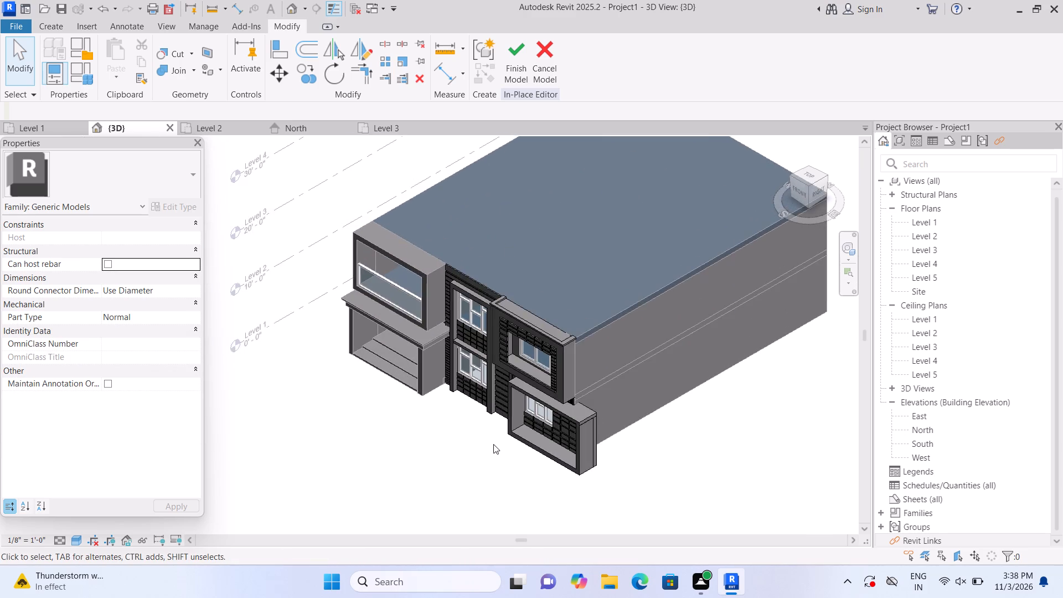
scroll(493, 444, up, 3)
middle_drag(489, 430, 451, 439)
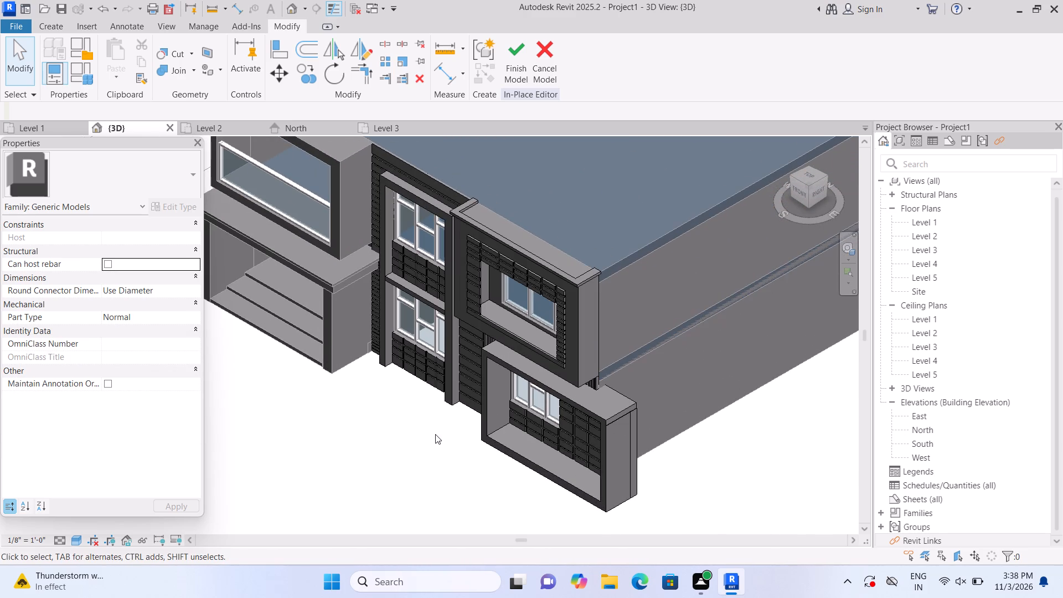
scroll(435, 434, down, 1)
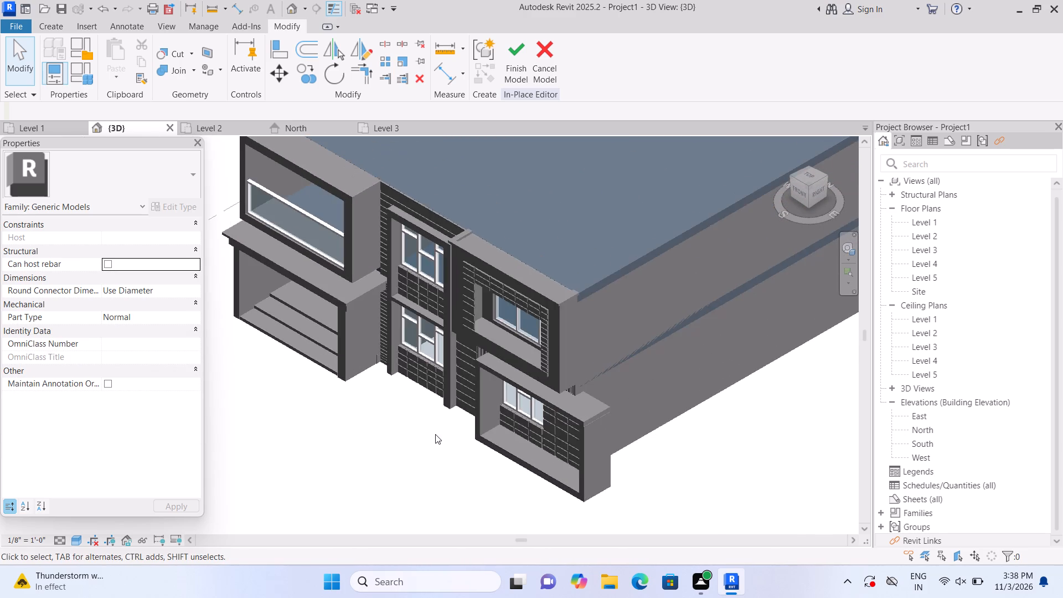
scroll(435, 434, down, 1)
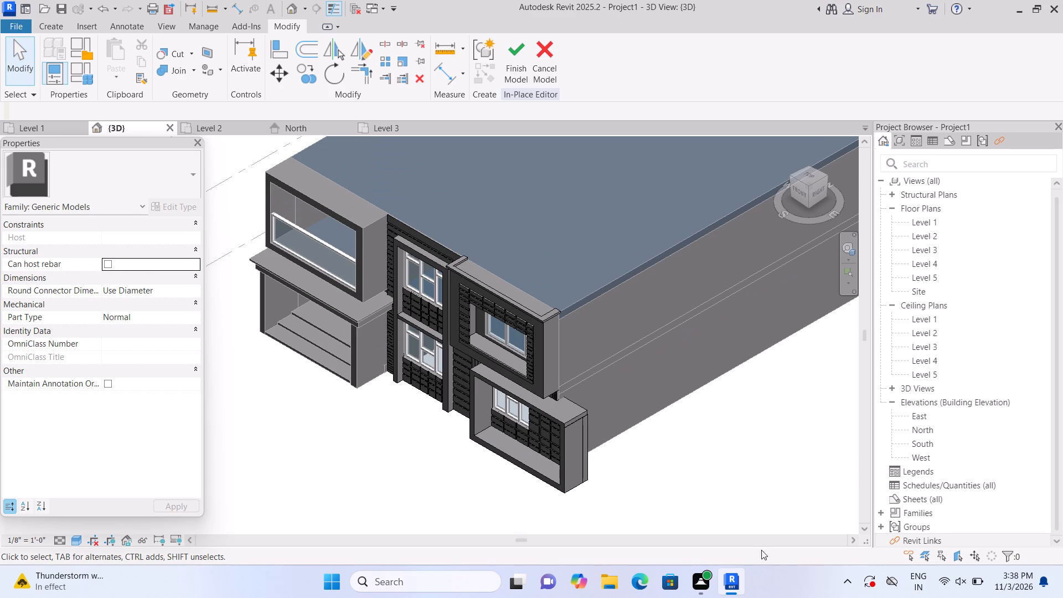
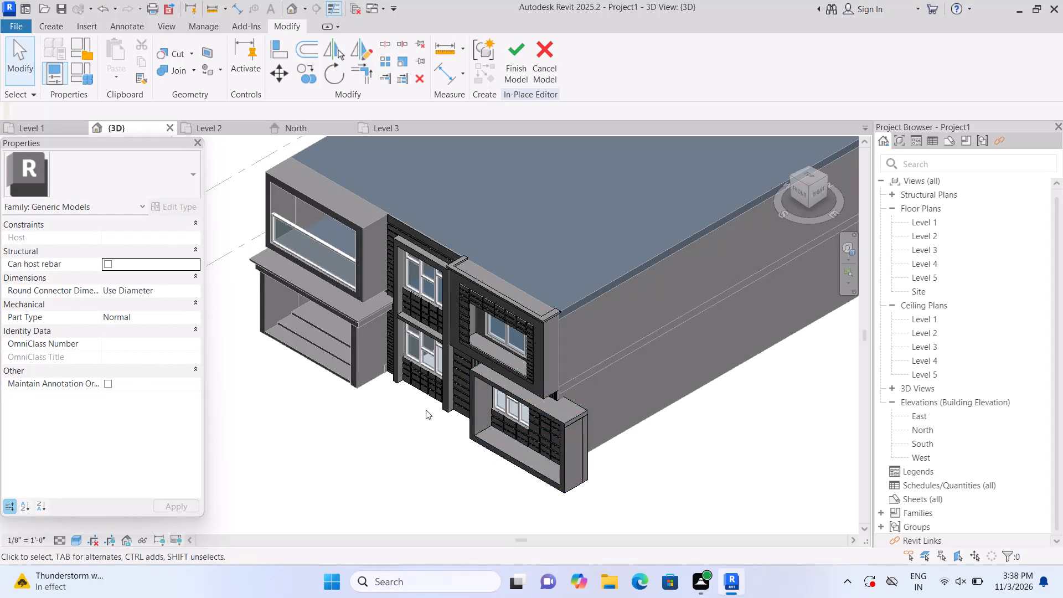
Examine the grooved wall panels, strips and window frames of the facade up close in 3D and straight-on from the front.
scroll(426, 403, up, 2)
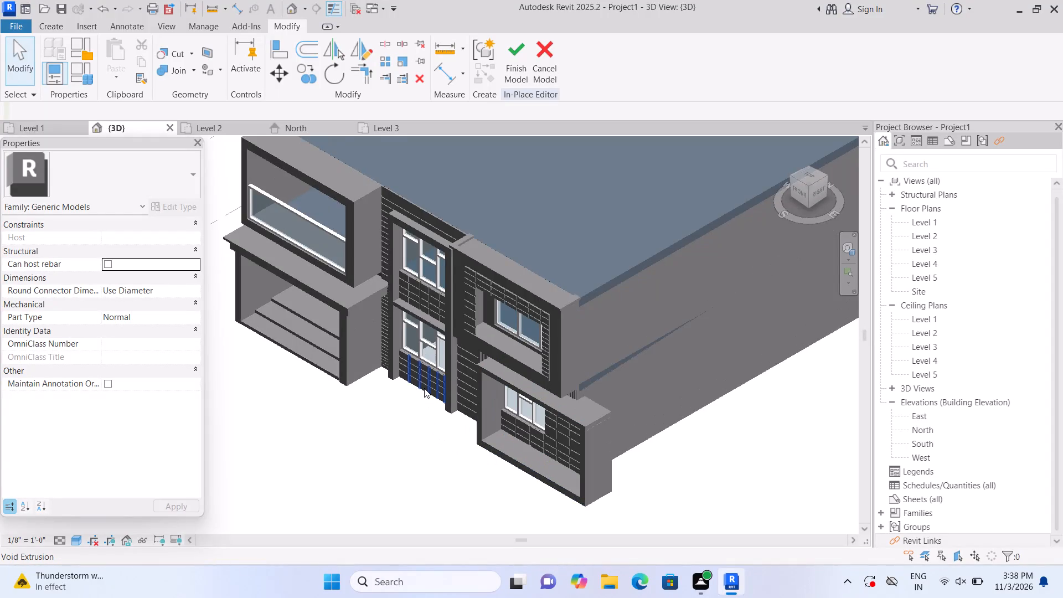
scroll(424, 388, up, 2)
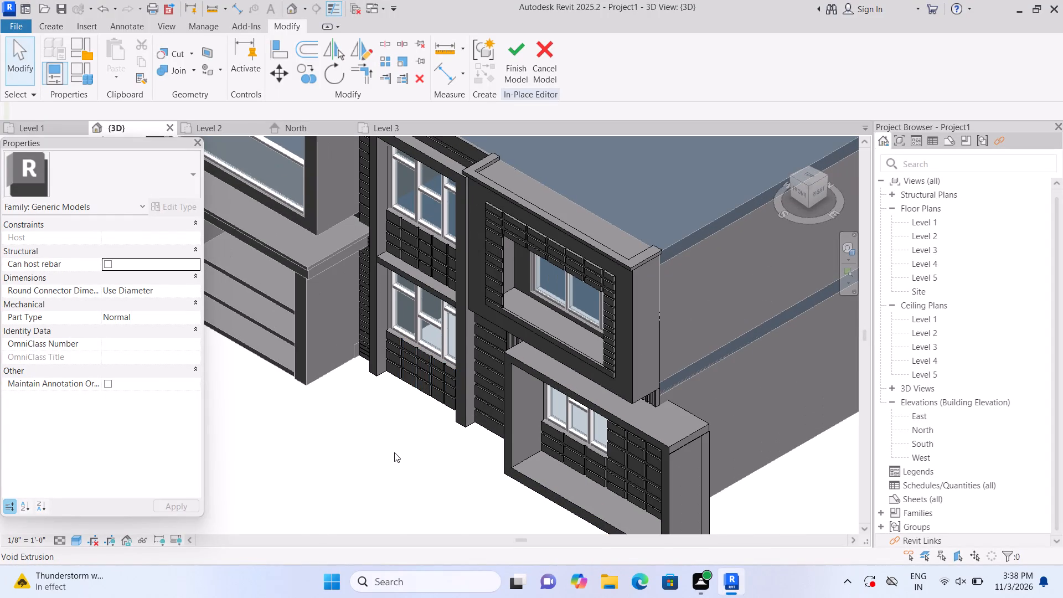
scroll(393, 452, down, 4)
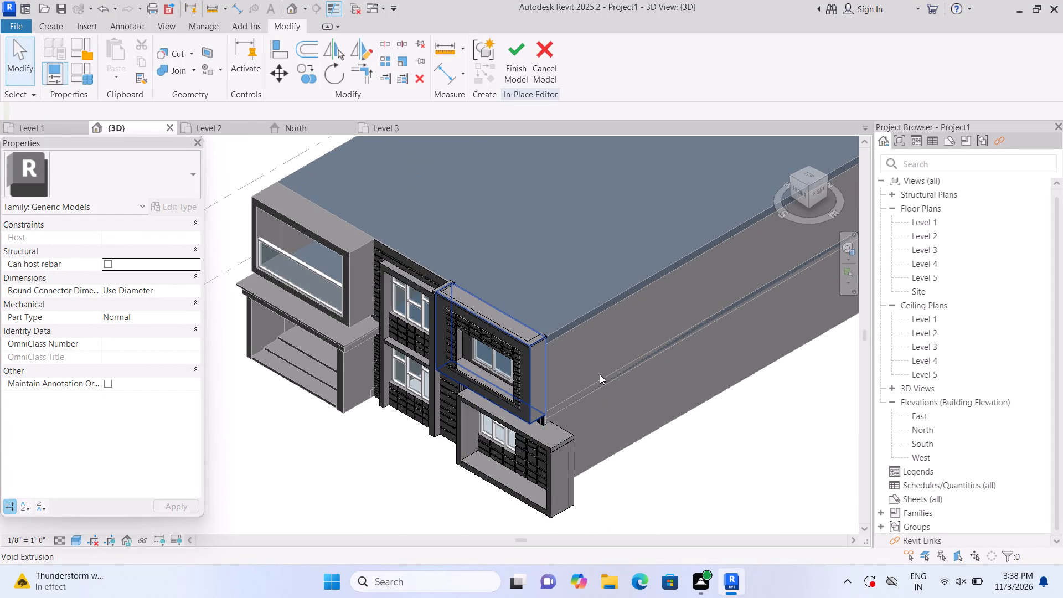
scroll(592, 401, up, 2)
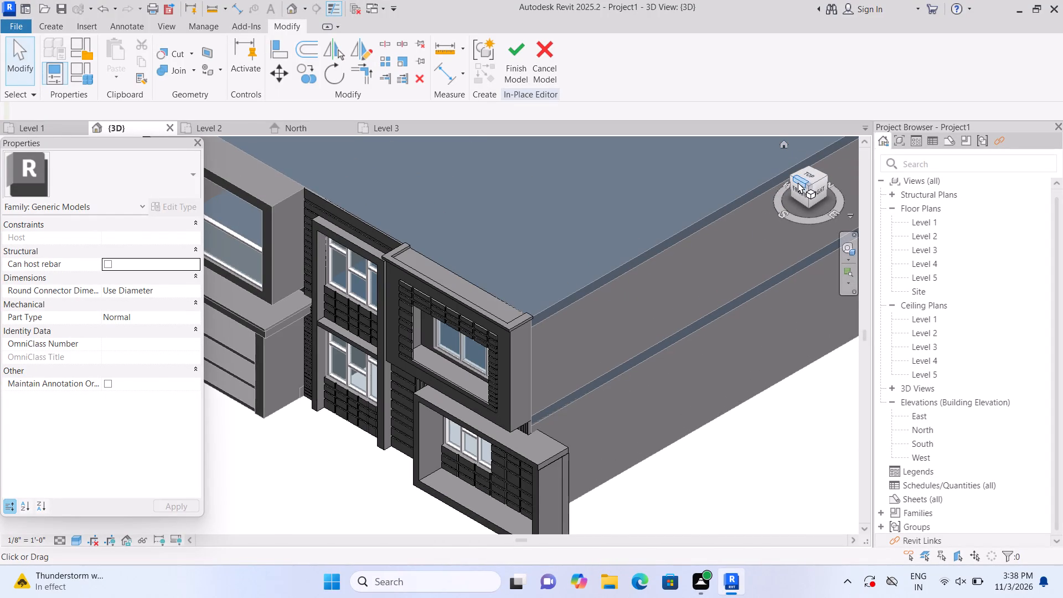
click(798, 187)
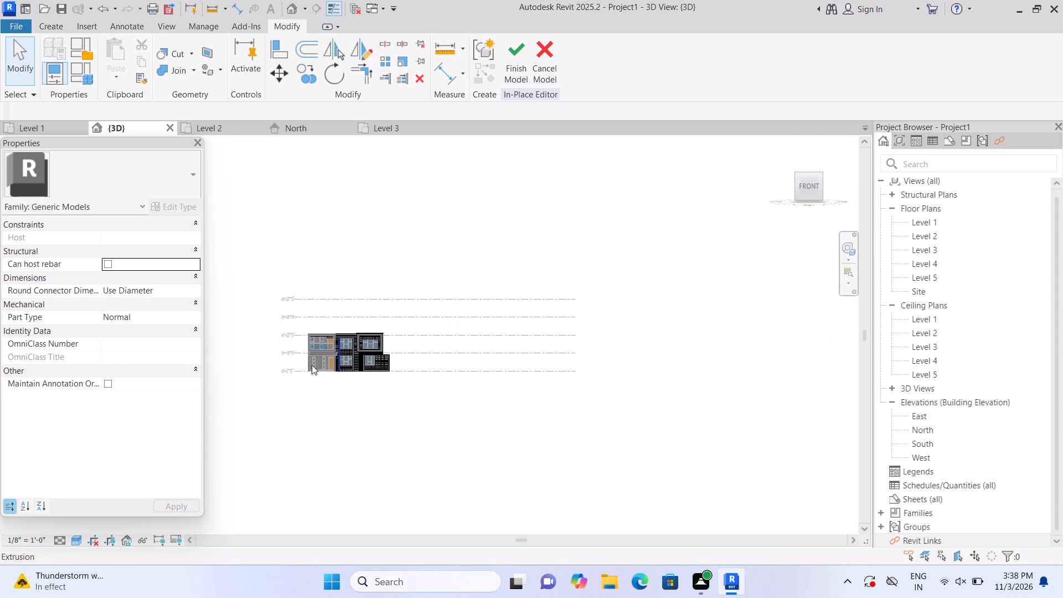
scroll(312, 364, up, 11)
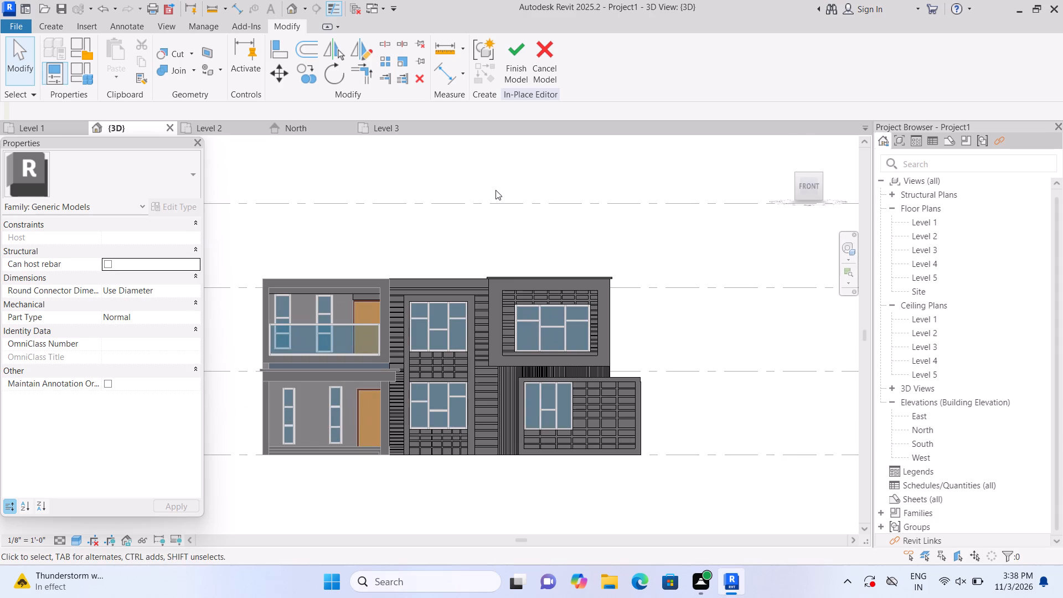
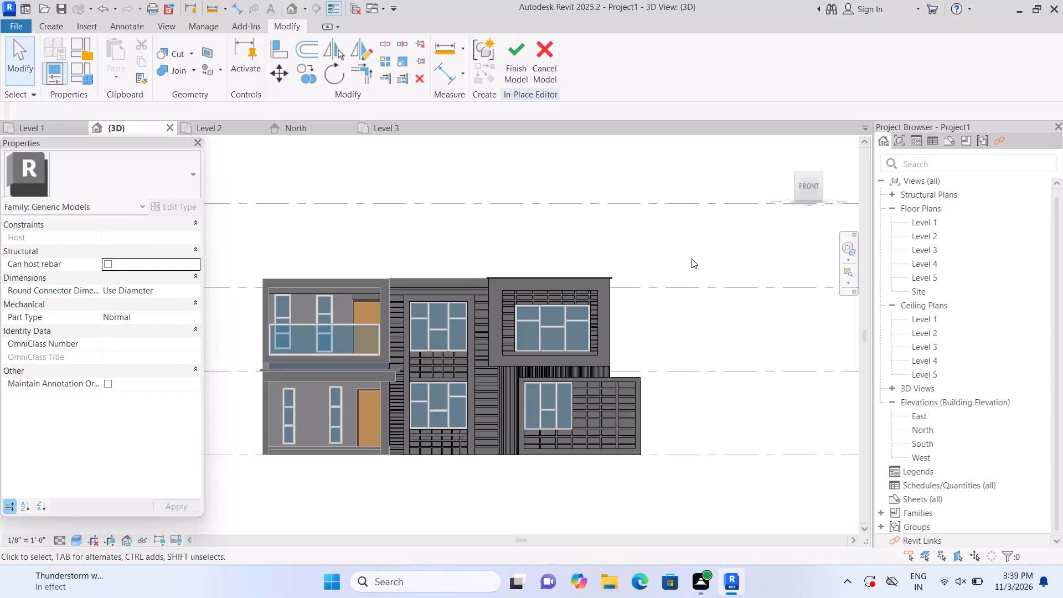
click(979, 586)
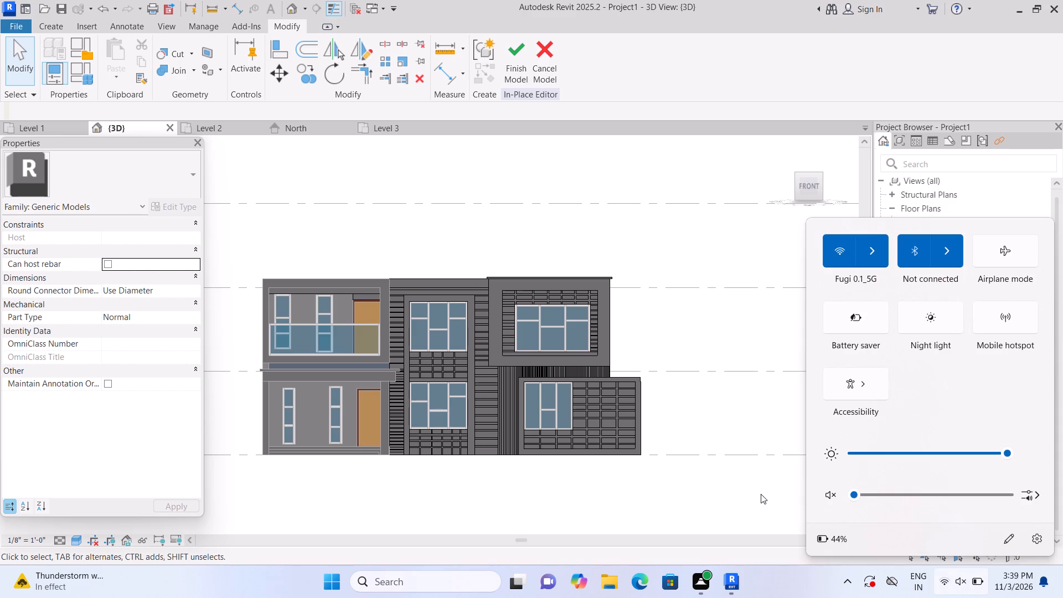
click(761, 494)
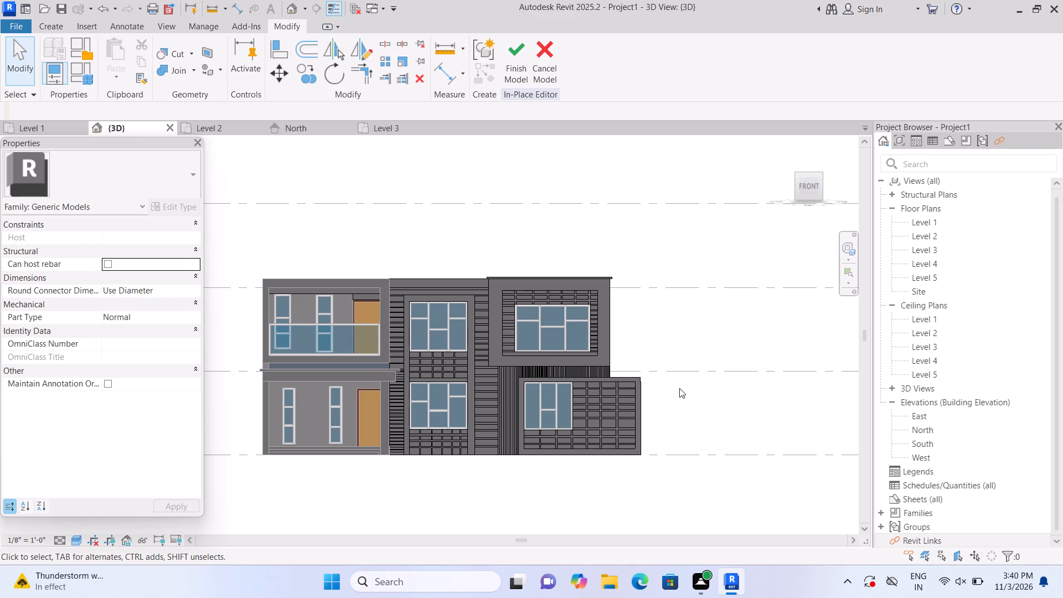
Delete the leftover solid extrusion above the upper-floor balcony door on the front facade.
scroll(350, 319, up, 3)
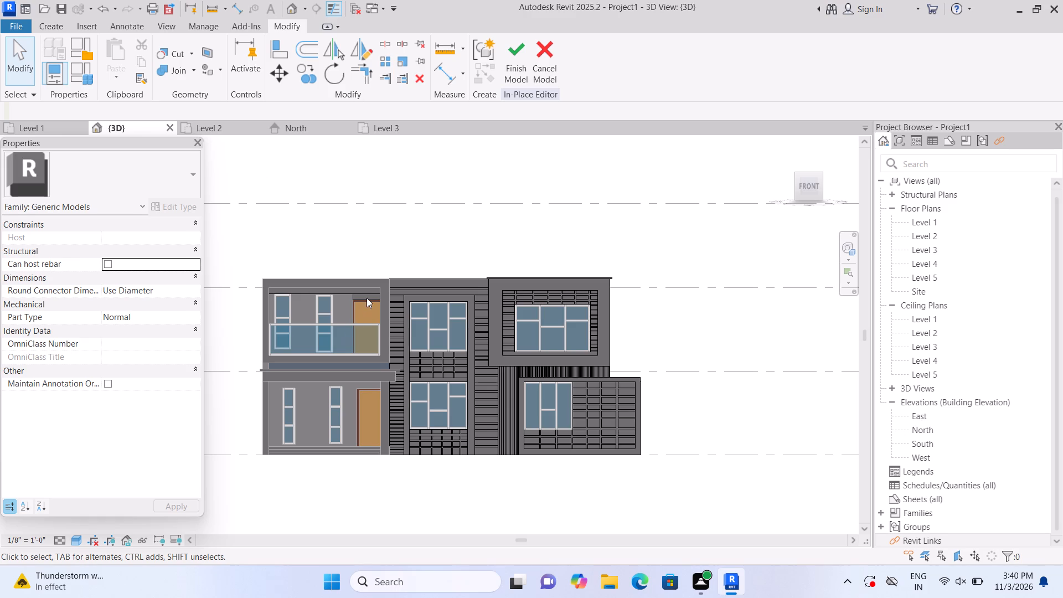
scroll(367, 298, up, 6)
click(363, 297)
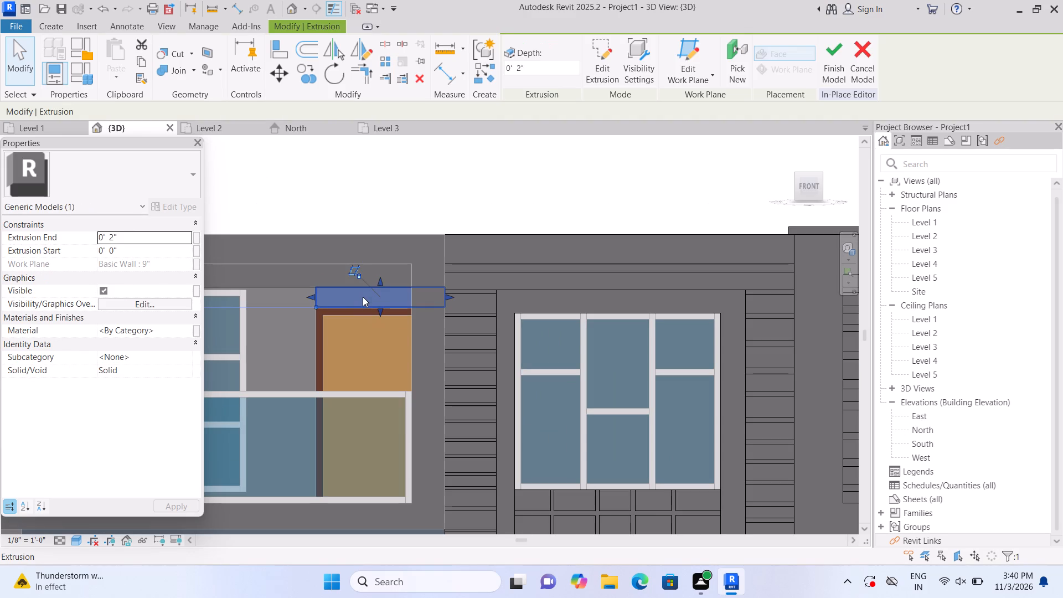
key(Delete)
Examine the whole front facade from the default 3D angle and straight-on from the front.
scroll(504, 294, down, 5)
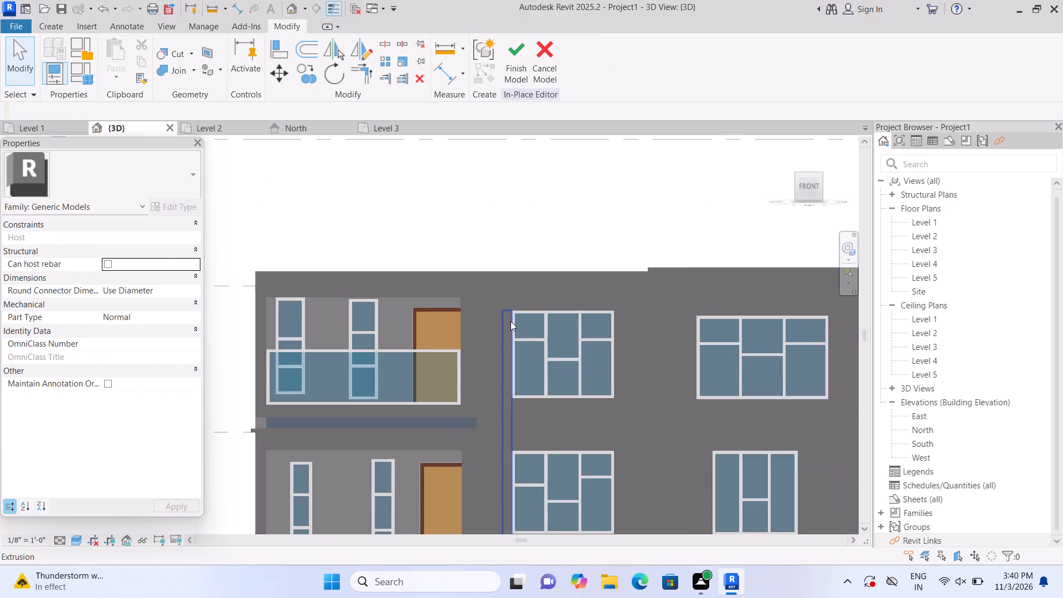
scroll(509, 321, down, 1)
scroll(410, 431, up, 1)
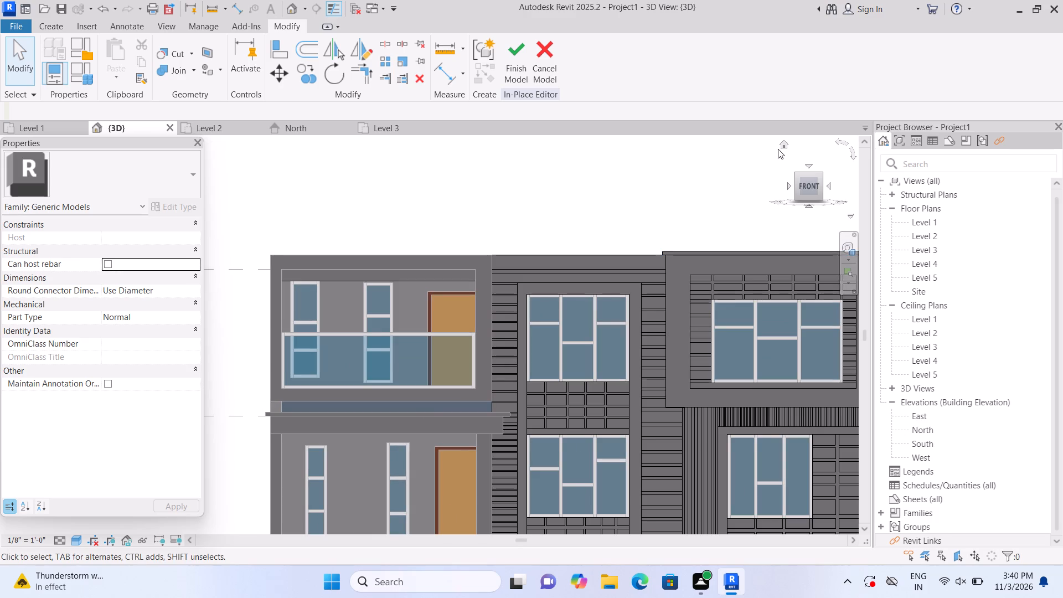
click(782, 143)
scroll(239, 366, up, 2)
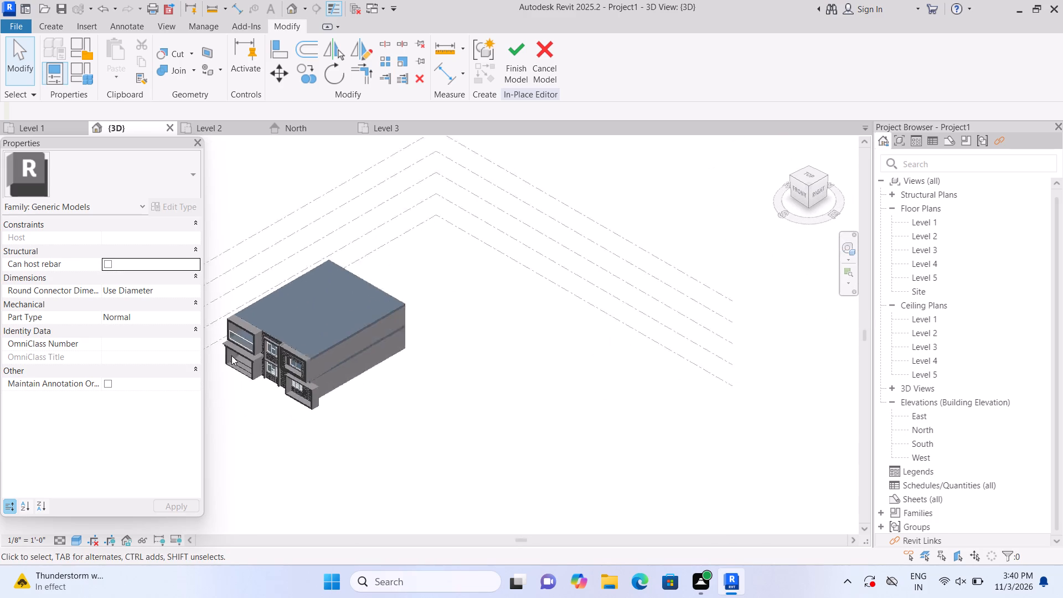
scroll(231, 355, up, 12)
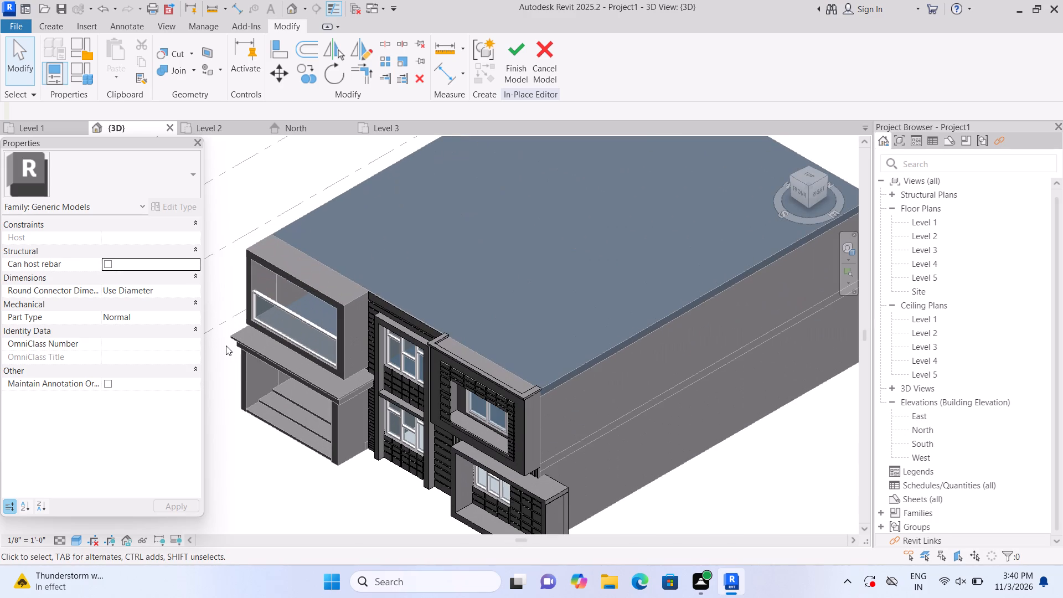
scroll(226, 346, down, 2)
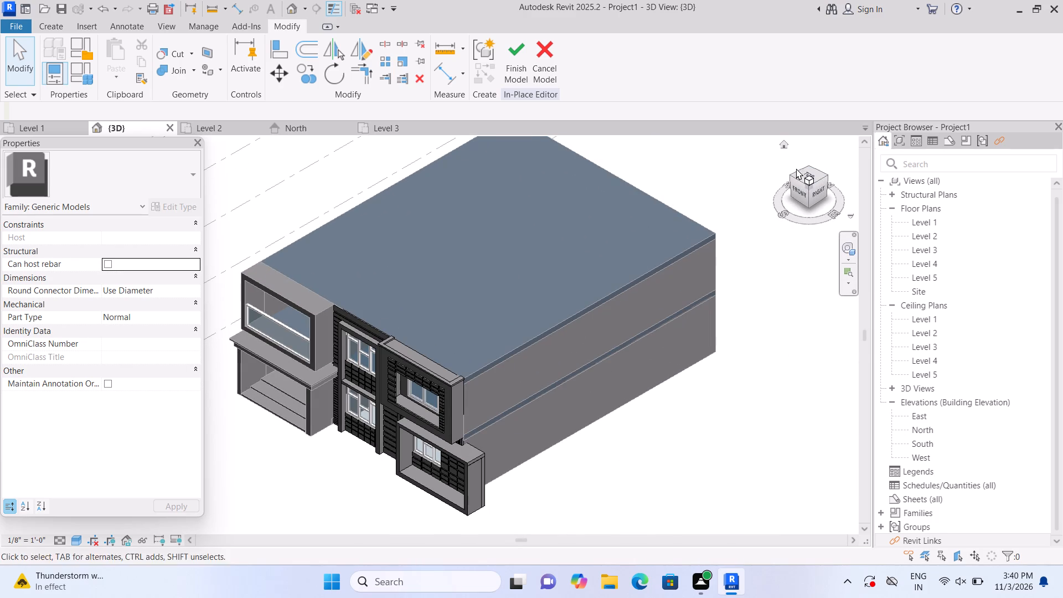
click(795, 188)
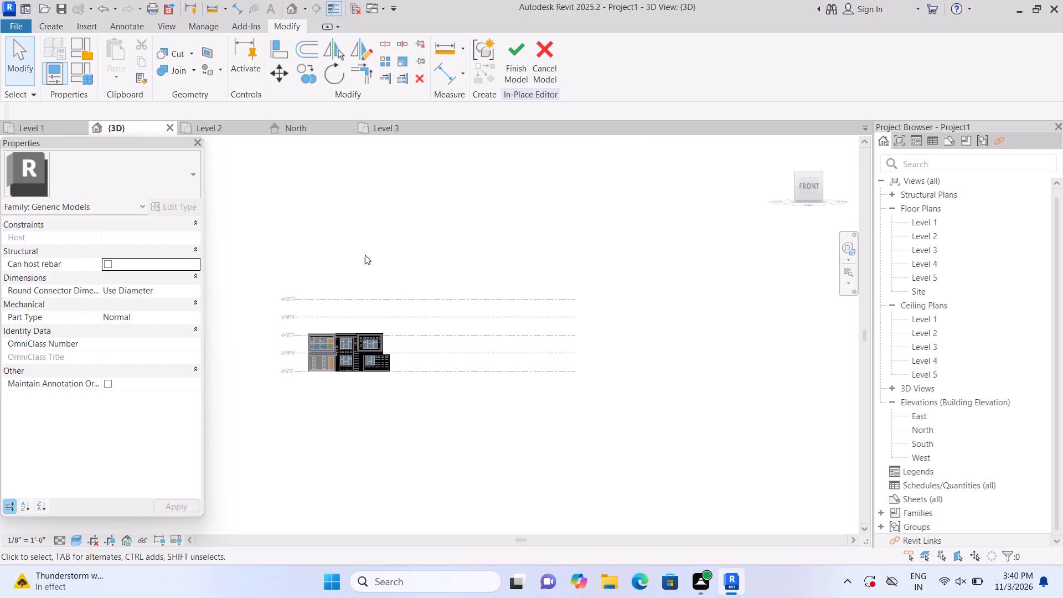
scroll(265, 385, up, 11)
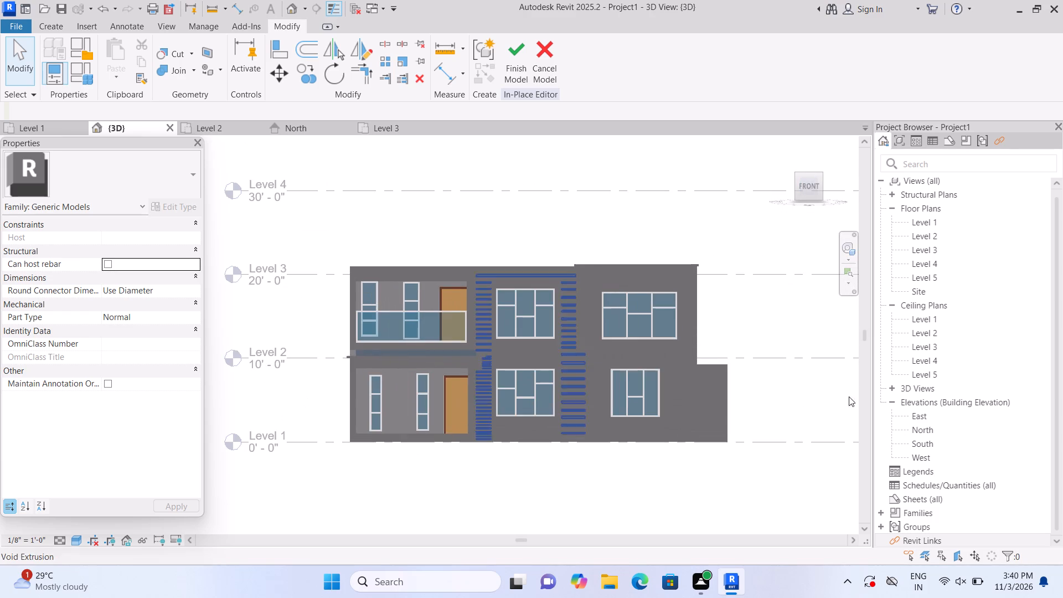
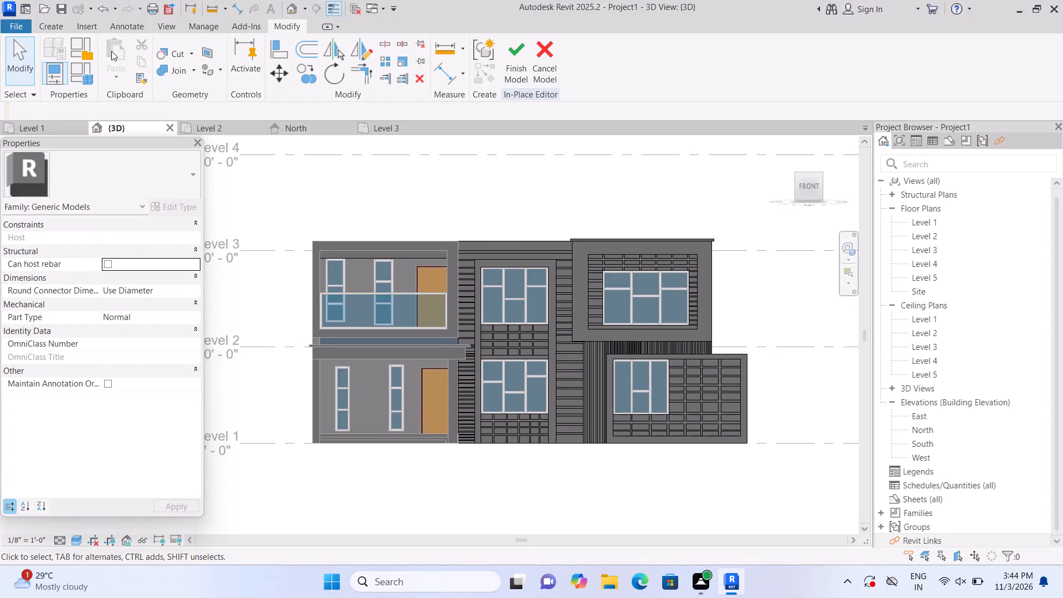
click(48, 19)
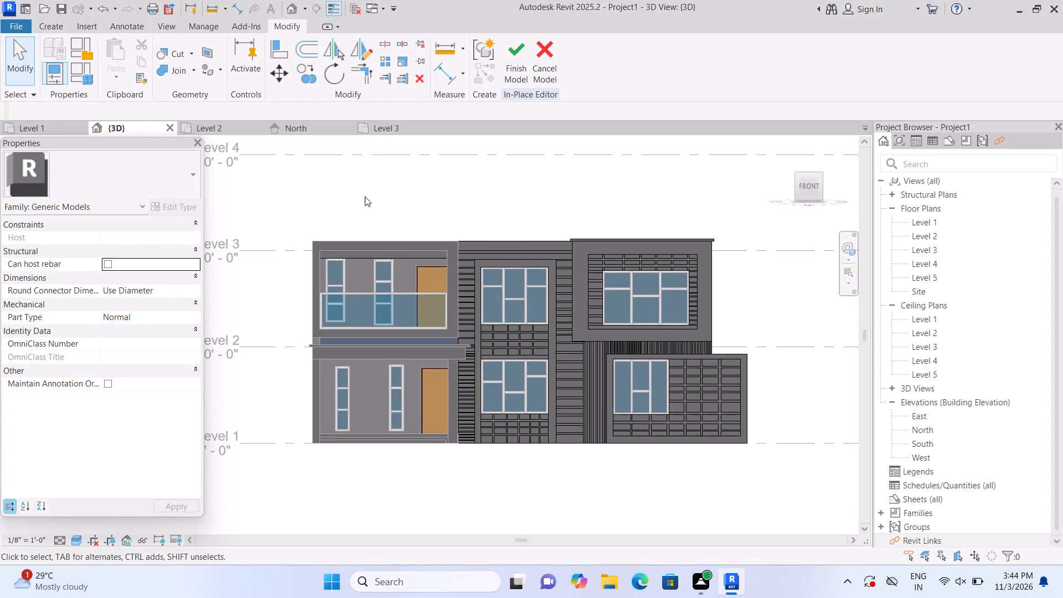
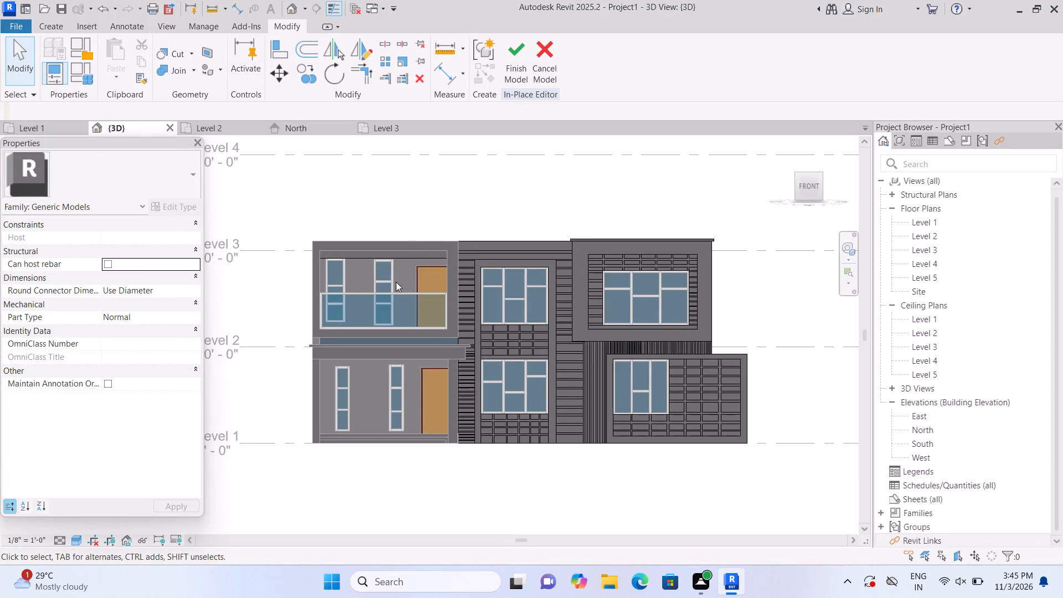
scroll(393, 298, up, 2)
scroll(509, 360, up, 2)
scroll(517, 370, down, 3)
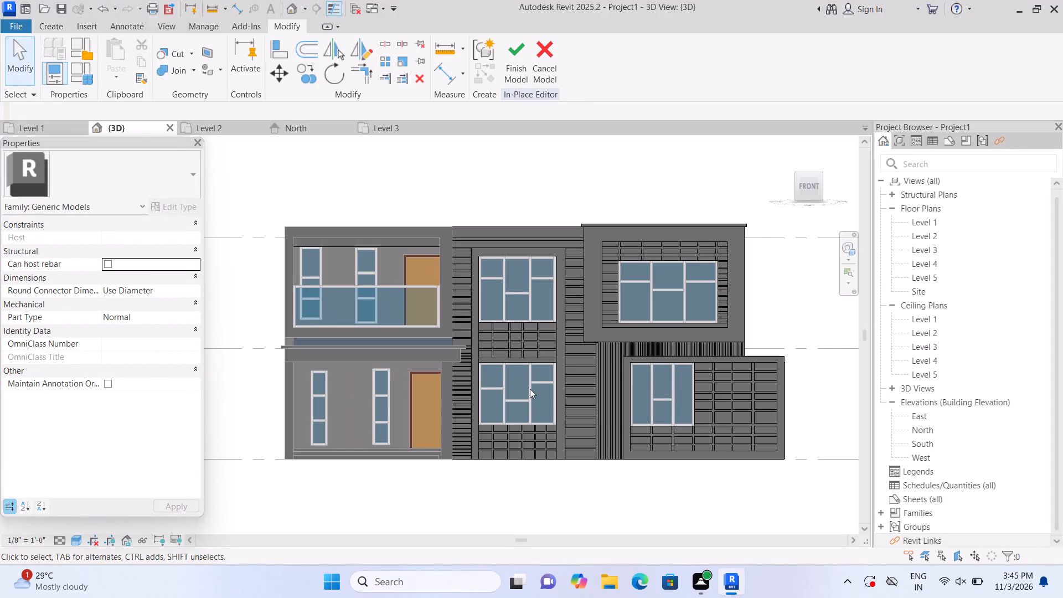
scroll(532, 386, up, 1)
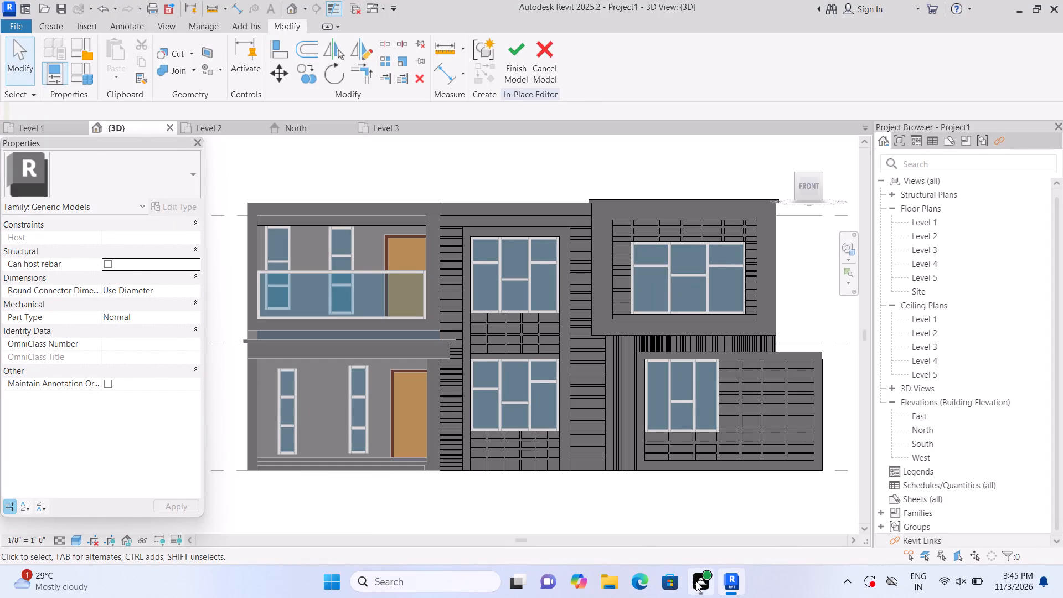
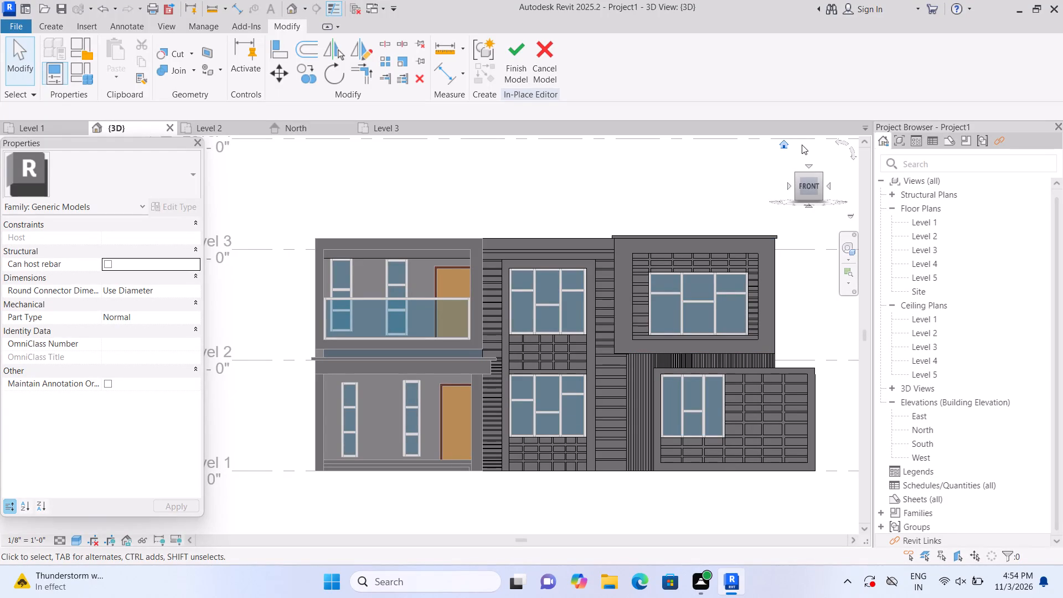
Examine the house's roof and front facade blocks in the isometric 3D view.
click(781, 142)
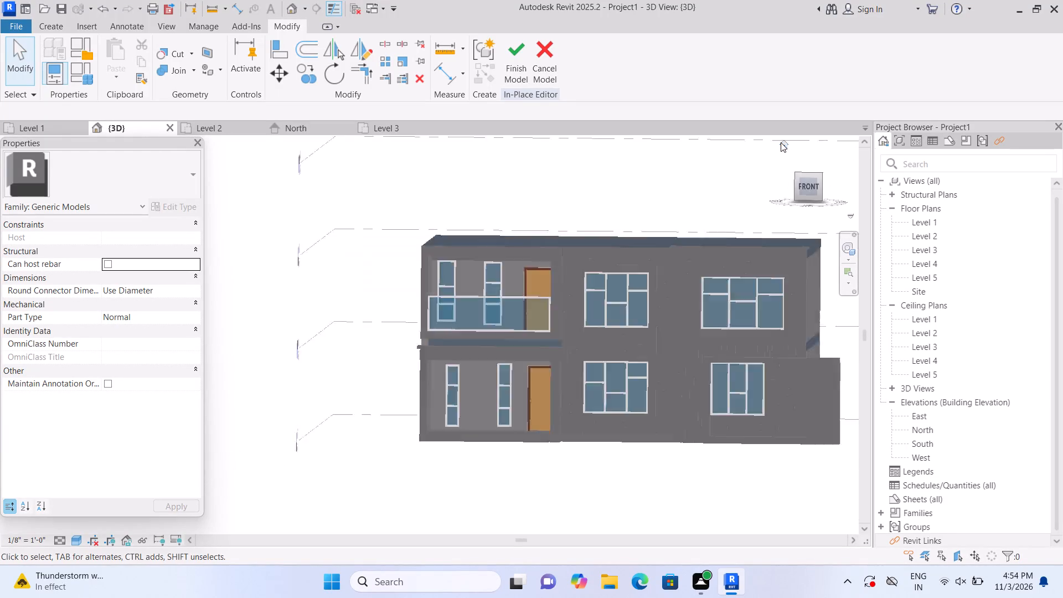
scroll(242, 311, up, 4)
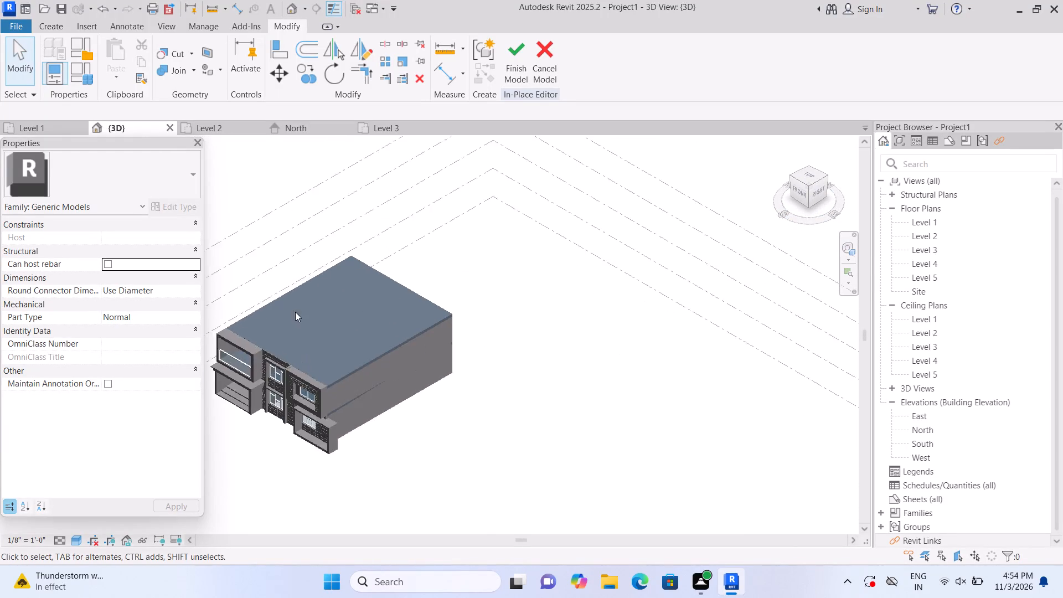
scroll(295, 312, up, 2)
middle_drag(325, 312, 533, 261)
scroll(478, 336, up, 5)
scroll(587, 331, up, 1)
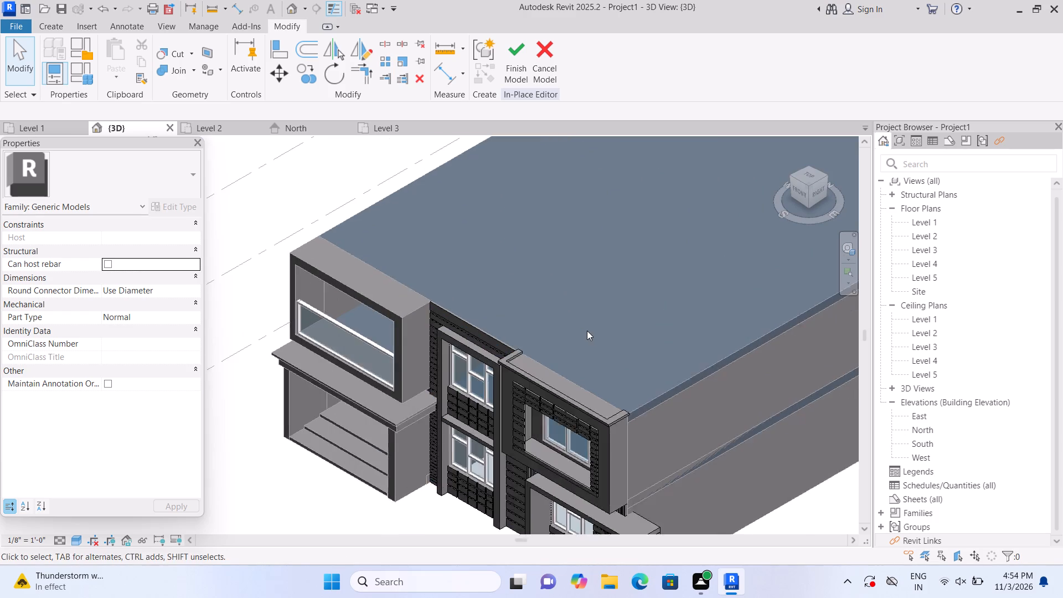
middle_drag(590, 331, 467, 196)
middle_drag(483, 198, 492, 272)
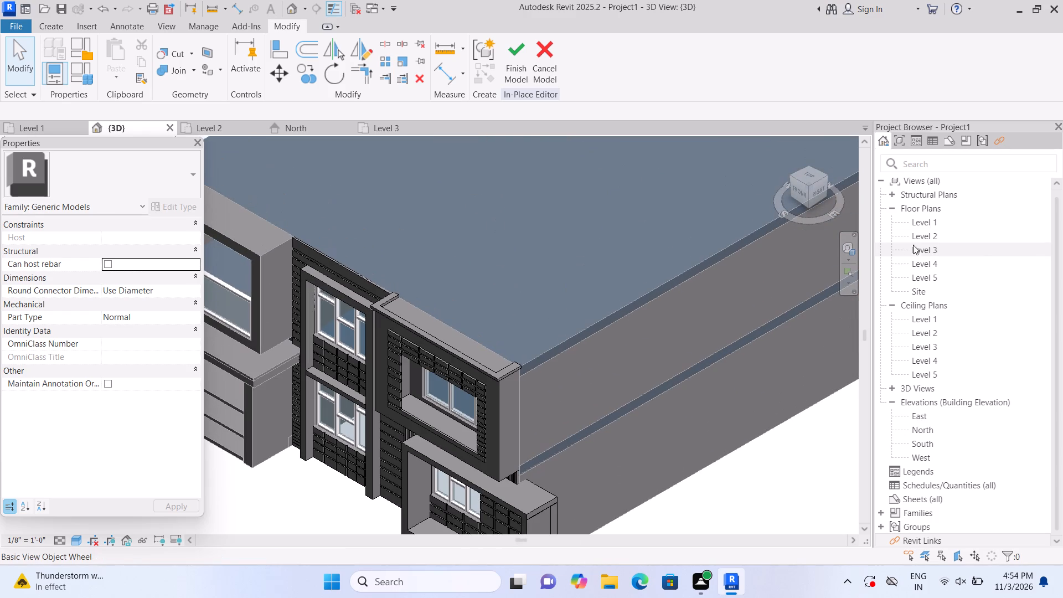
Open the Level 4 floor plan and set its underlay base level to Level 3.
click(921, 245)
double_click(921, 246)
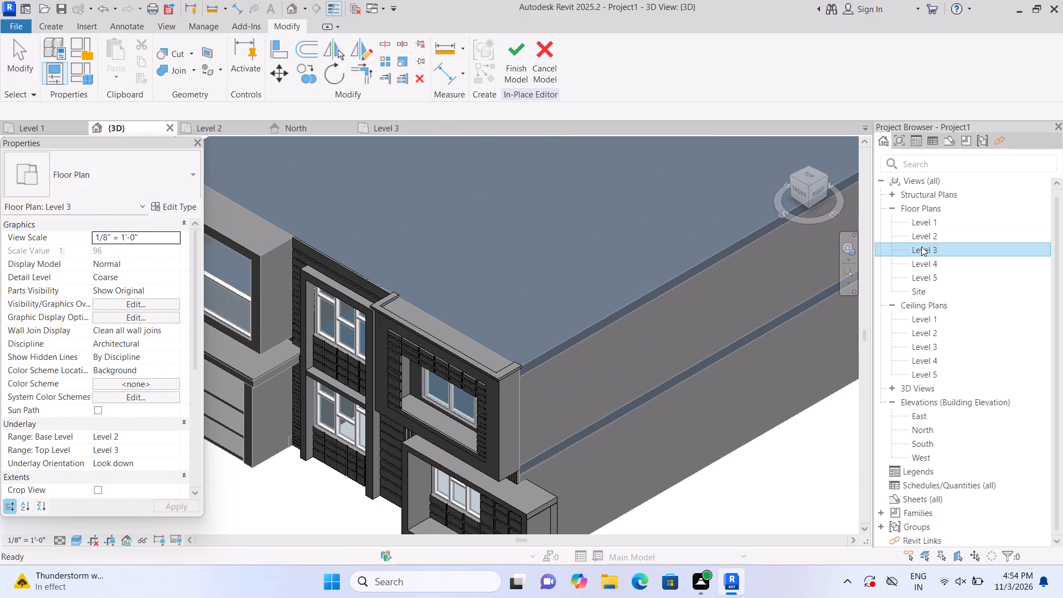
triple_click(925, 269)
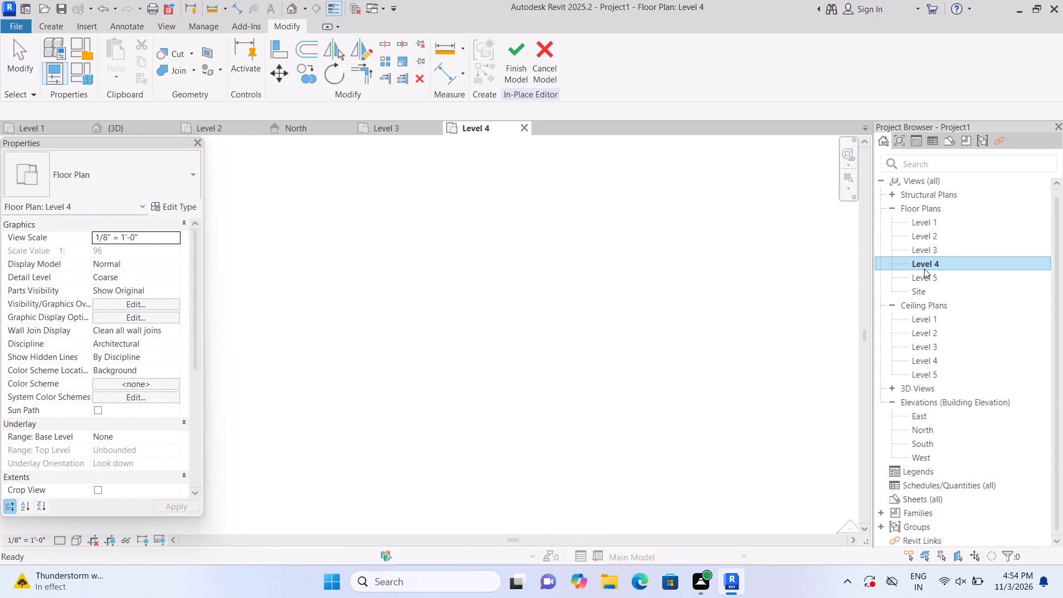
click(185, 420)
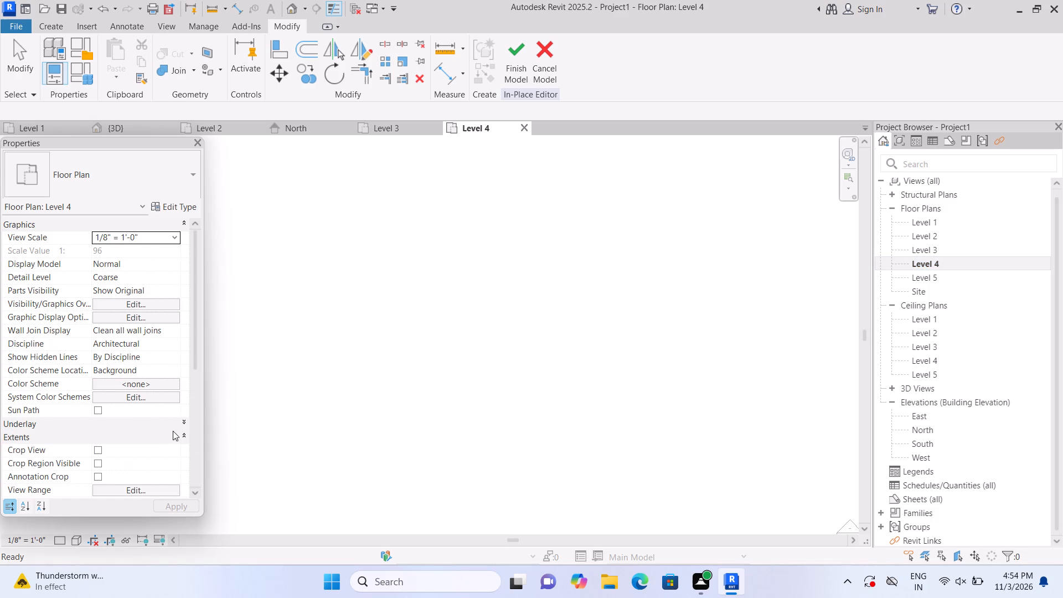
click(184, 419)
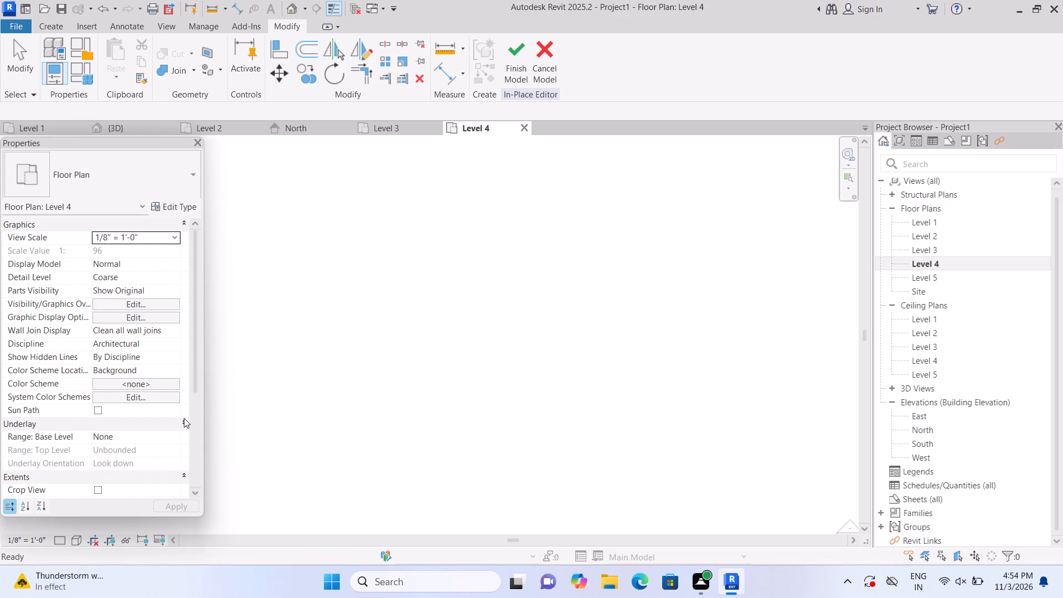
click(136, 436)
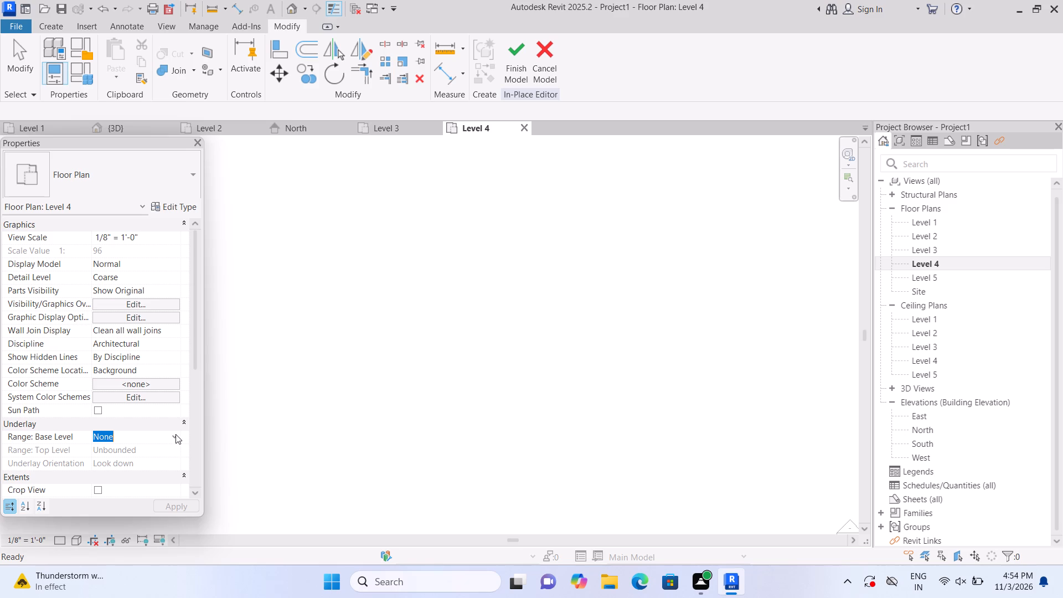
click(174, 435)
click(120, 483)
click(177, 507)
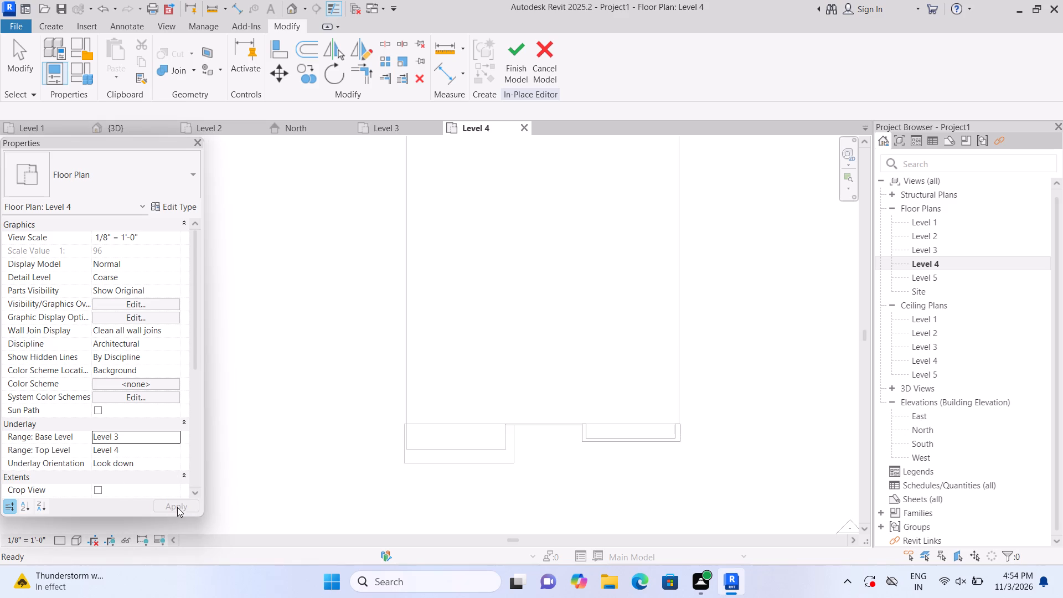
Finish the in-place model and dismiss the save reminder without saving.
middle_drag(440, 359, 383, 419)
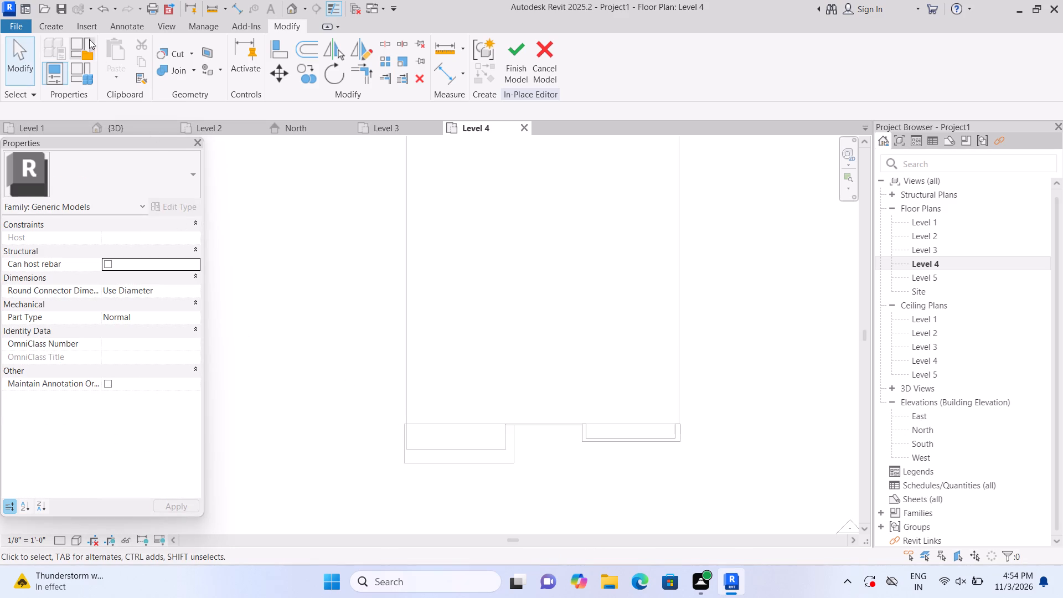
click(509, 70)
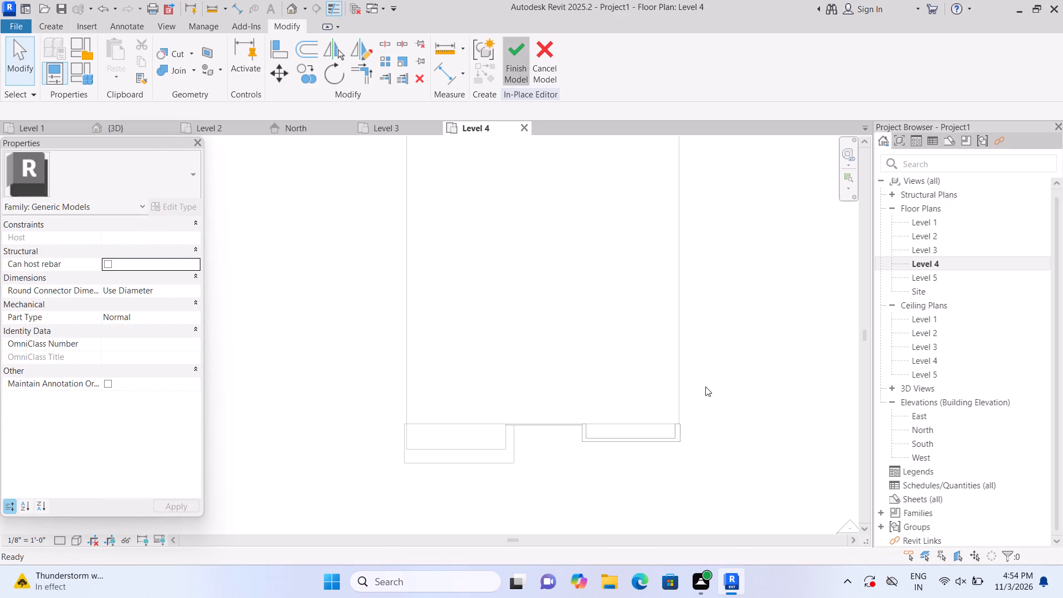
scroll(696, 364, down, 2)
middle_drag(749, 327, 706, 376)
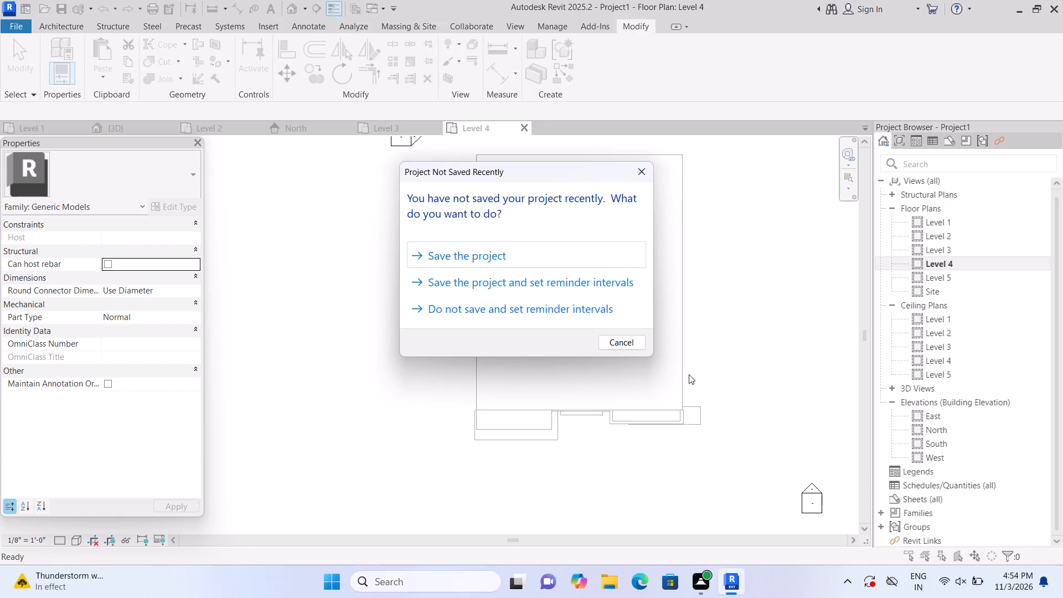
click(643, 170)
Draw two connected 9" Basic Wall segments on Level 4 behind the narrower front block: 3' going back, then 14' parallel to the facade.
middle_drag(692, 303, 576, 319)
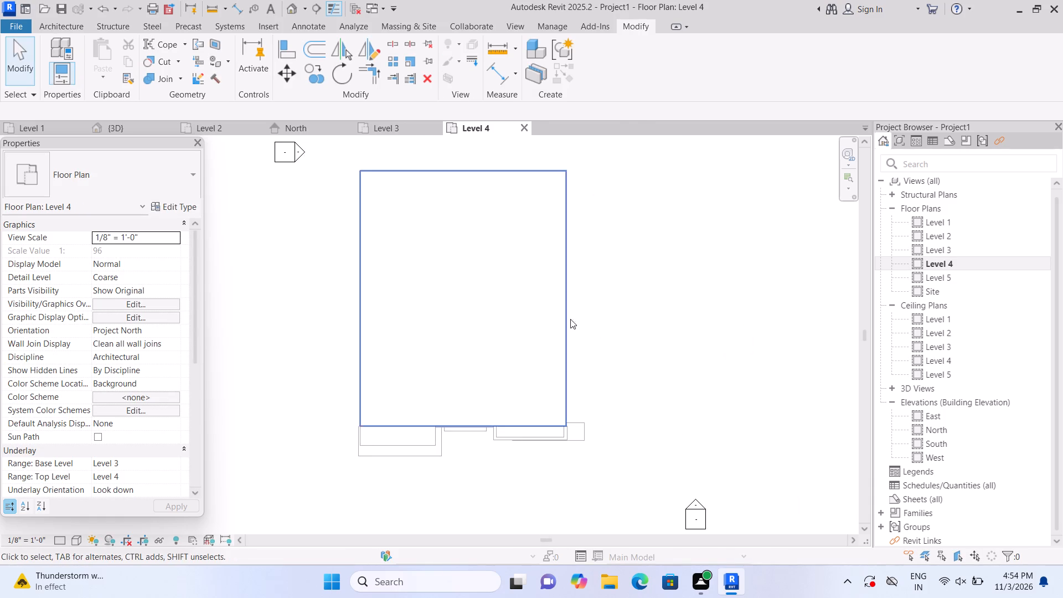
scroll(448, 355, up, 1)
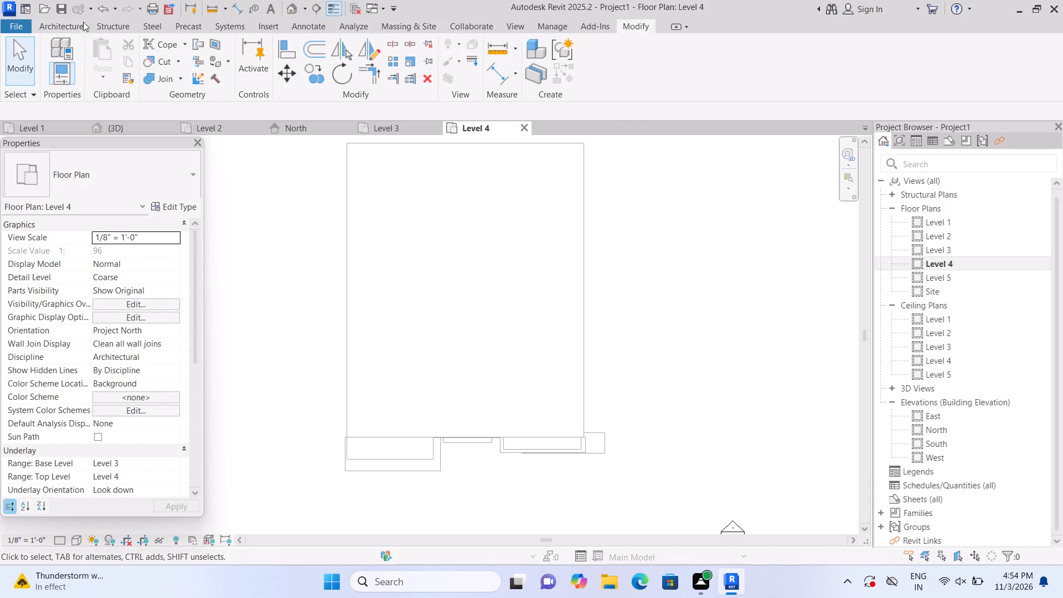
click(70, 26)
click(61, 45)
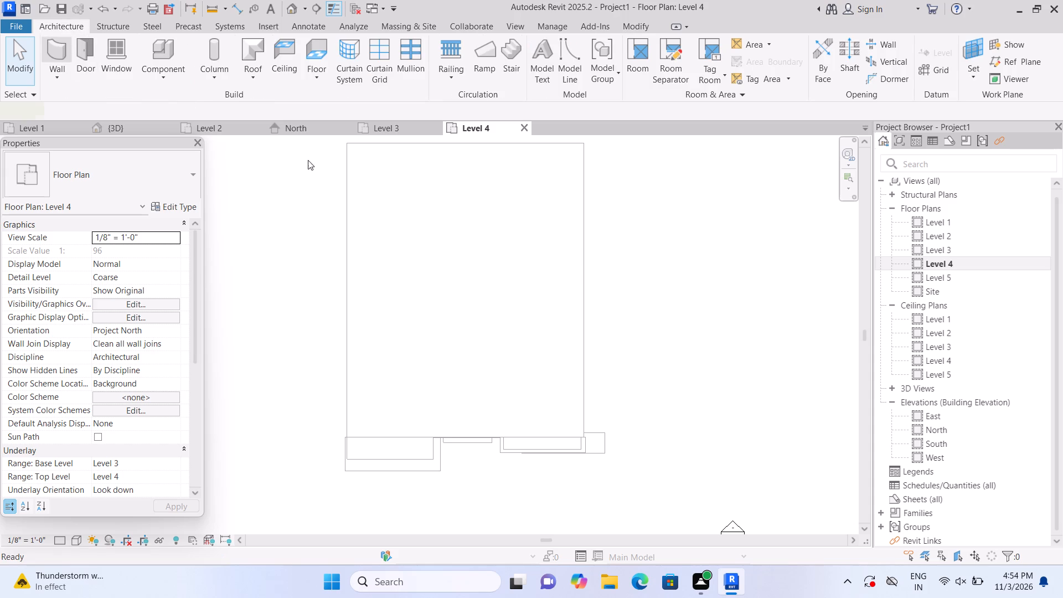
scroll(531, 420, up, 1)
middle_drag(505, 372, 476, 303)
scroll(526, 348, up, 1)
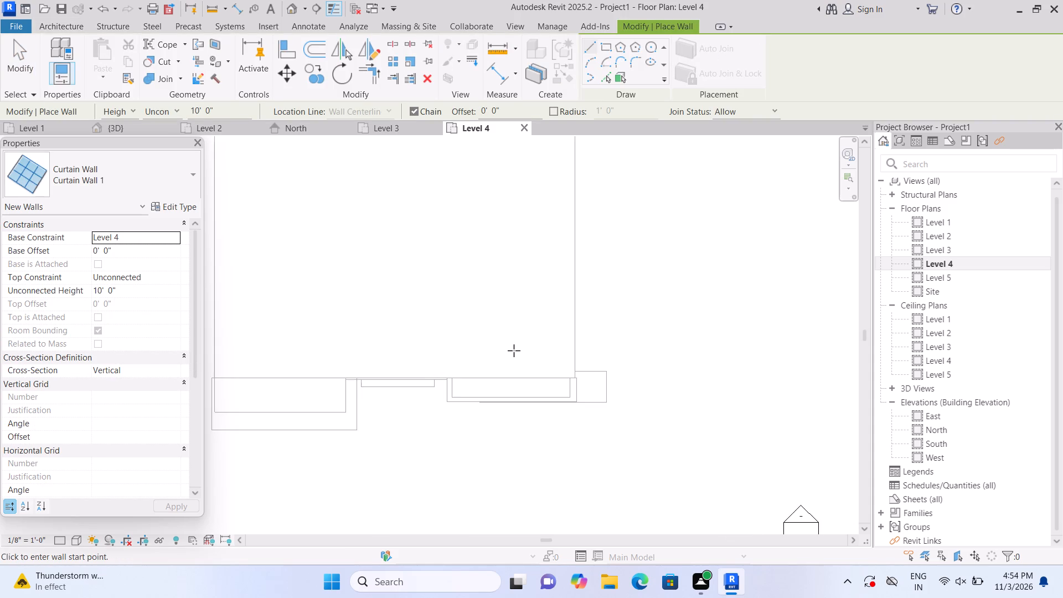
scroll(514, 350, up, 7)
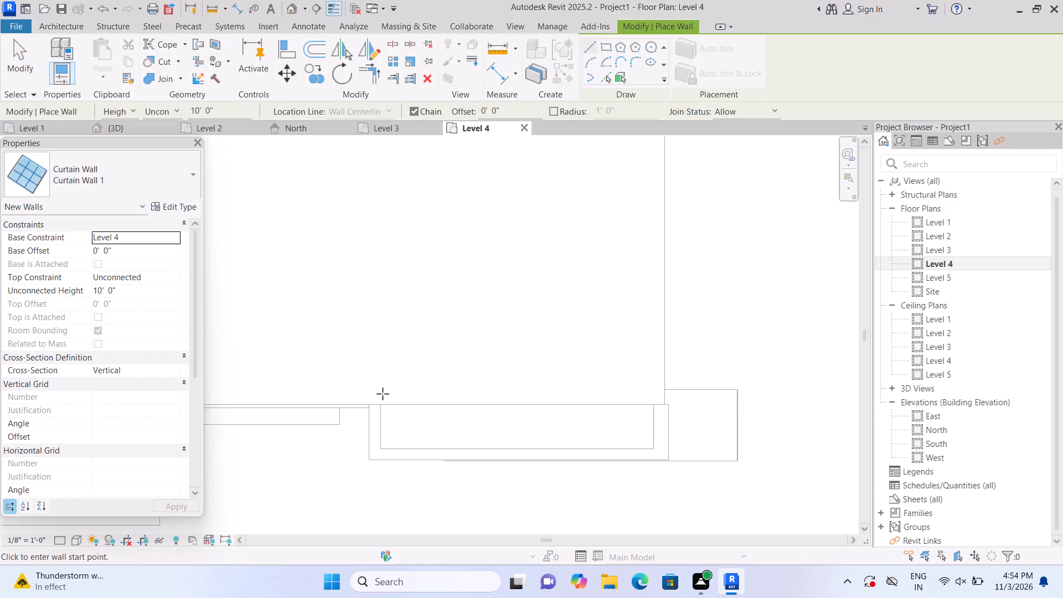
click(373, 400)
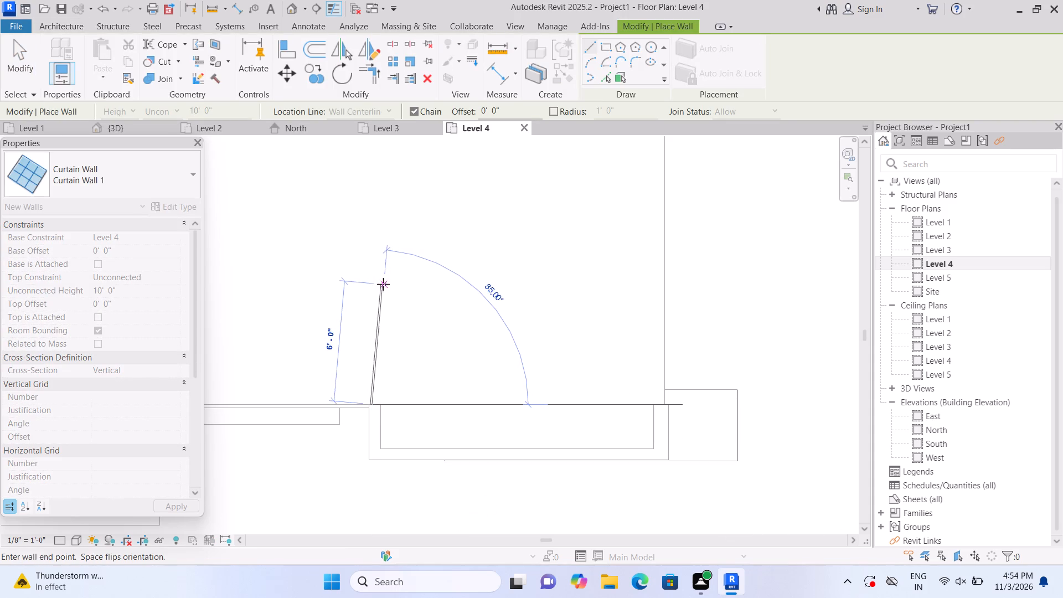
key(Escape)
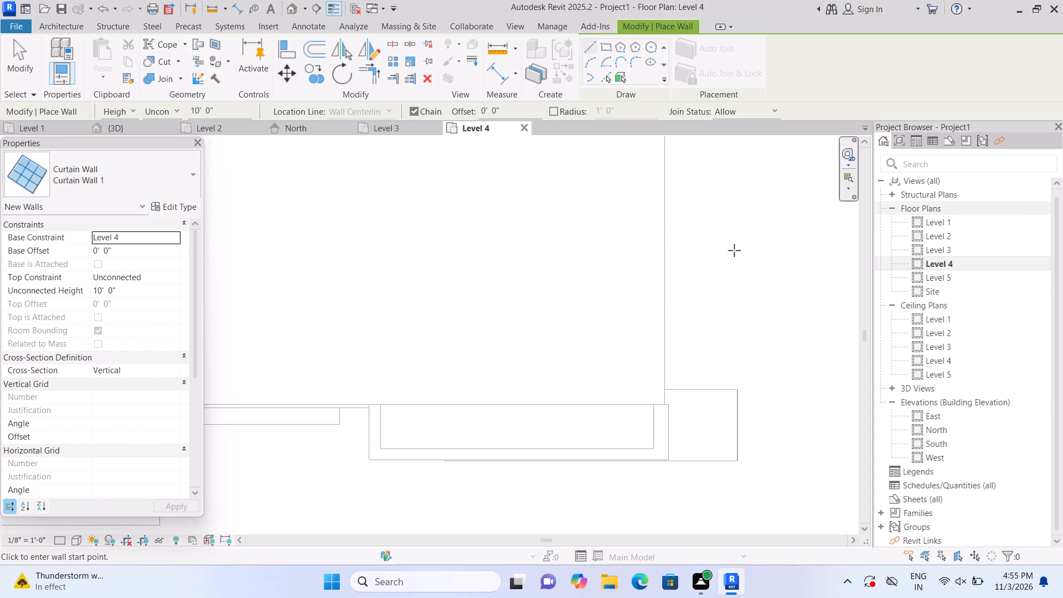
click(193, 173)
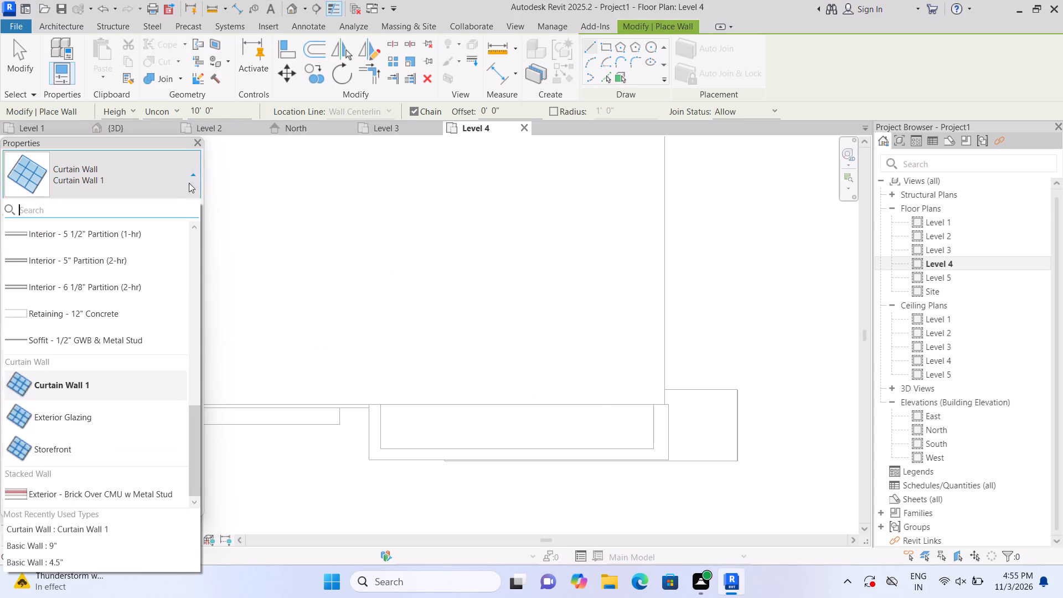
scroll(99, 307, up, 10)
click(101, 281)
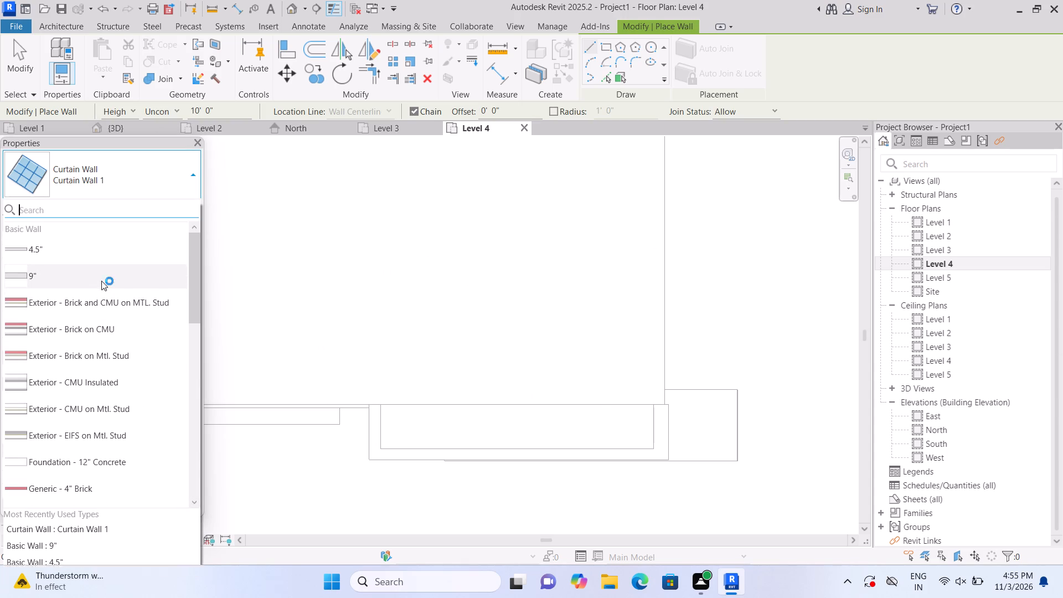
click(373, 393)
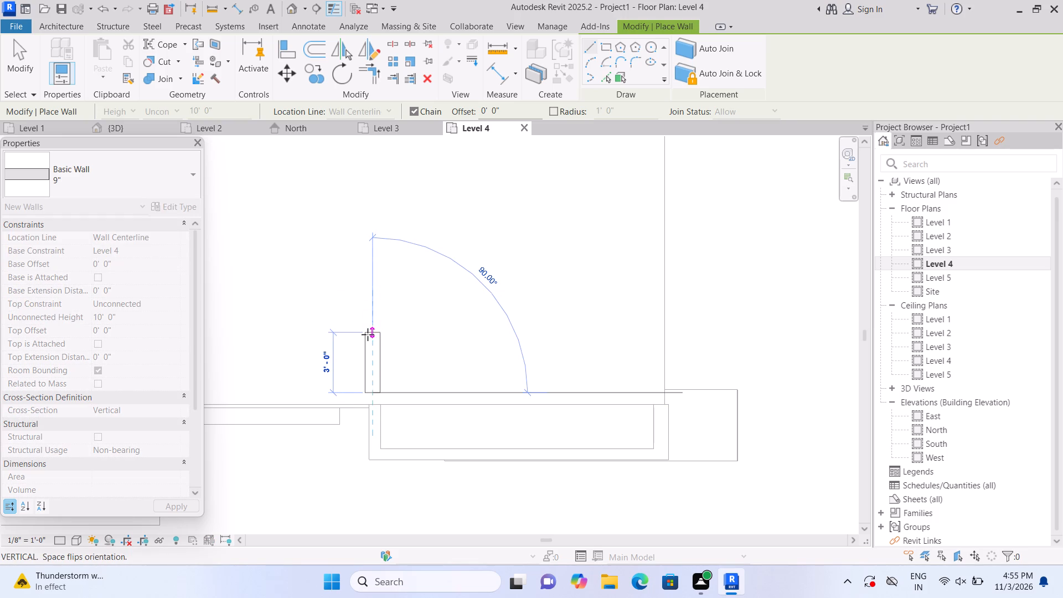
click(368, 334)
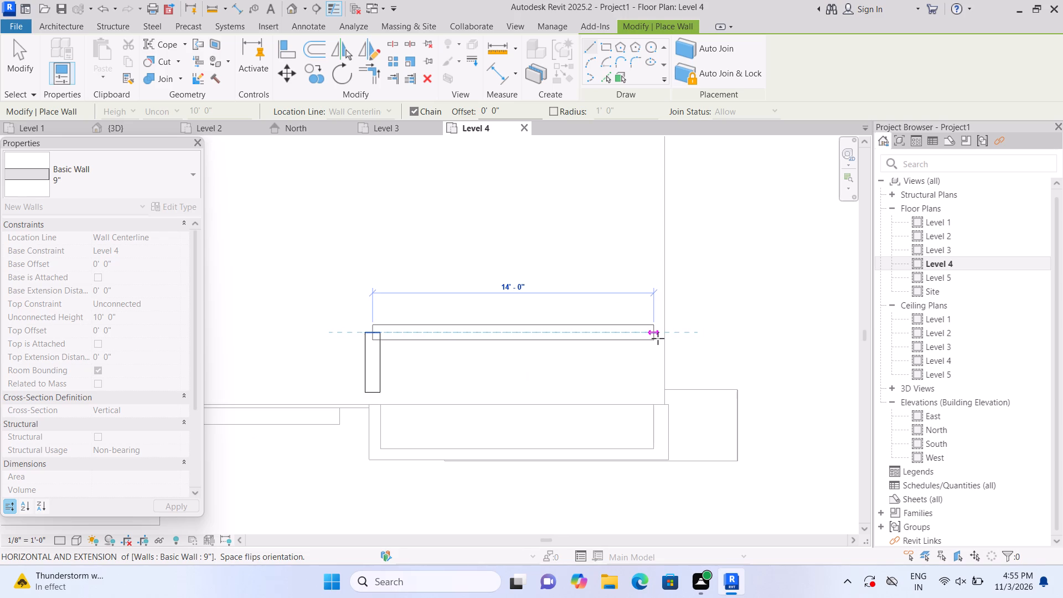
click(658, 338)
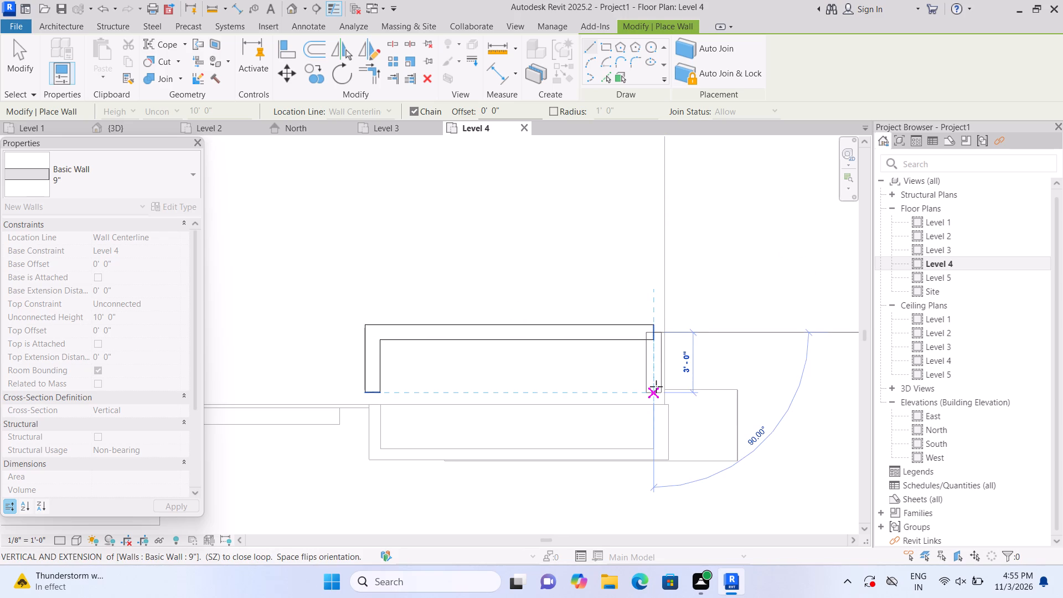
key(Escape)
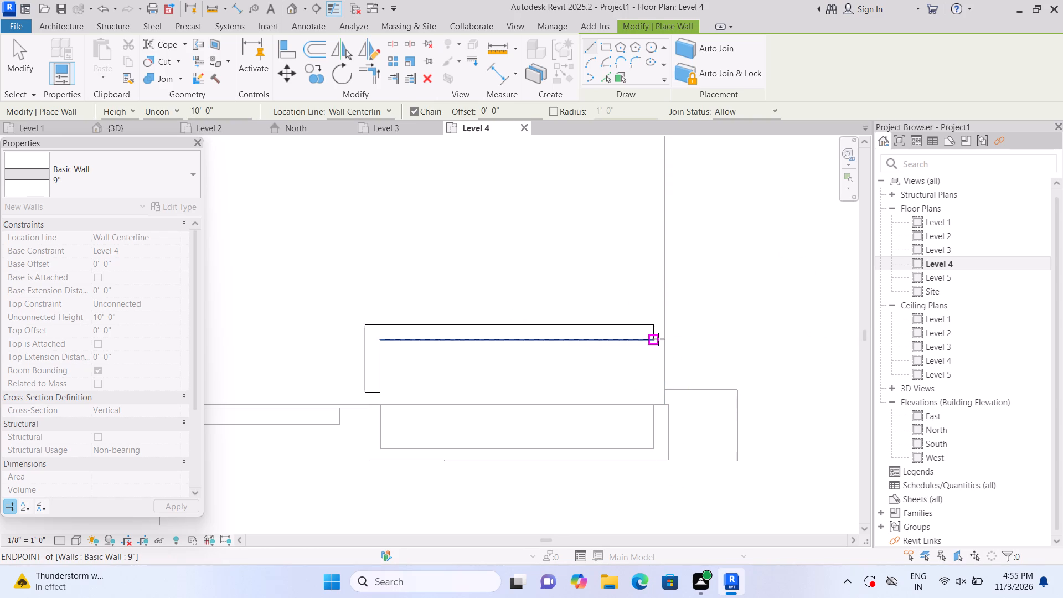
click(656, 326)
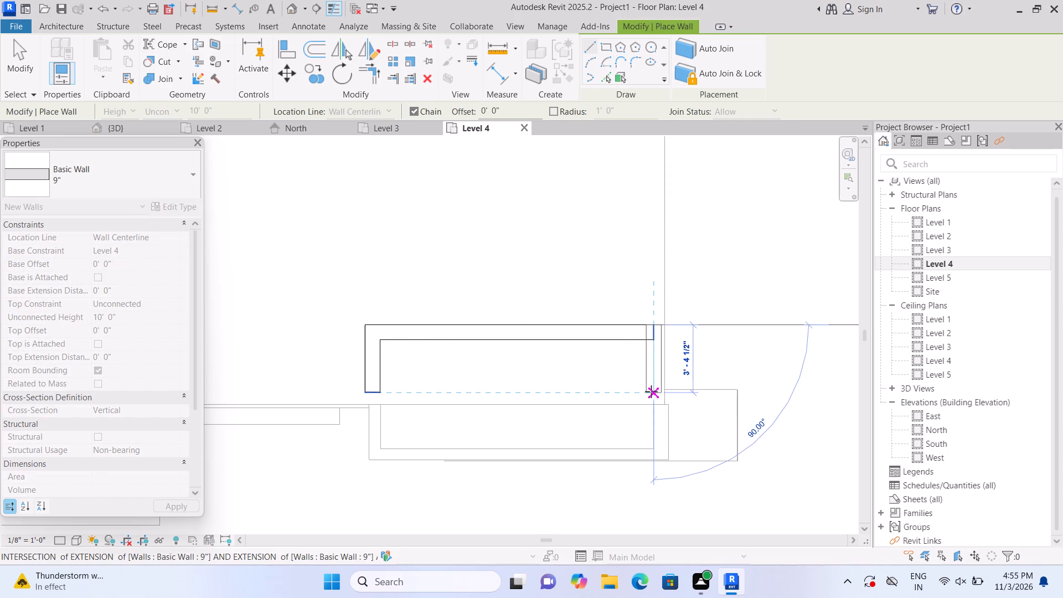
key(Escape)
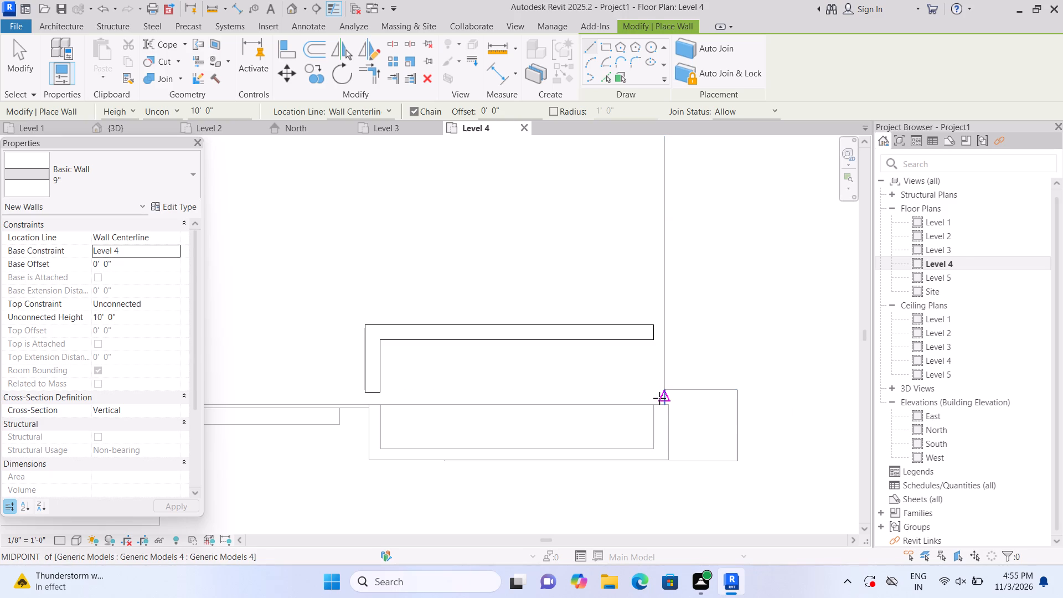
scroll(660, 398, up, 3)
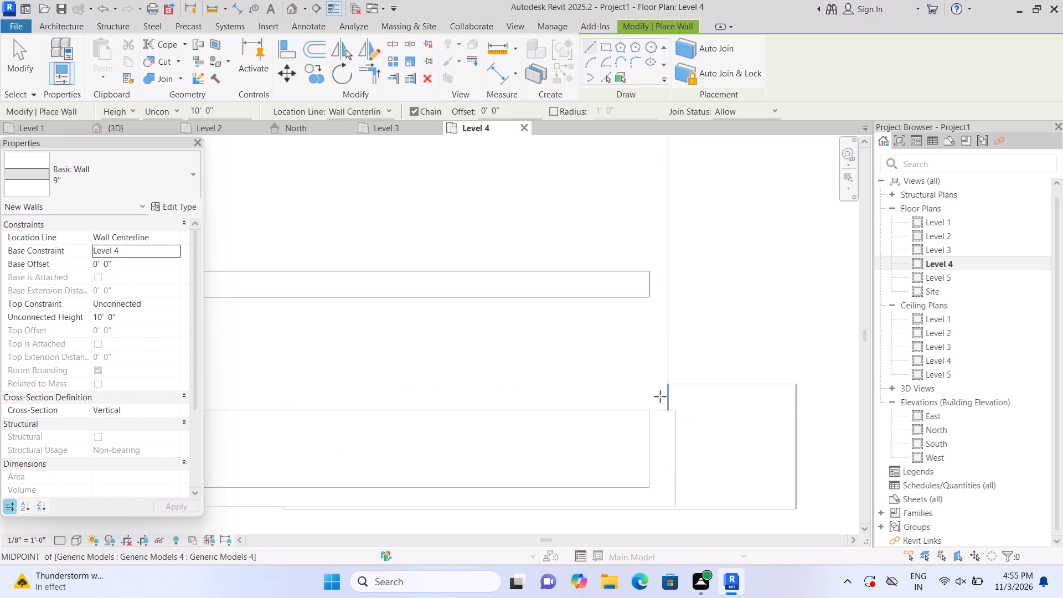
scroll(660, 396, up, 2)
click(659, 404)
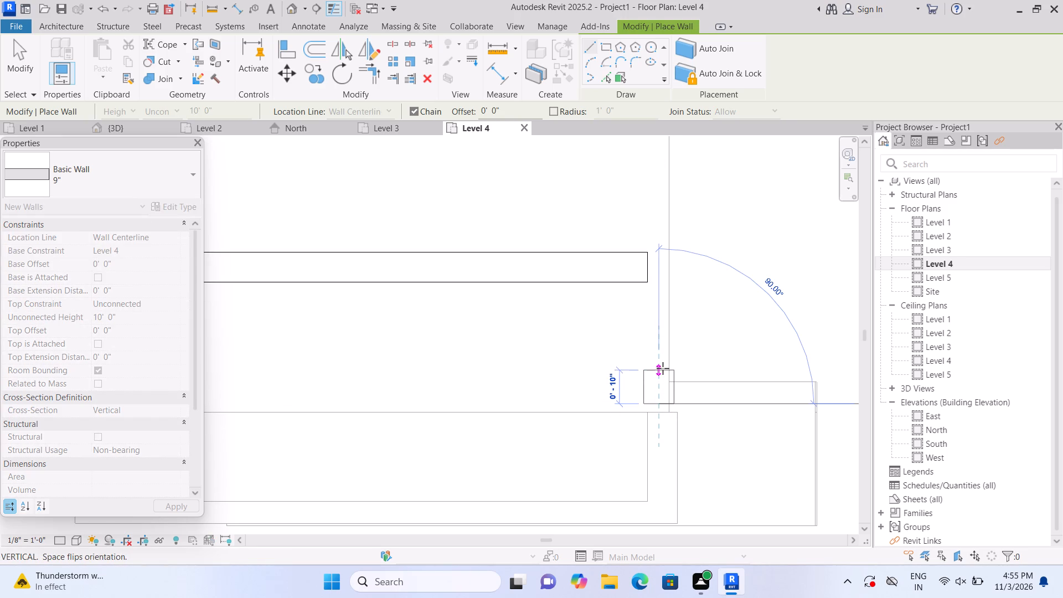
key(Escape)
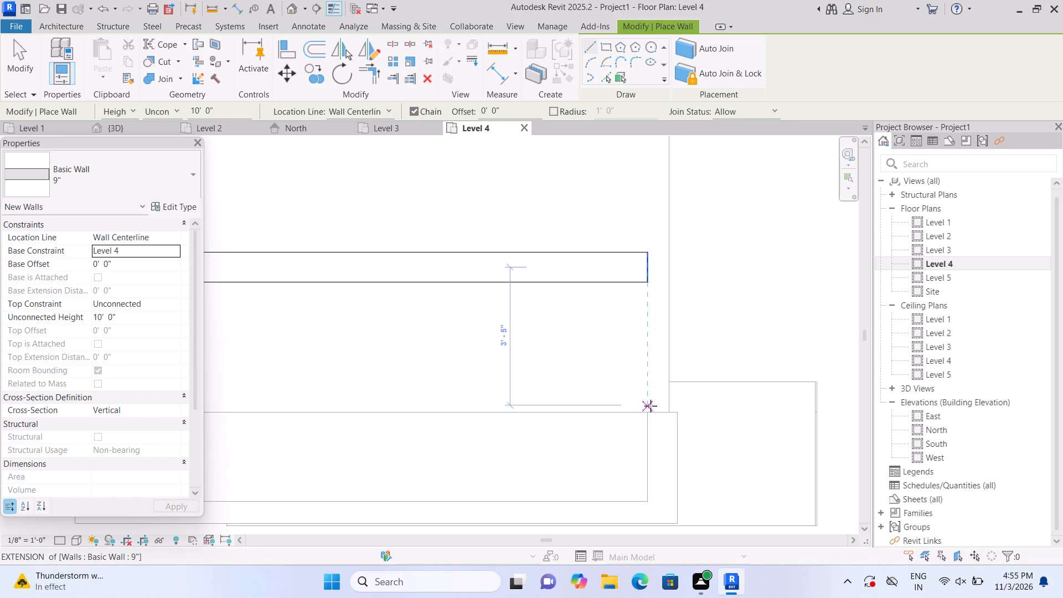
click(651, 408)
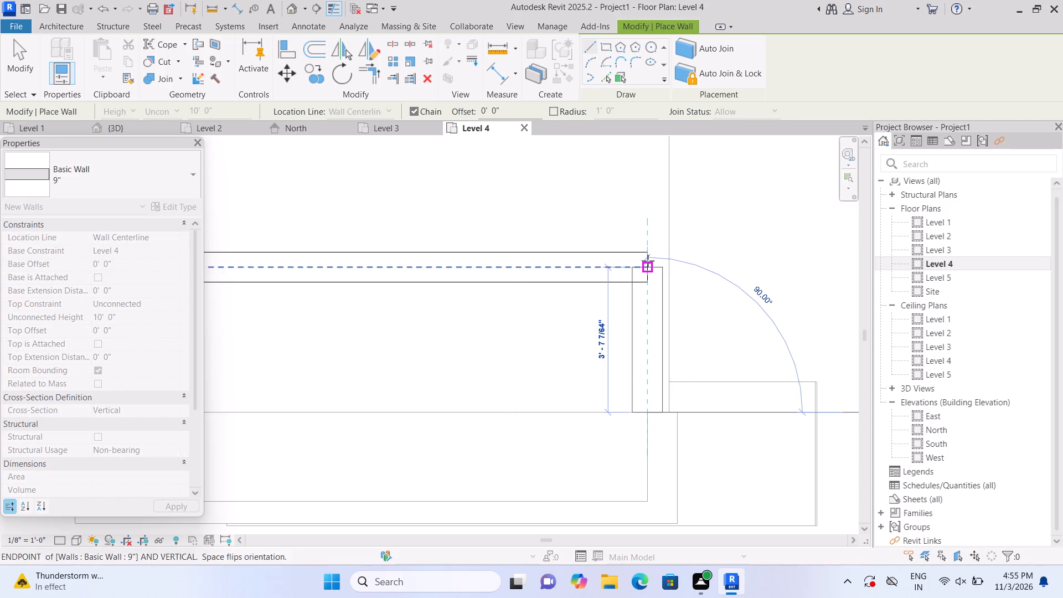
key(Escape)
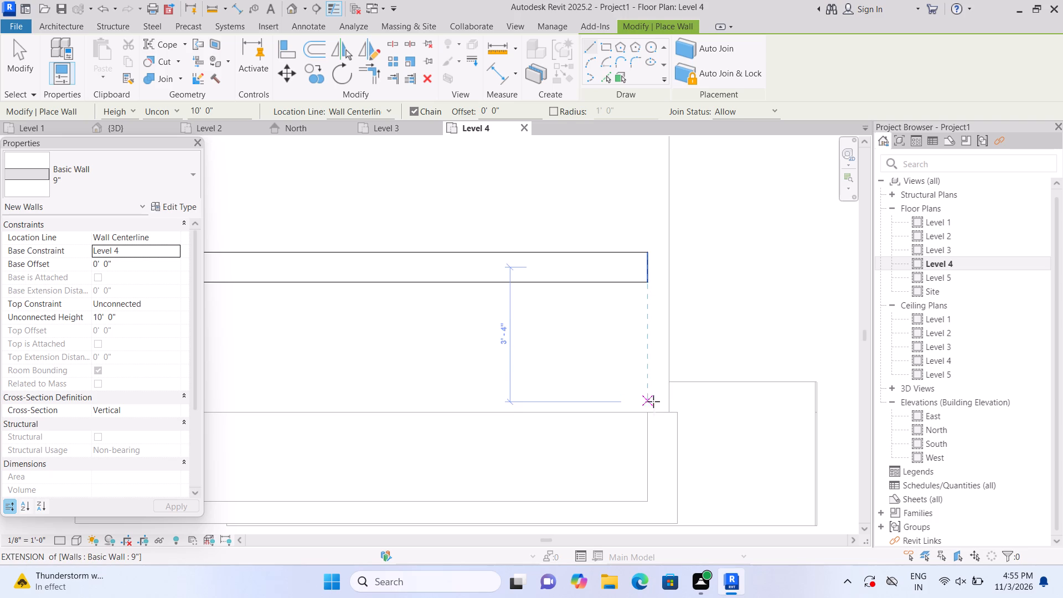
Draw a 9" side wall 3' 6" long from the free end of the 14' wall forward to the roof's front edge.
click(646, 265)
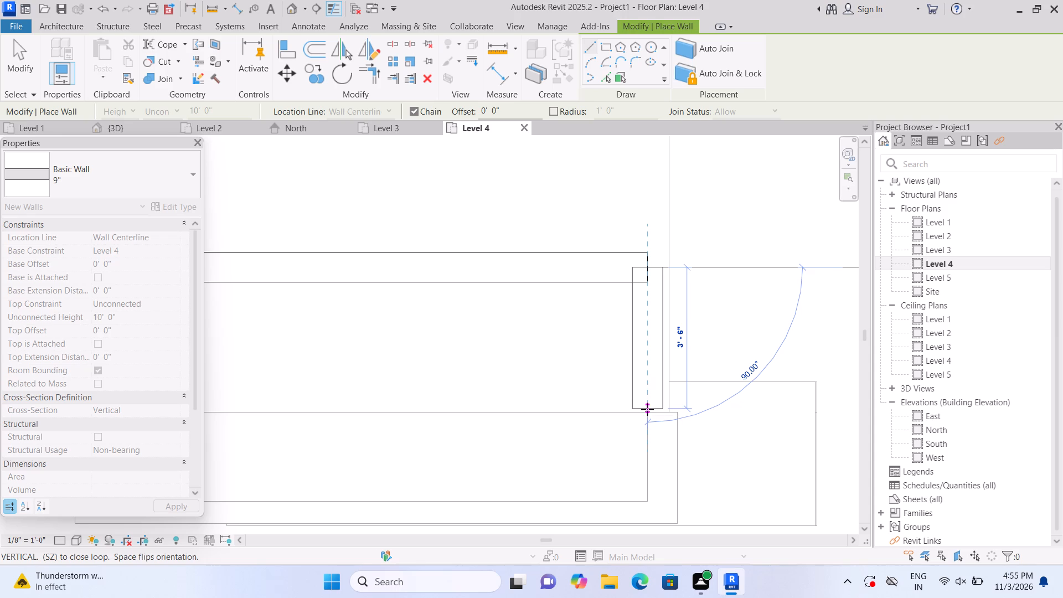
double_click(649, 411)
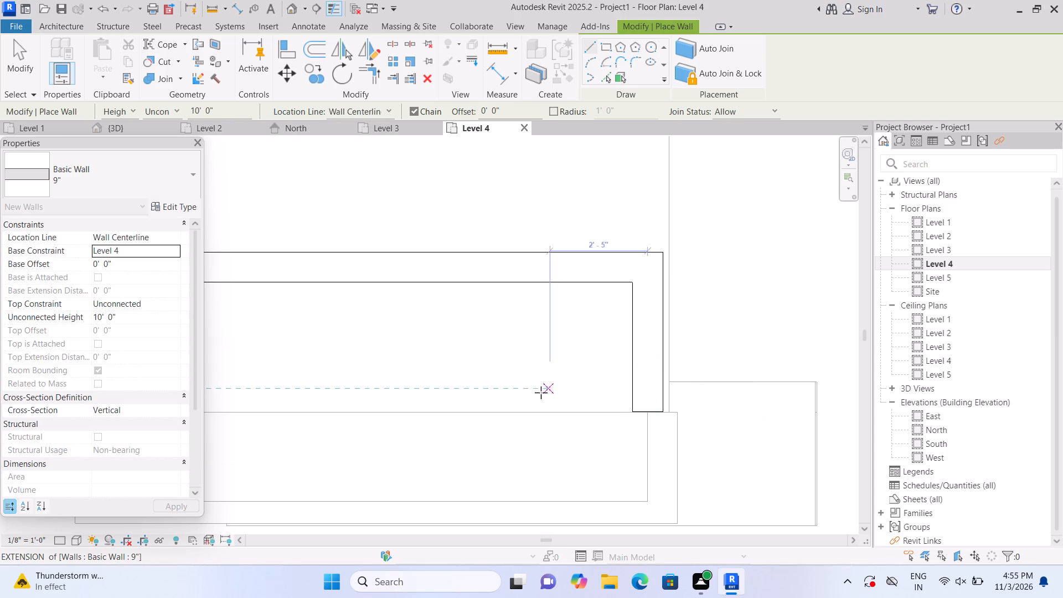
middle_drag(549, 334, 650, 272)
scroll(641, 279, down, 4)
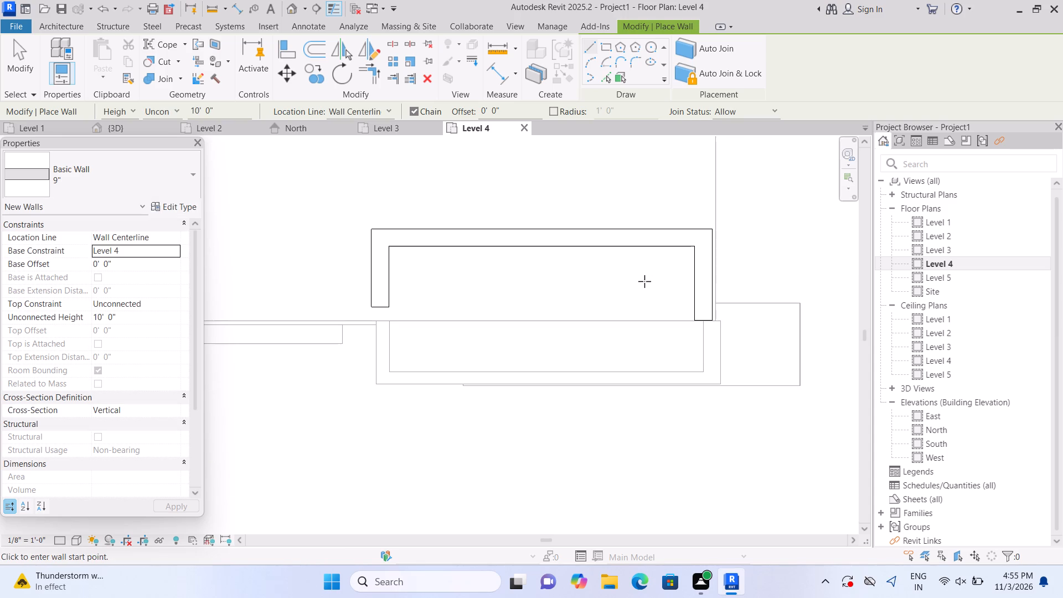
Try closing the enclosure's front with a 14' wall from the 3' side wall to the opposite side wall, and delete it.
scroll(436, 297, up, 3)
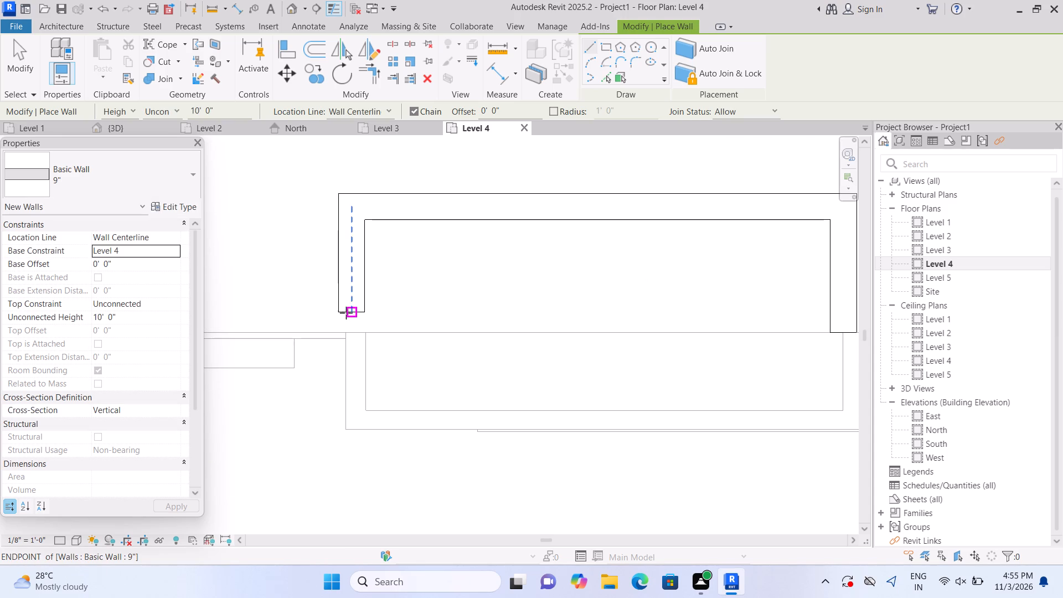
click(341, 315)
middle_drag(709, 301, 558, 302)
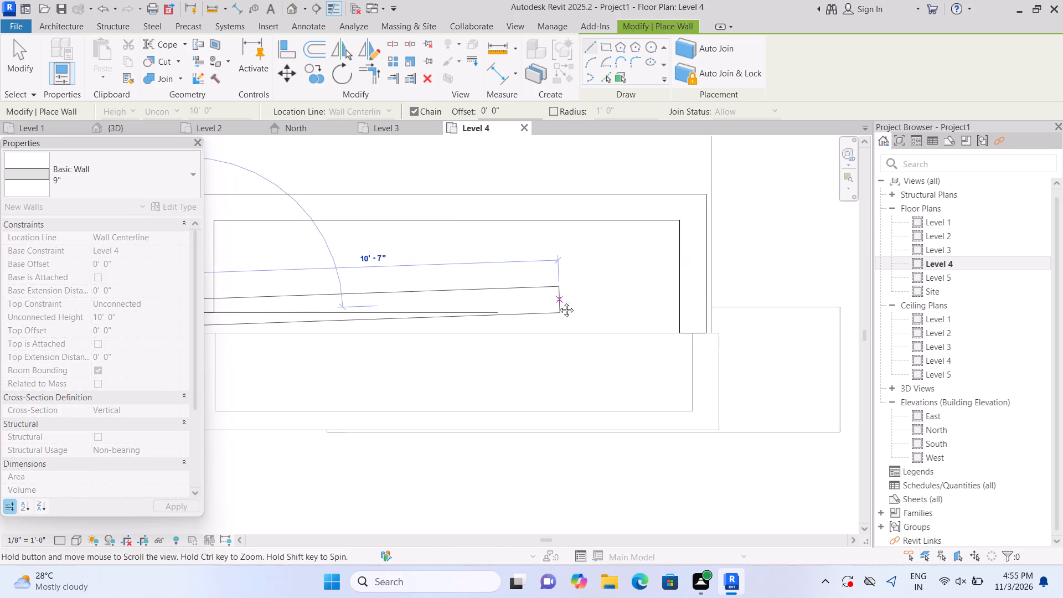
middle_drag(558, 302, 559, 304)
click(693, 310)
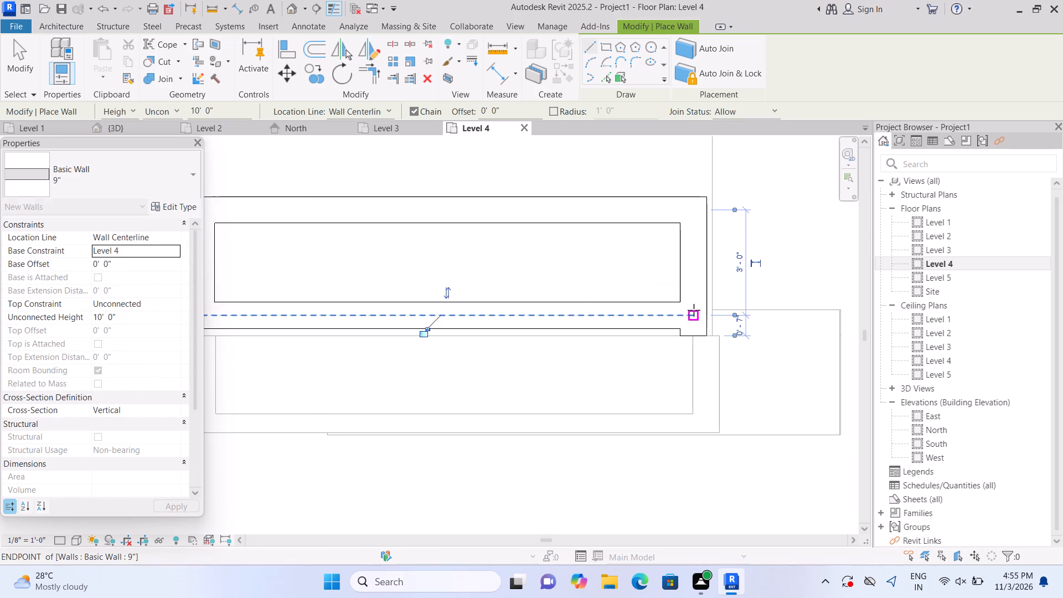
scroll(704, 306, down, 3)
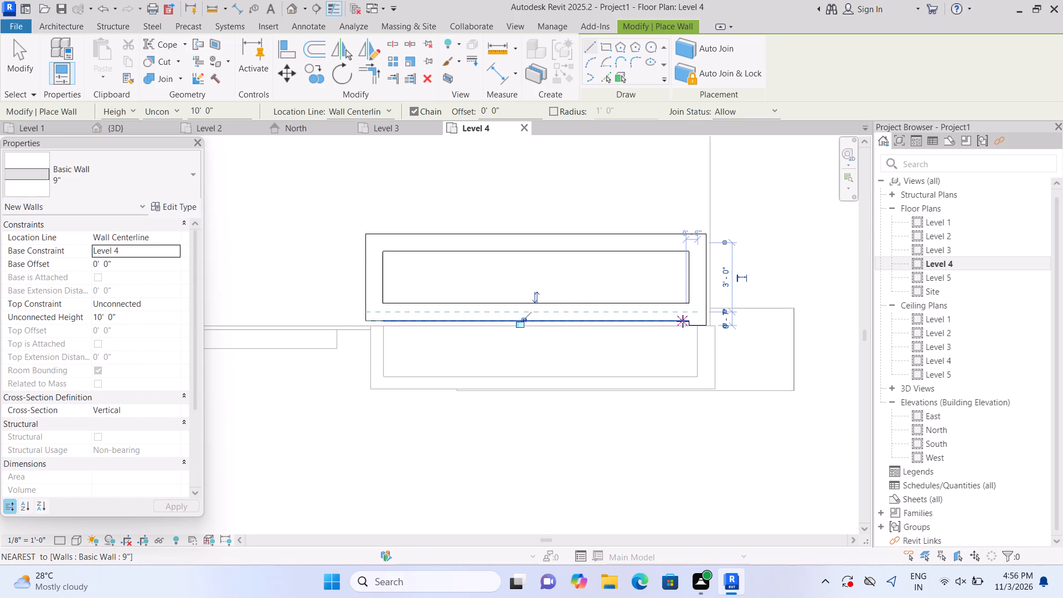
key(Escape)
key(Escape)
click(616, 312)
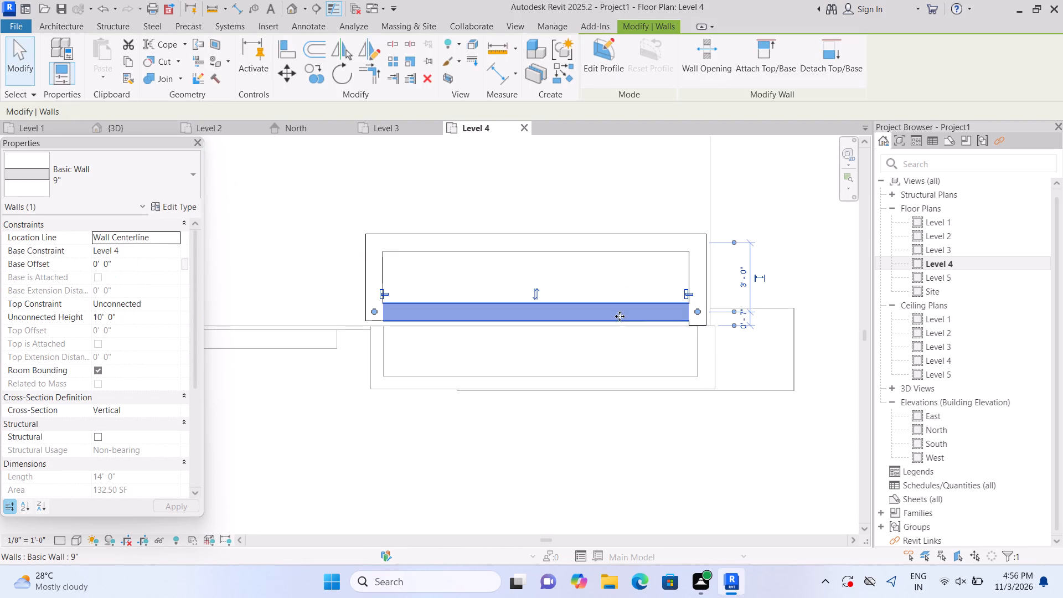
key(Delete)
Delete the 3' side wall of the enclosure.
click(365, 297)
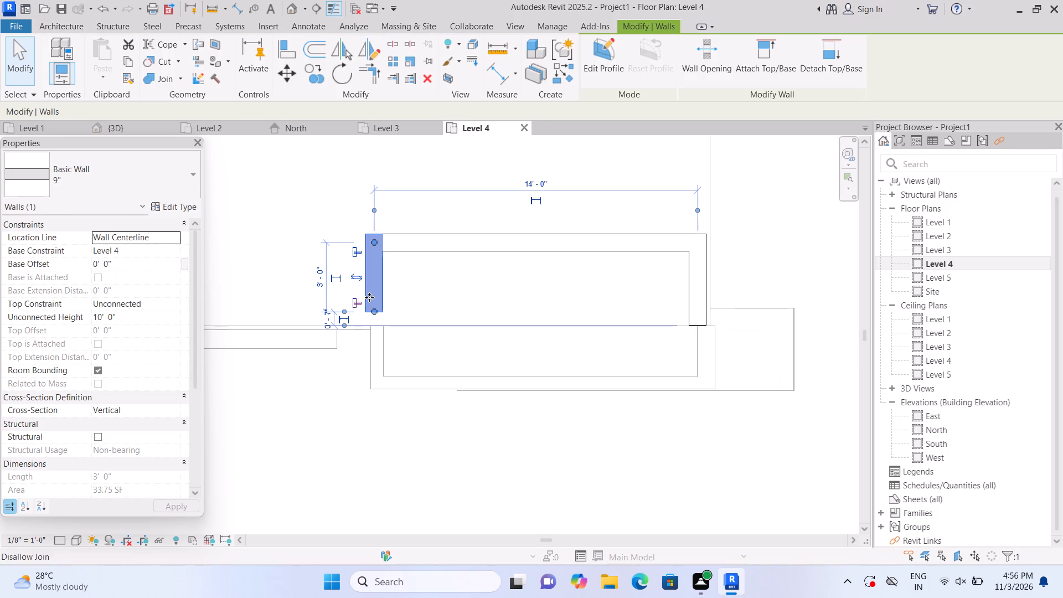
key(Delete)
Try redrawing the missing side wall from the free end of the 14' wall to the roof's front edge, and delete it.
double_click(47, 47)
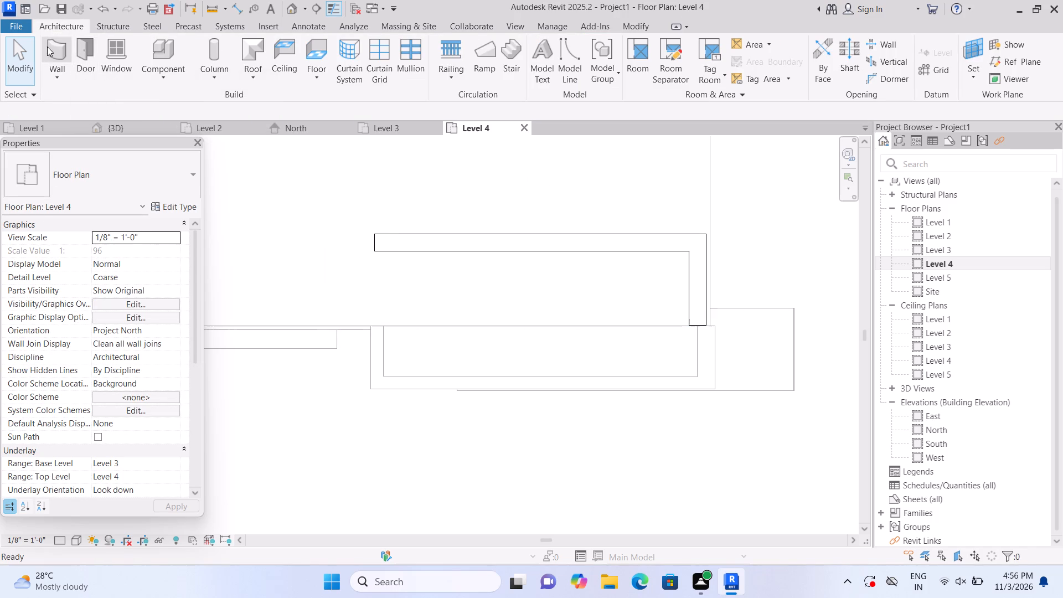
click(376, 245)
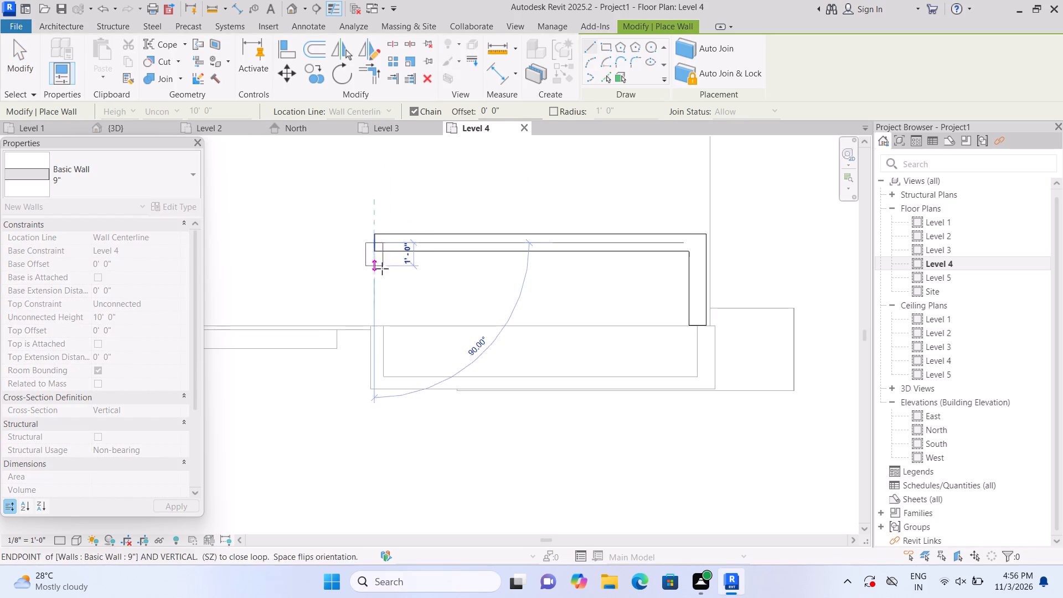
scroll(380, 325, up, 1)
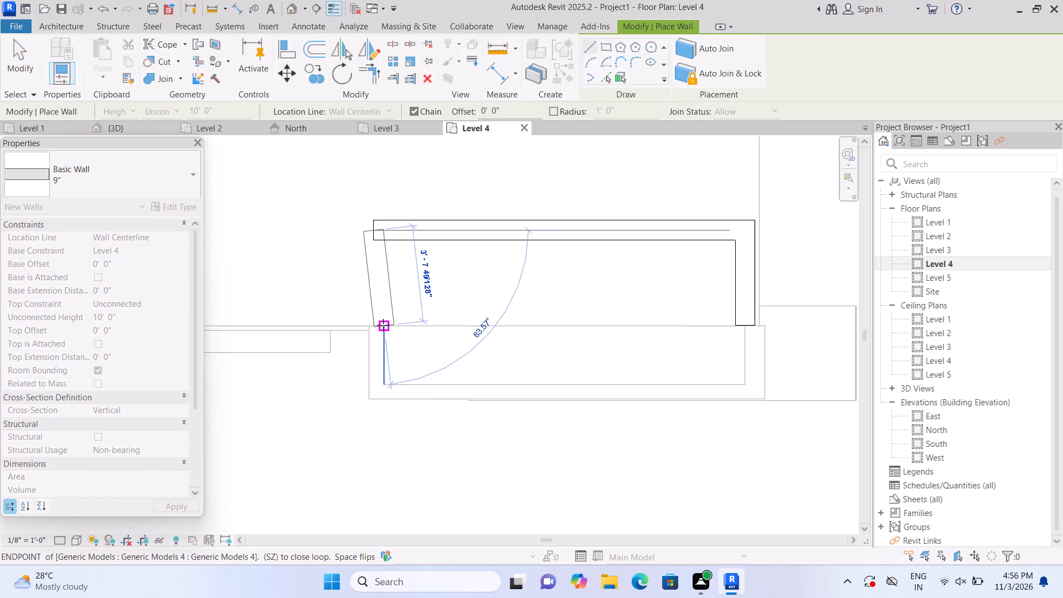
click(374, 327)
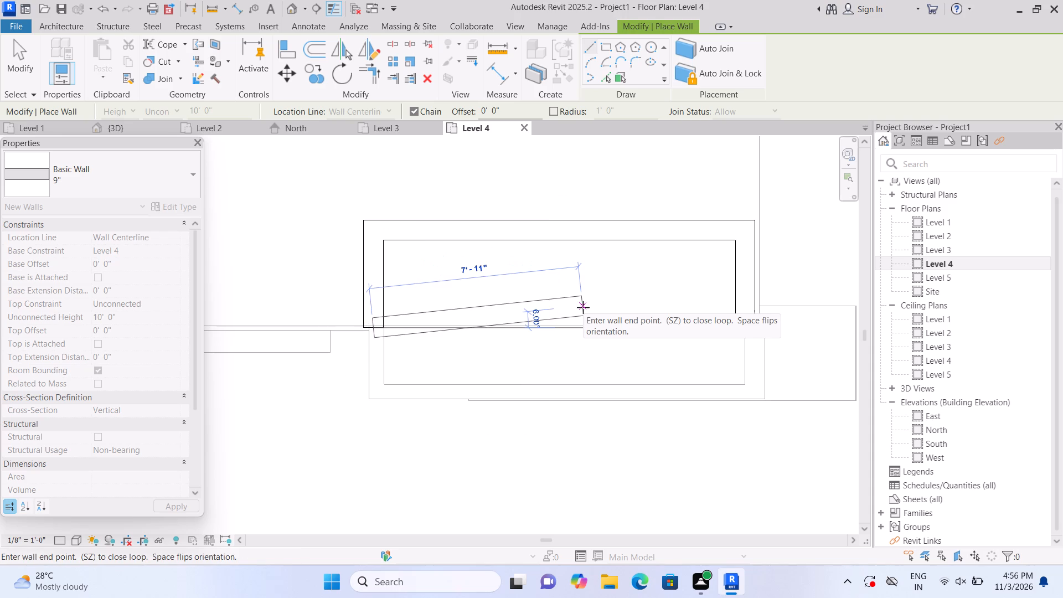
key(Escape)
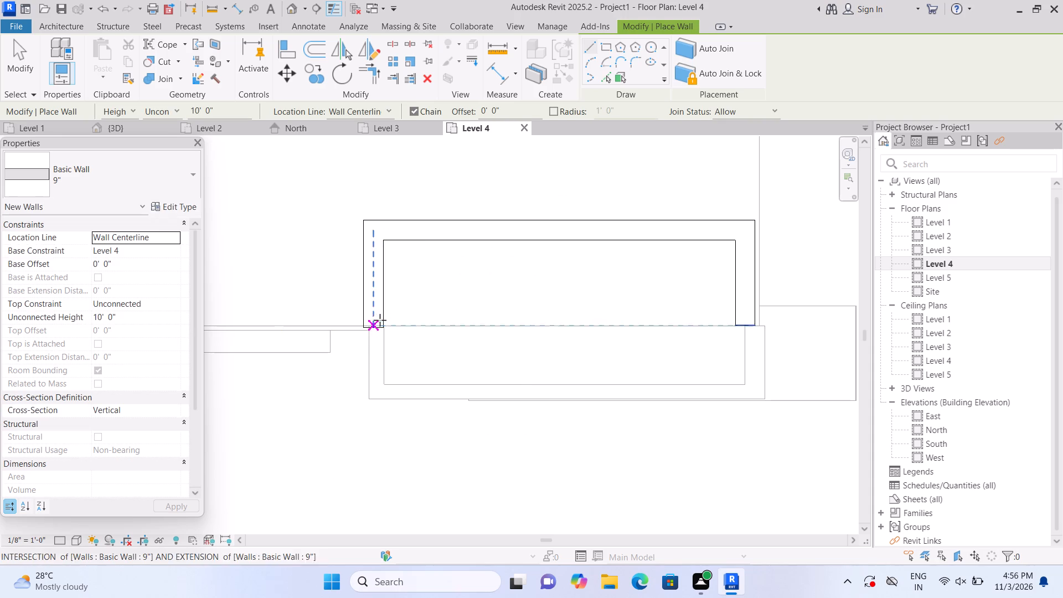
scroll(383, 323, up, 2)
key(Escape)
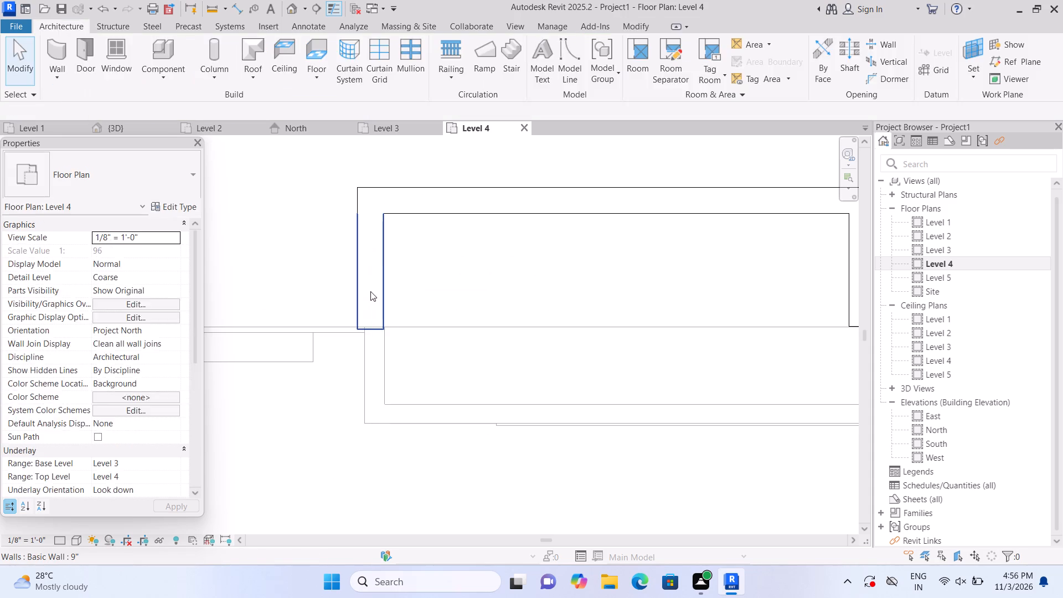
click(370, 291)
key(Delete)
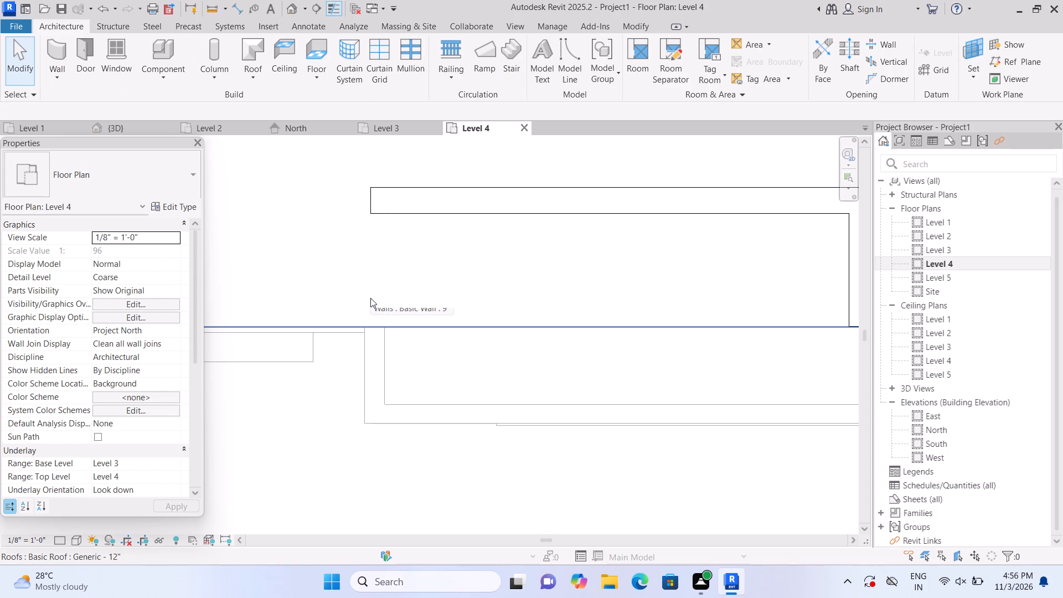
Draw a 3' 6" side wall forward from the 14' wall, aligned with the inner edge line of the front block.
double_click(43, 54)
click(386, 200)
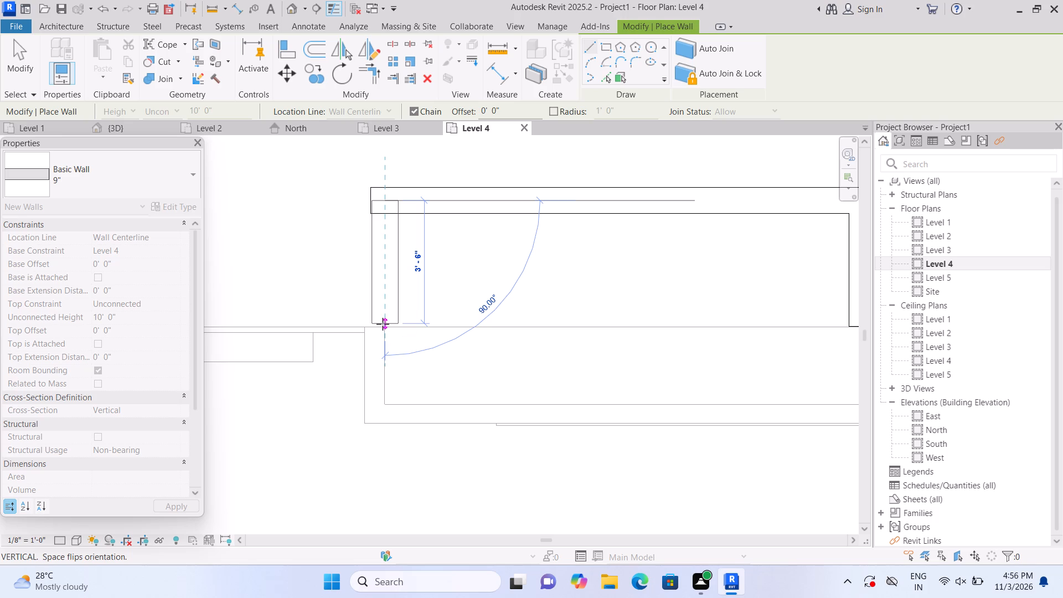
click(383, 324)
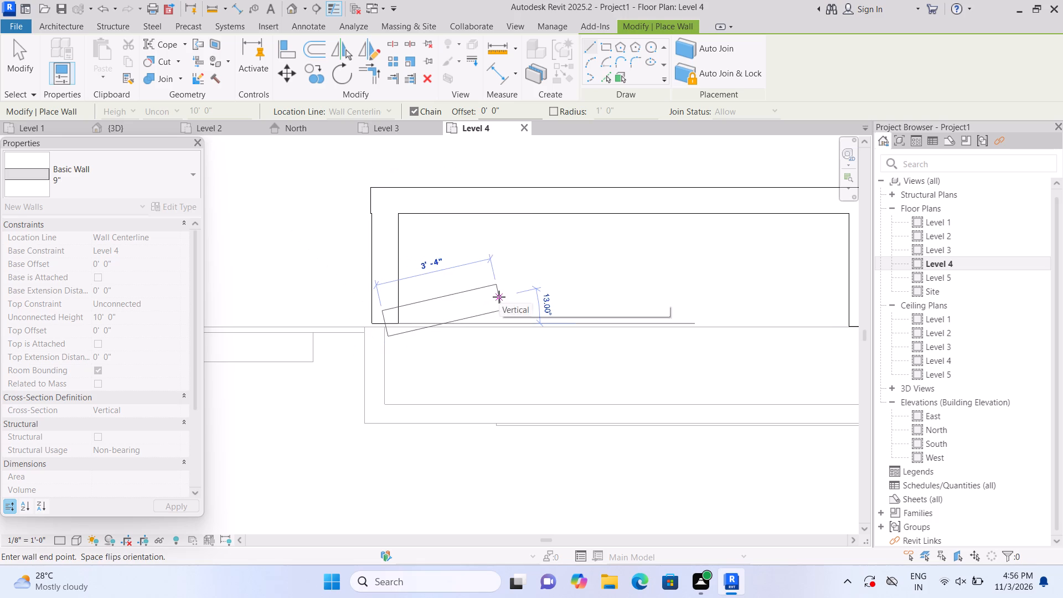
key(Escape)
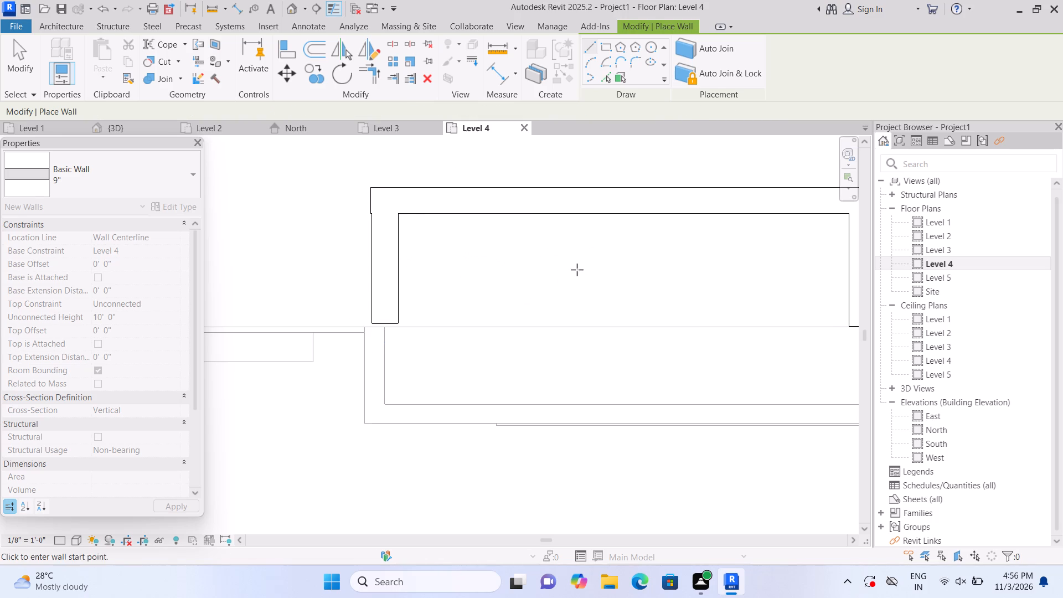
key(Escape)
Delete the 14' rear wall that connects the two side walls.
click(567, 205)
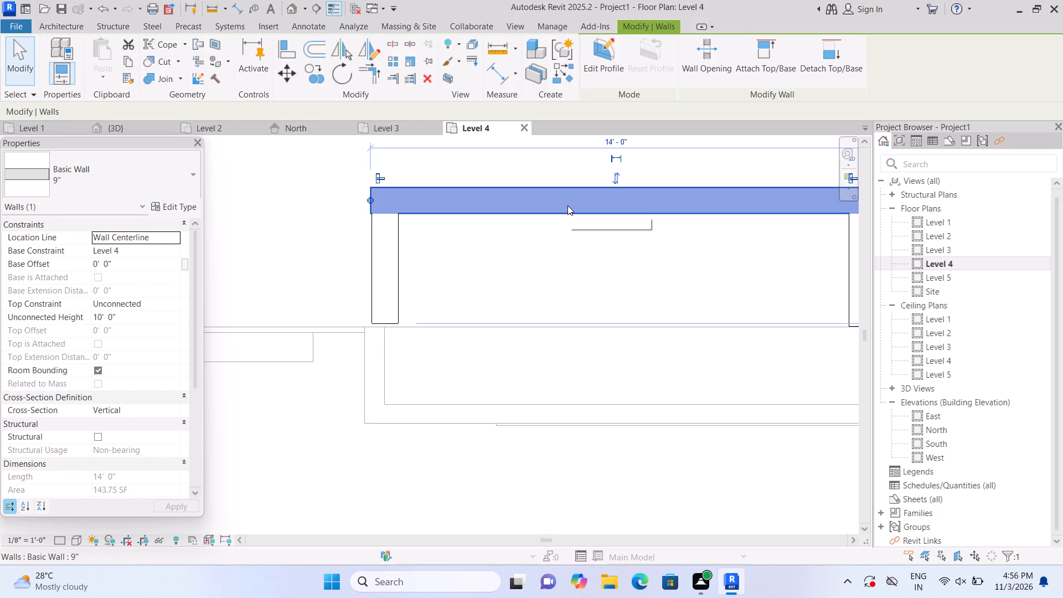
key(Delete)
Draw a 13' 7" rear wall in the 9" type between the back ends of the two side walls.
middle_drag(581, 218, 470, 240)
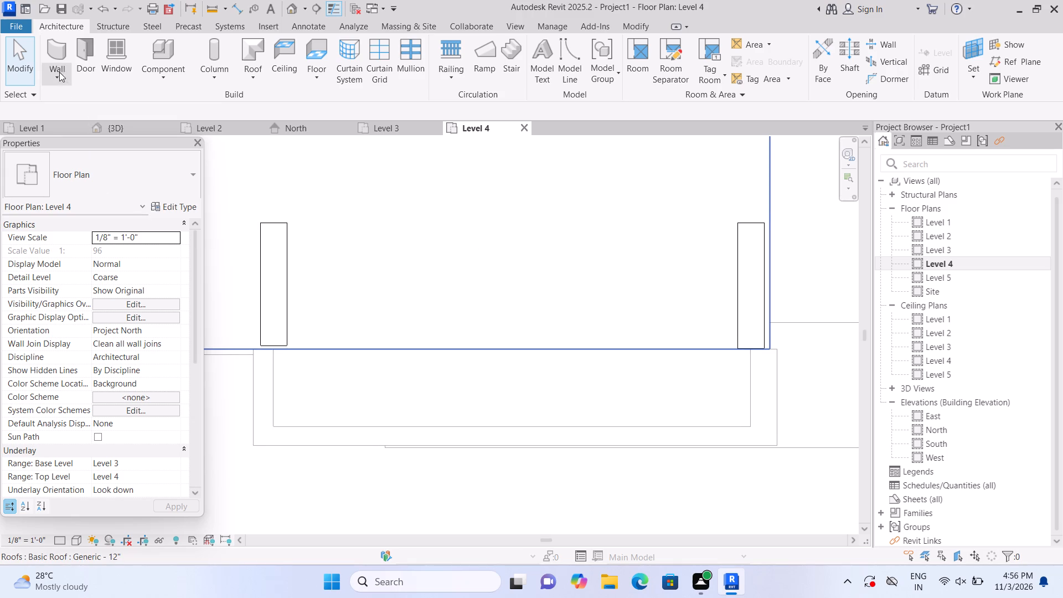
click(61, 46)
click(278, 218)
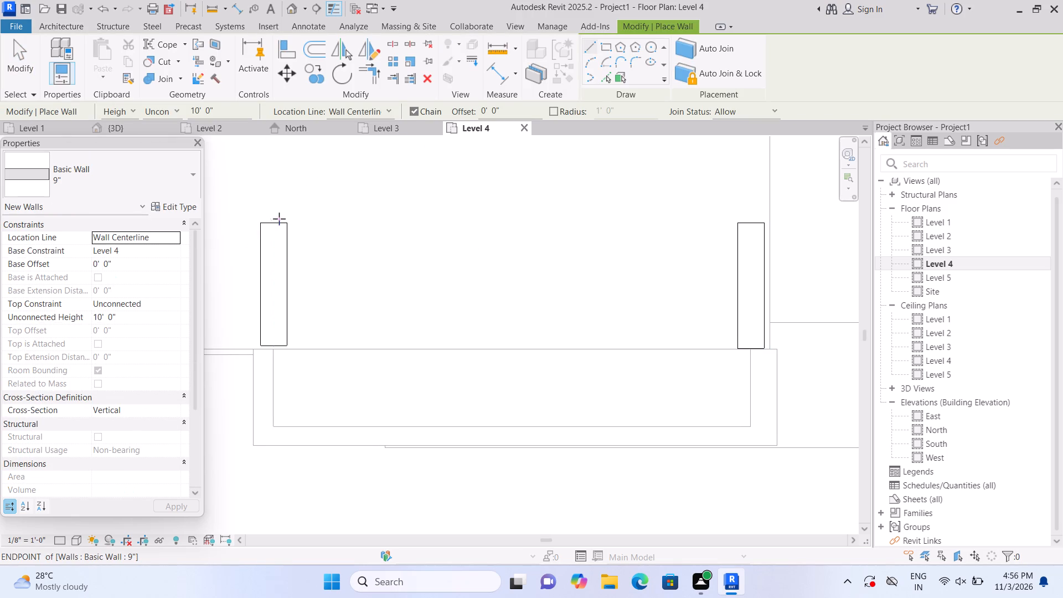
double_click(755, 226)
key(Escape)
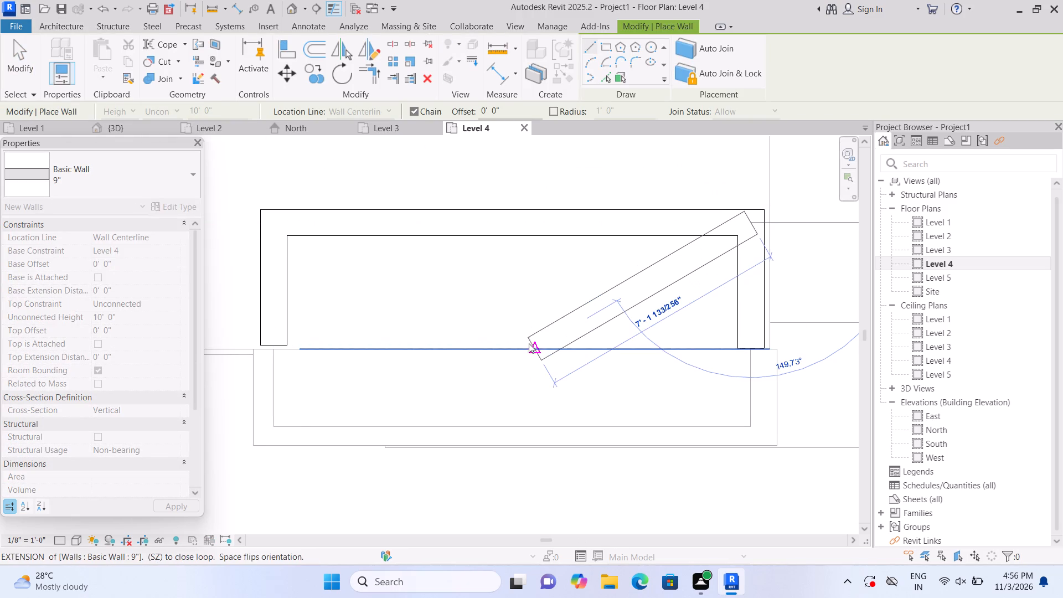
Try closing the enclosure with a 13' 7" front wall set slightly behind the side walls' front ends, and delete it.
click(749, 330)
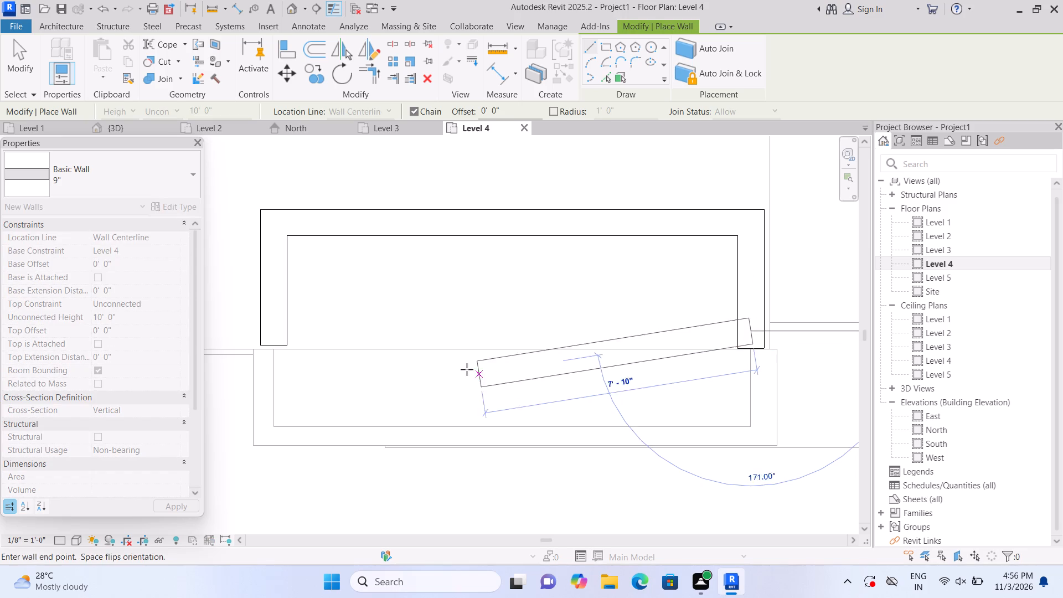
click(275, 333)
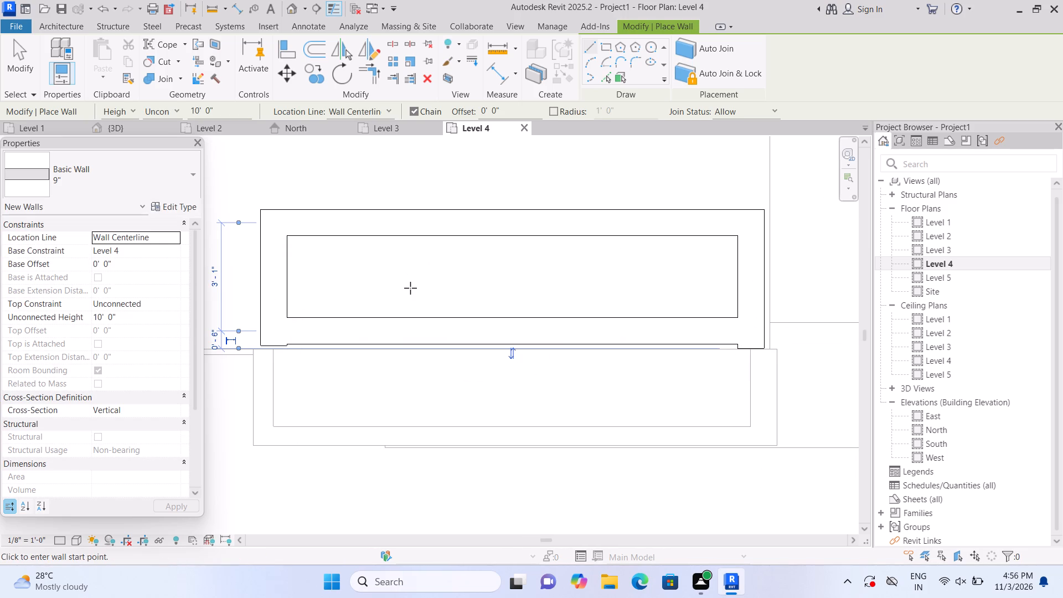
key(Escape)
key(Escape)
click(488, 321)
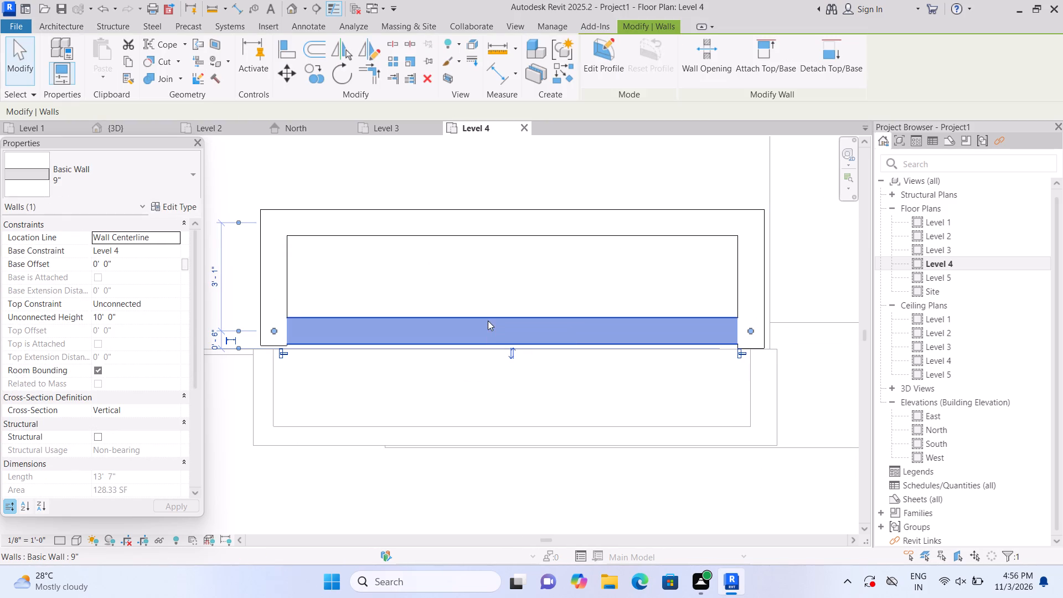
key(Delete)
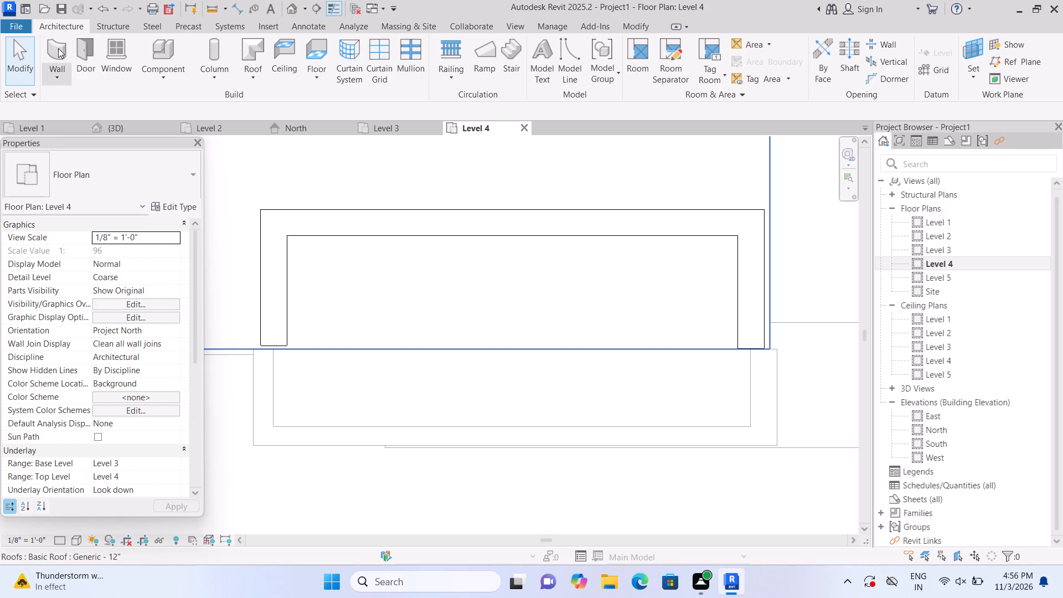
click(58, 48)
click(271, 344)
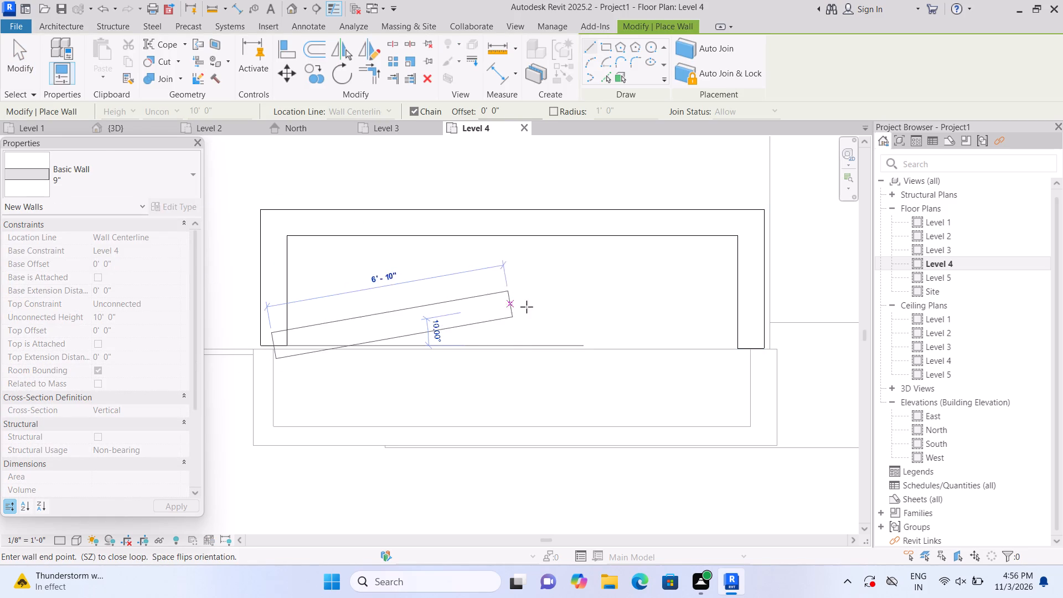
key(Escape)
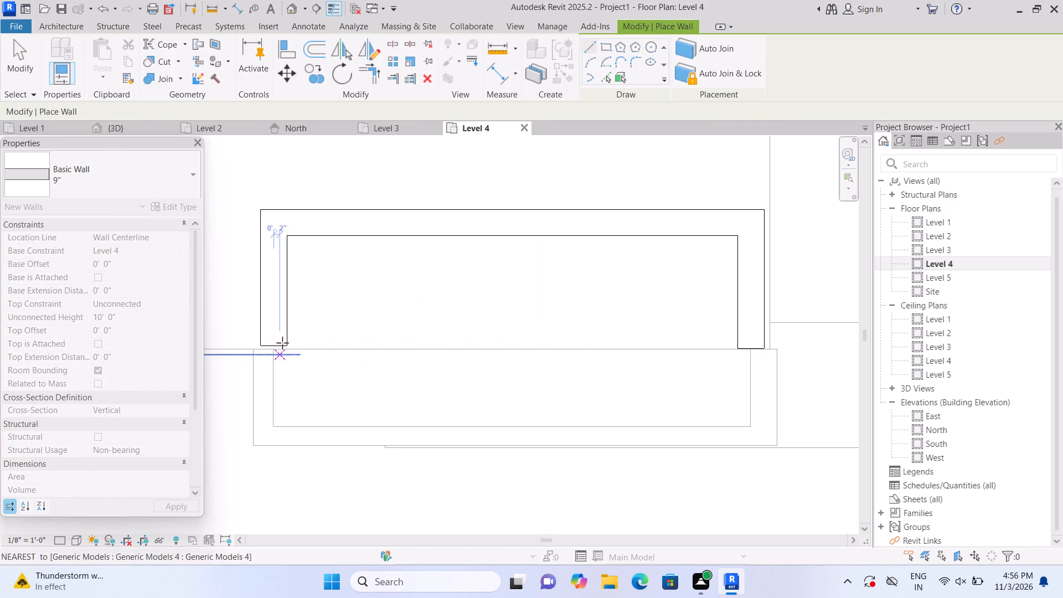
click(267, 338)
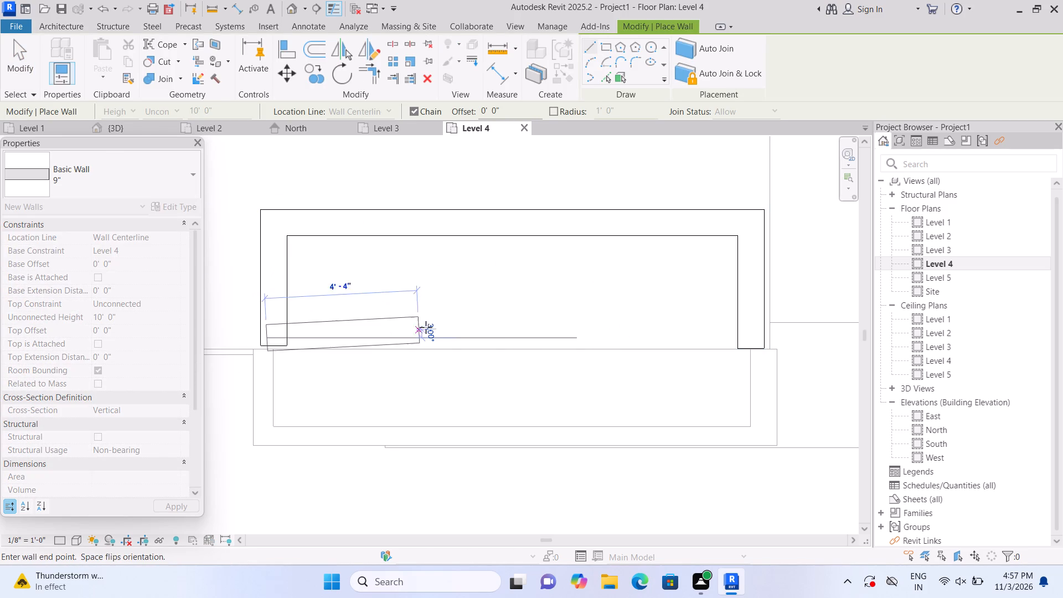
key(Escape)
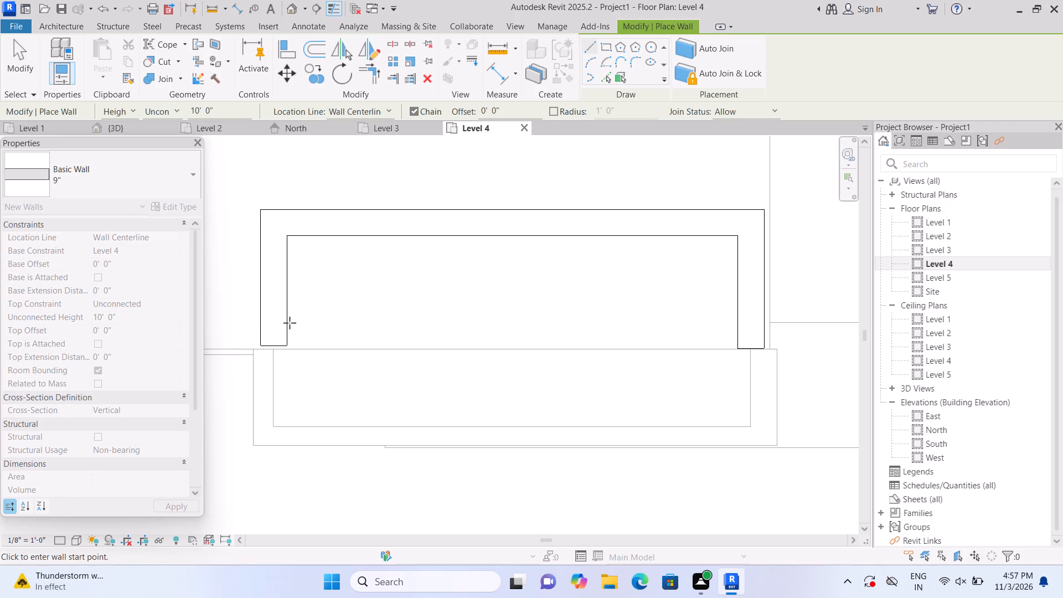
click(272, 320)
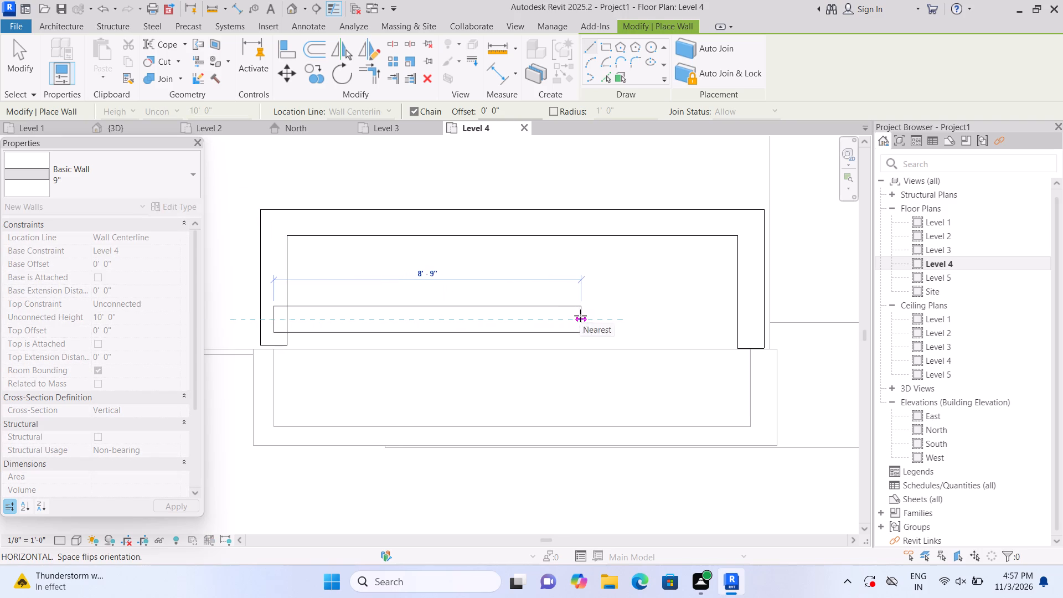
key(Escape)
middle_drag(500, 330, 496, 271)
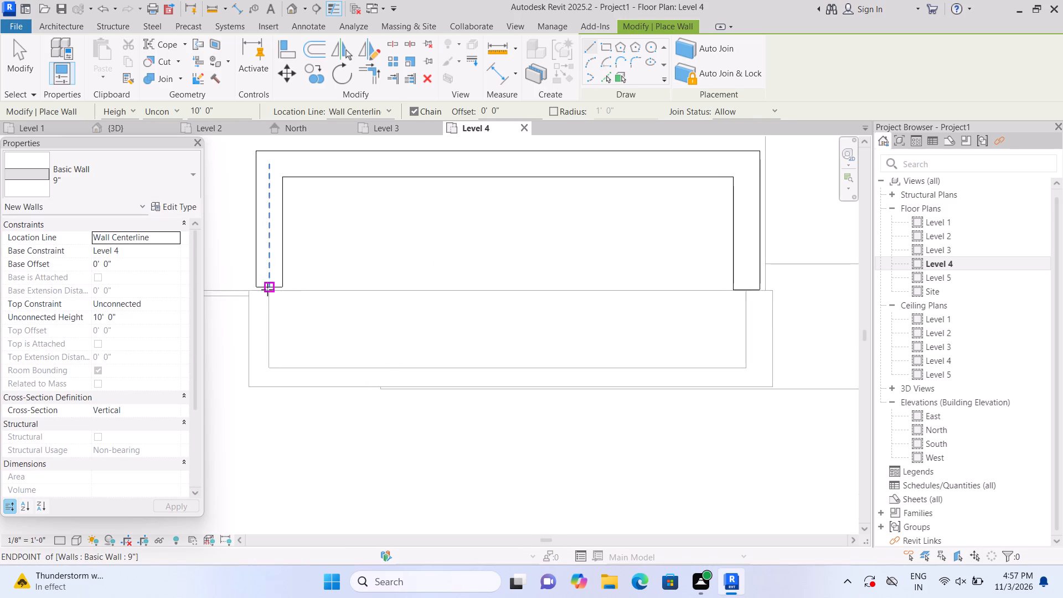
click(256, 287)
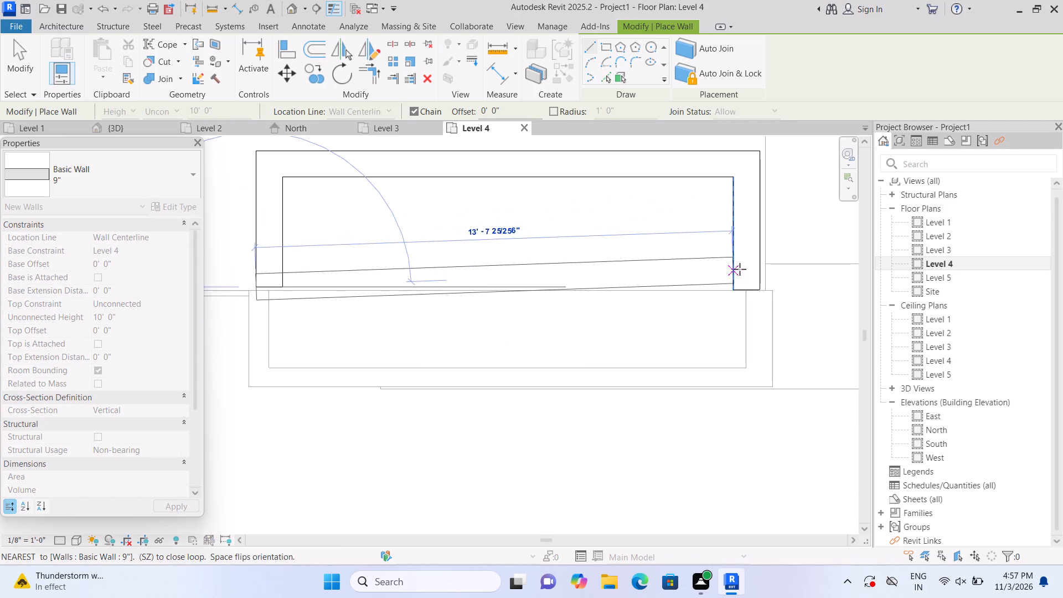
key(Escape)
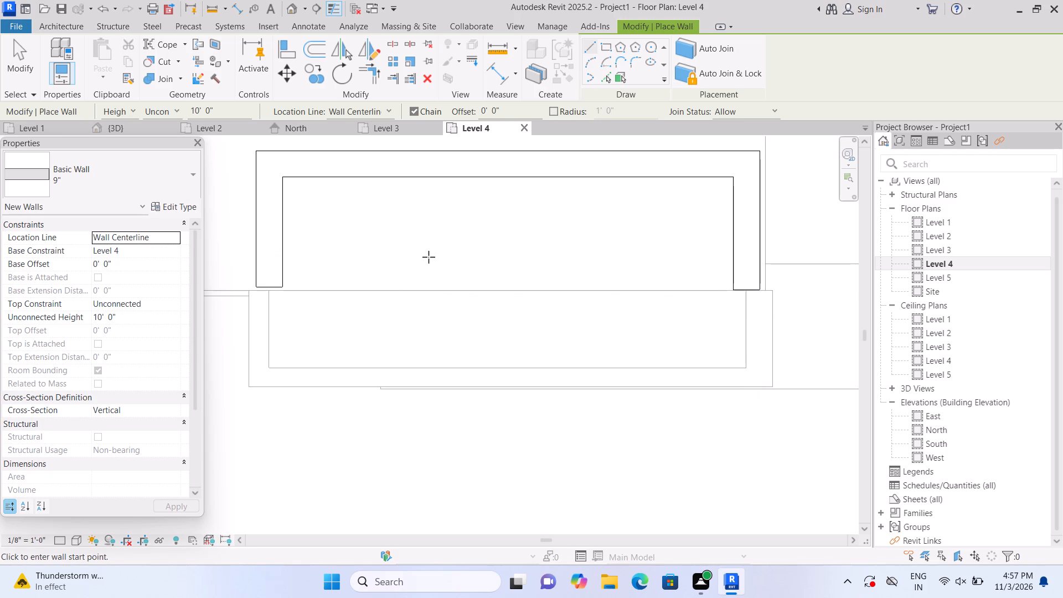
Delete the two 9" side walls that run forward from the rear wall on Level 4.
key(Escape)
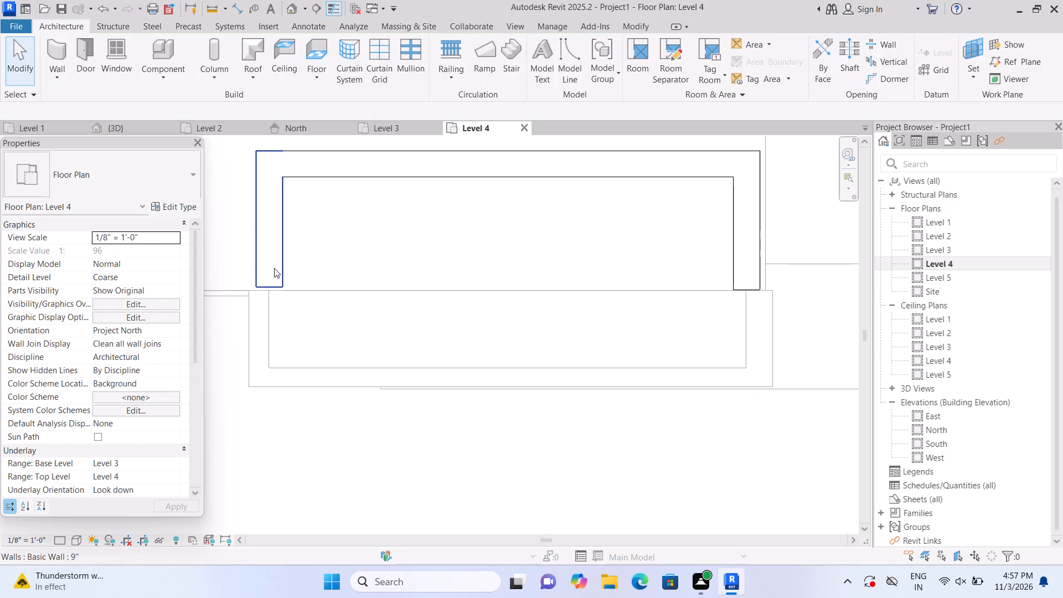
click(271, 259)
key(Delete)
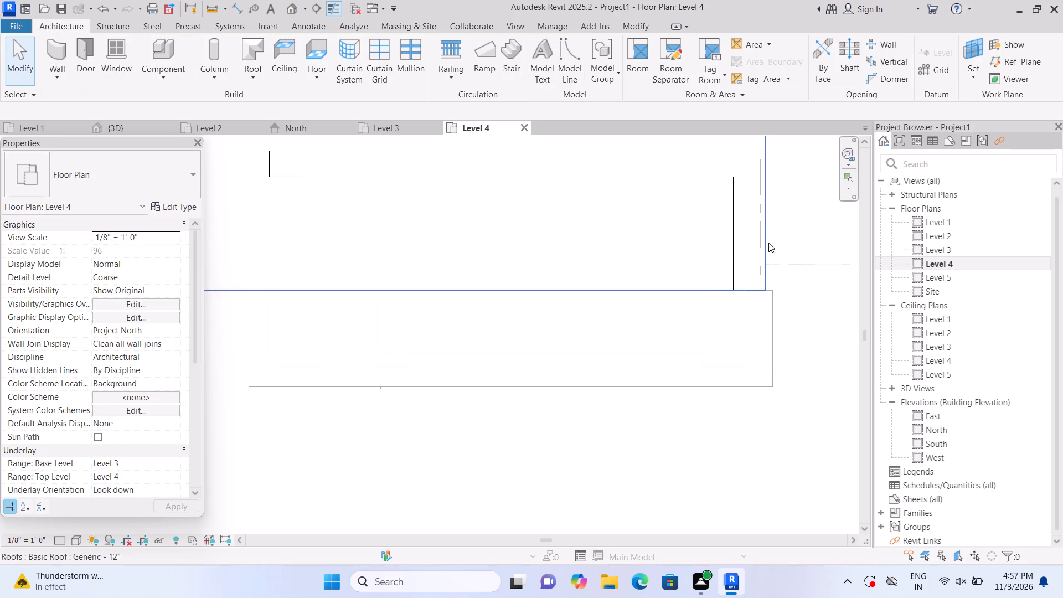
click(748, 239)
key(Delete)
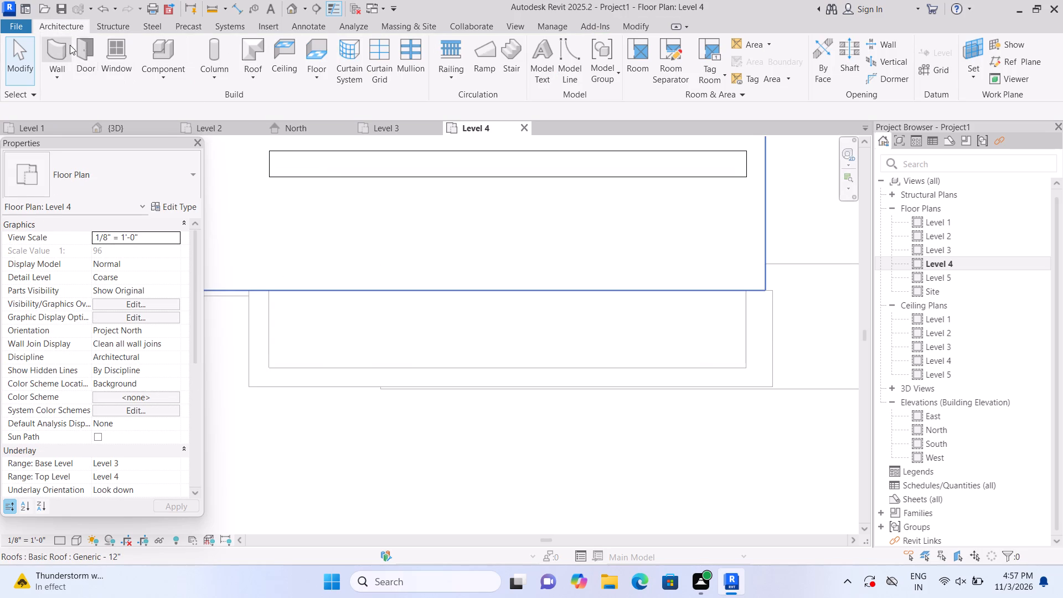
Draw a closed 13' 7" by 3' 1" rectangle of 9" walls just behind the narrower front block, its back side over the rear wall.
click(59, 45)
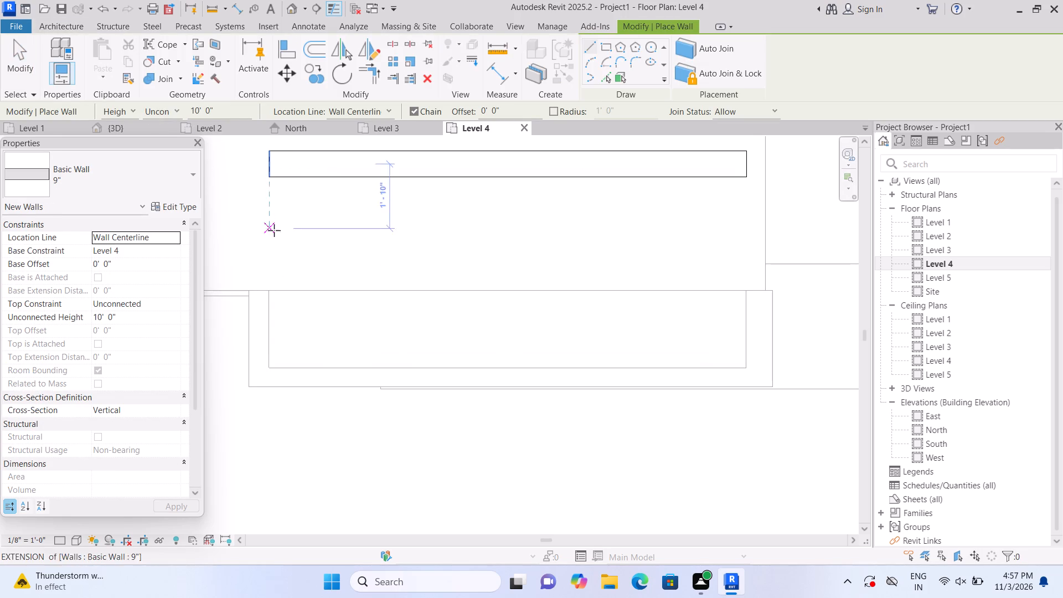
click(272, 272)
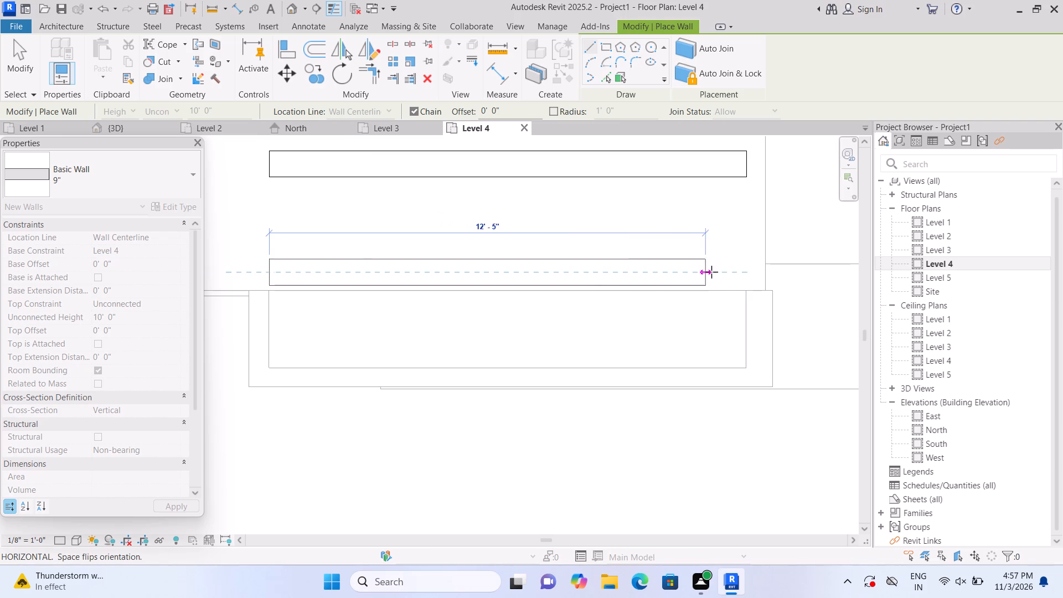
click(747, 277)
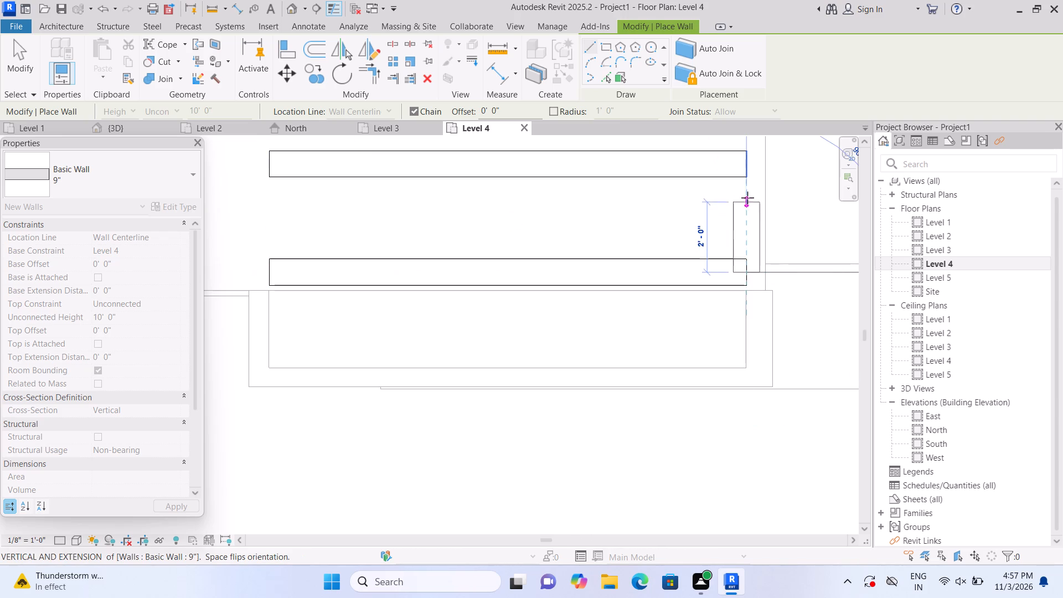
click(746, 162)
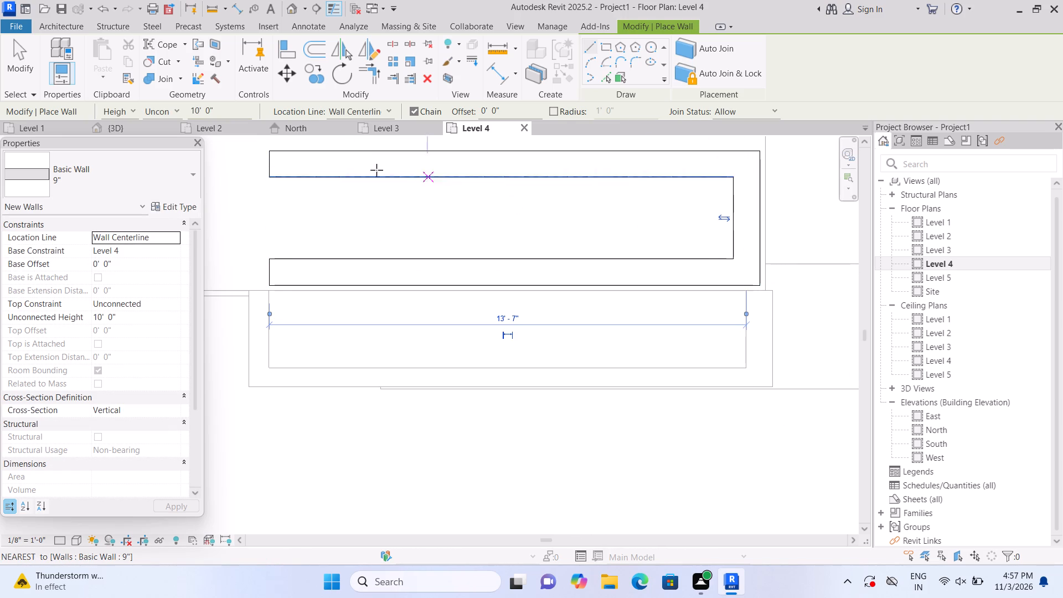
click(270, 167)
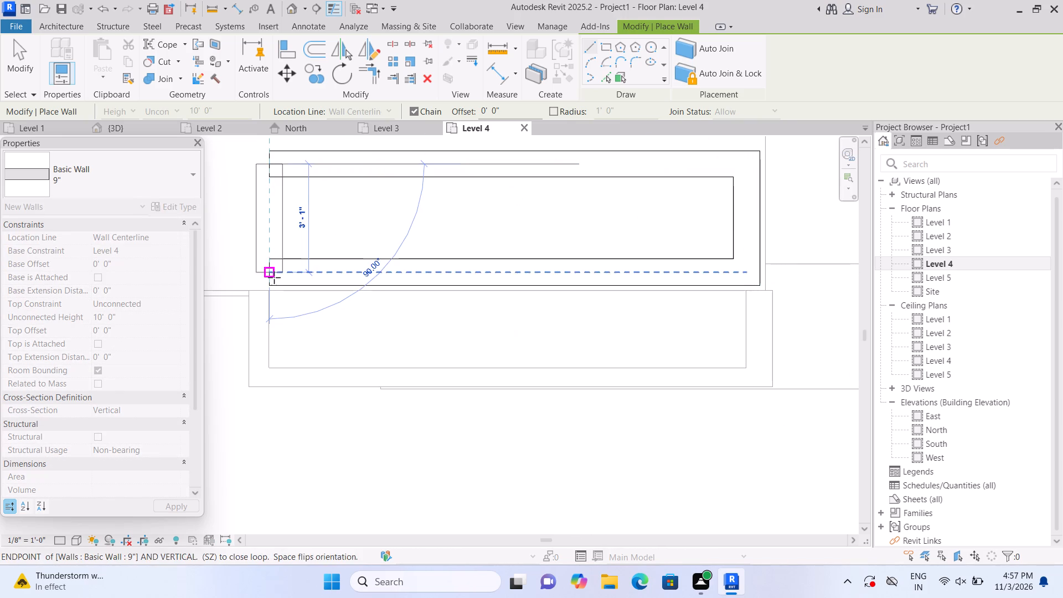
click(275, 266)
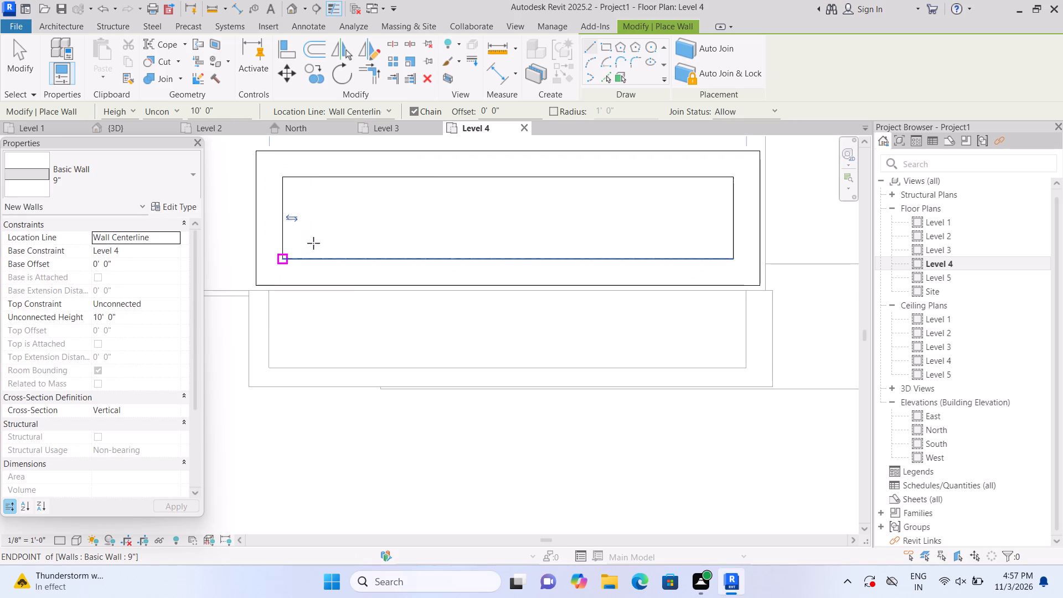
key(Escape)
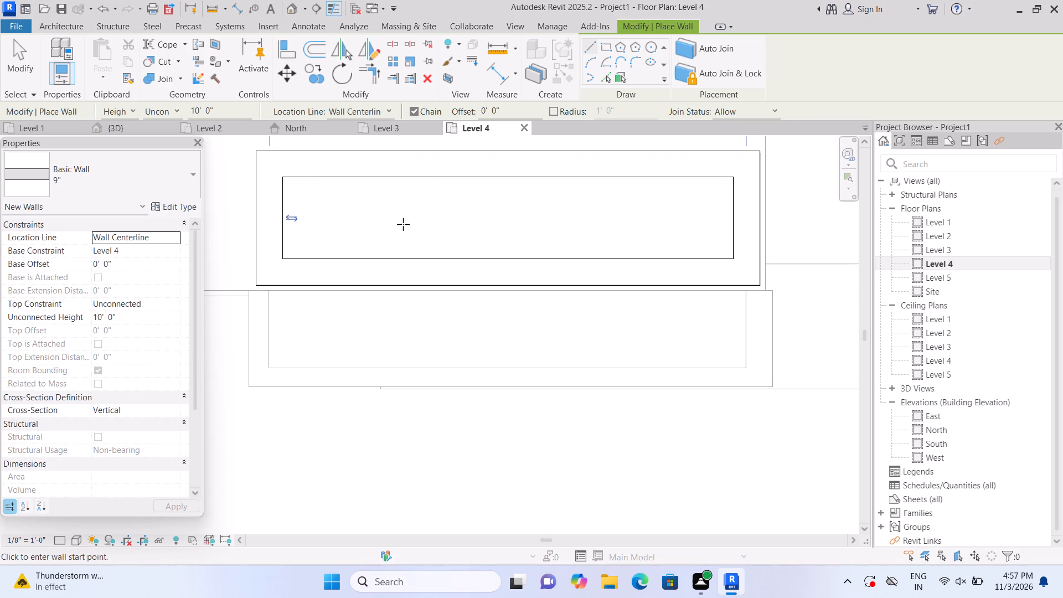
Examine the enclosure's position above the roof in the 3D view and look over the front blocks in the Level 3 plan.
scroll(409, 231, down, 3)
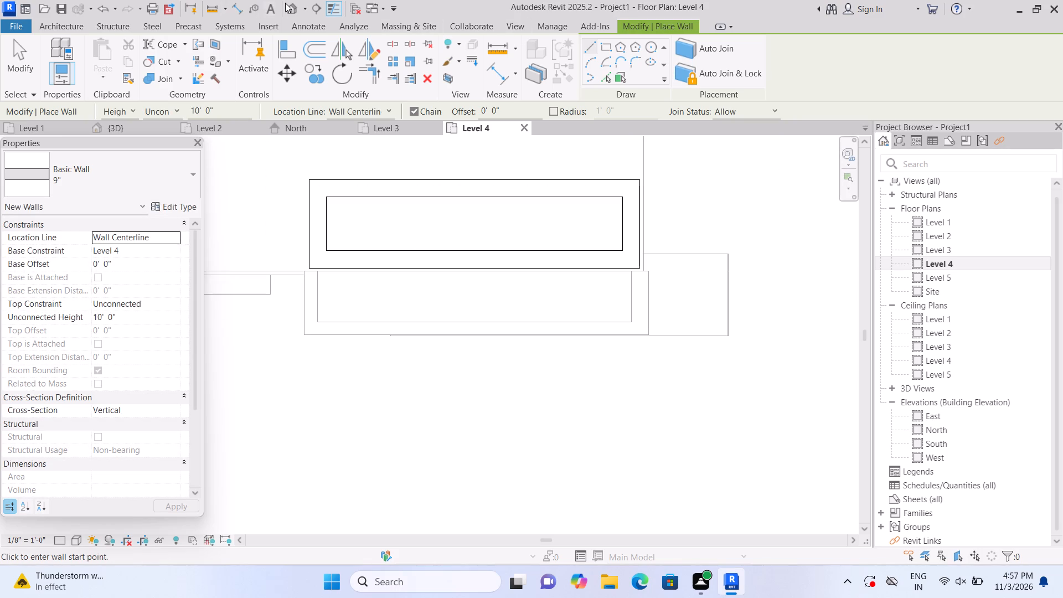
click(293, 6)
scroll(400, 231, down, 4)
middle_drag(433, 241, 440, 248)
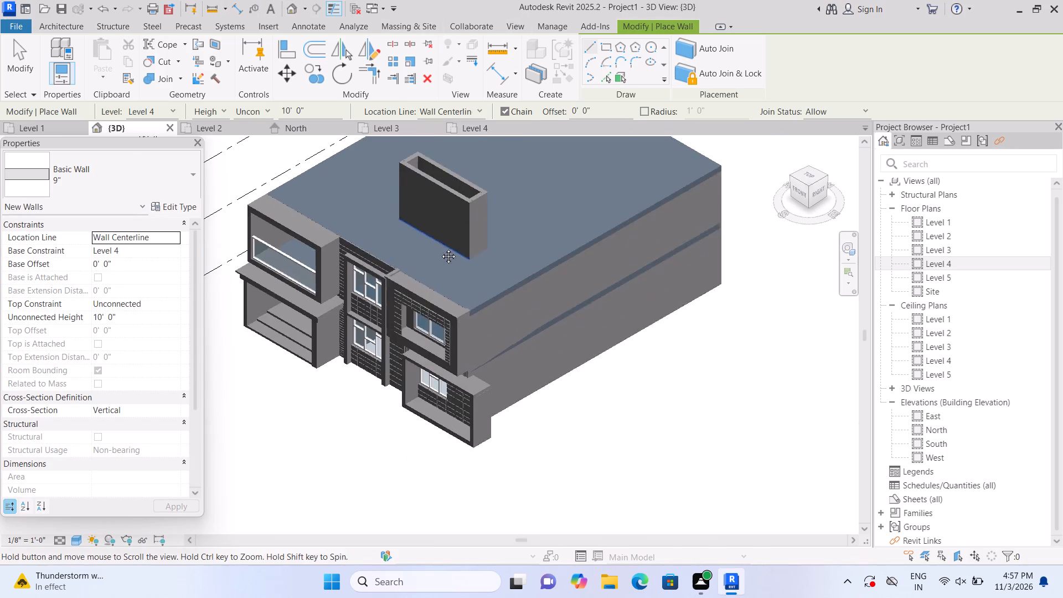
middle_drag(440, 248, 449, 284)
scroll(474, 302, up, 4)
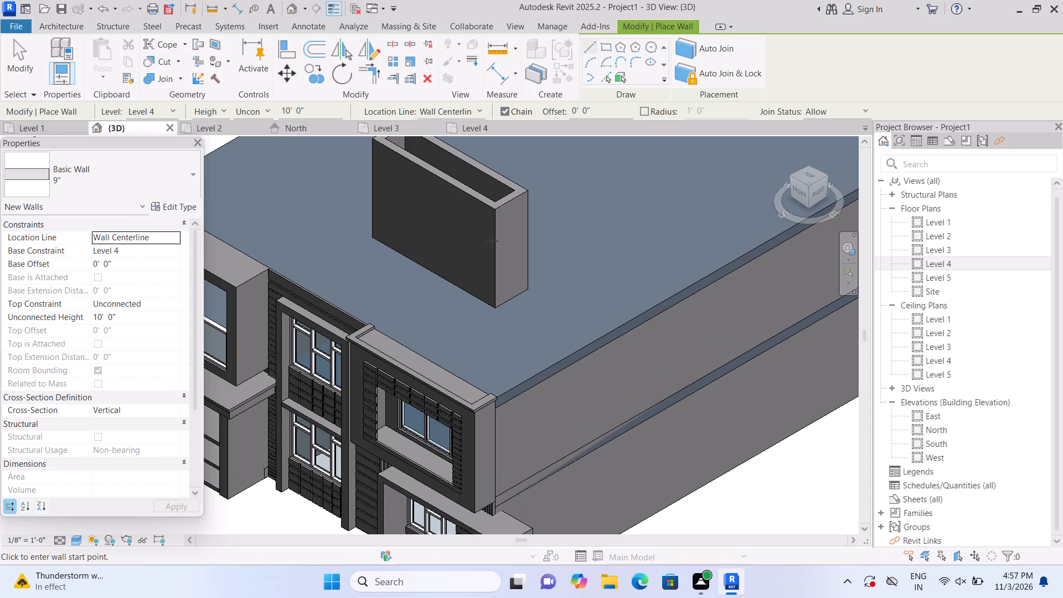
double_click(493, 242)
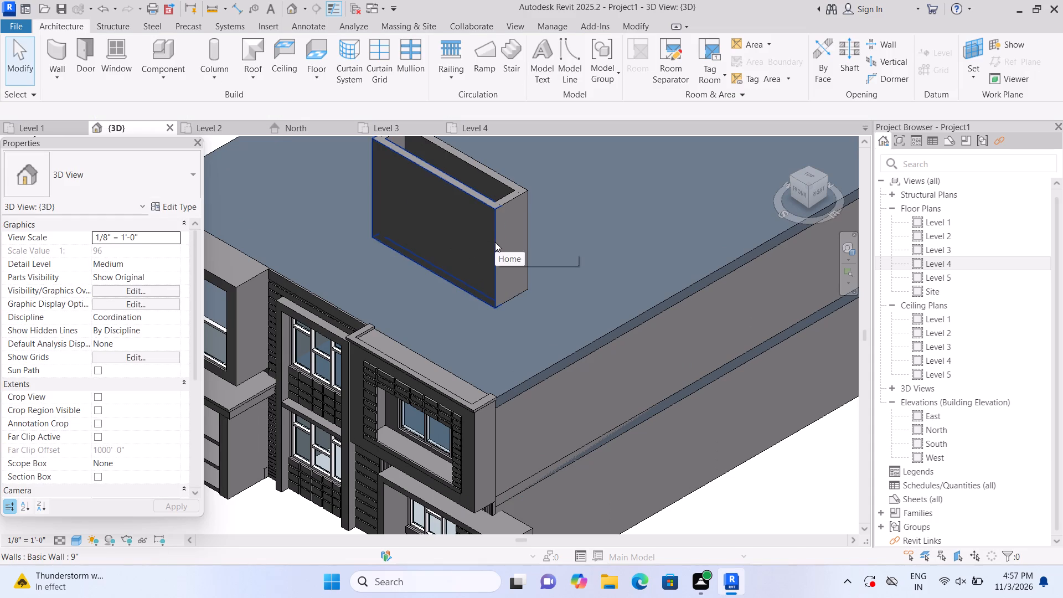
key(Escape)
click(507, 202)
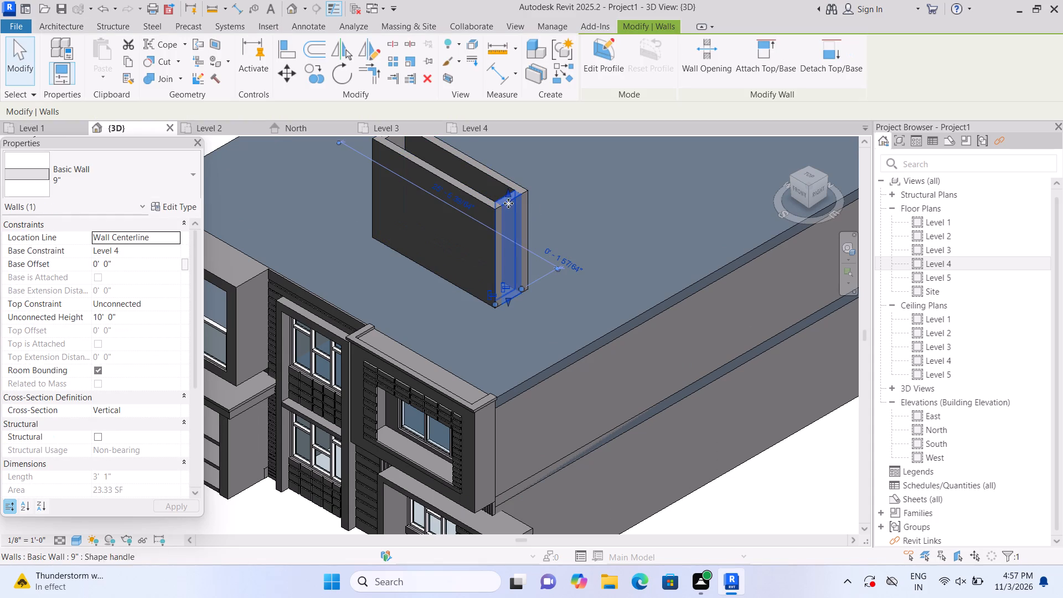
key(Escape)
scroll(525, 308, down, 1)
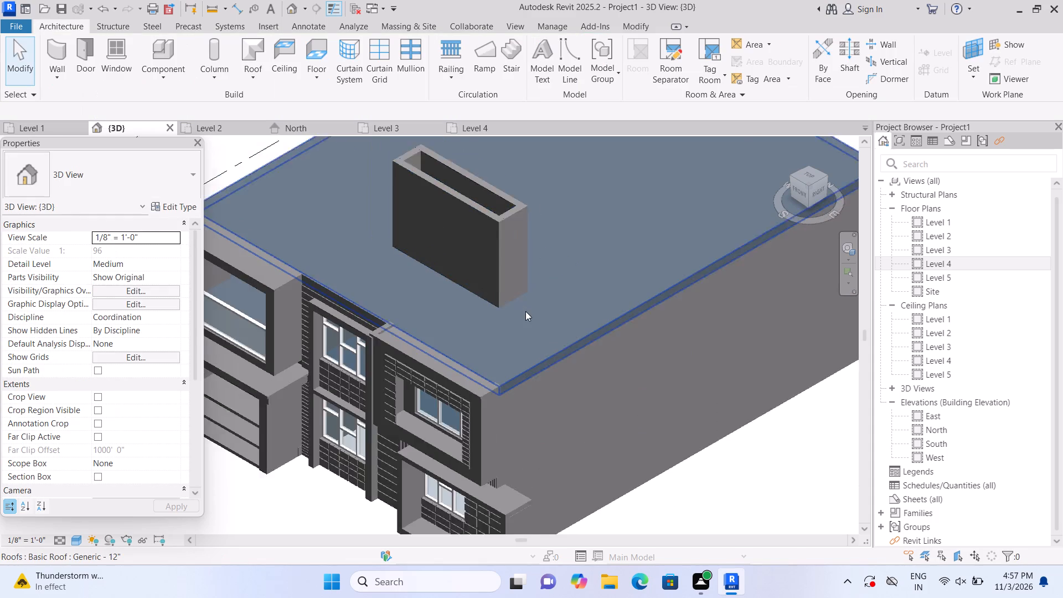
scroll(525, 311, down, 1)
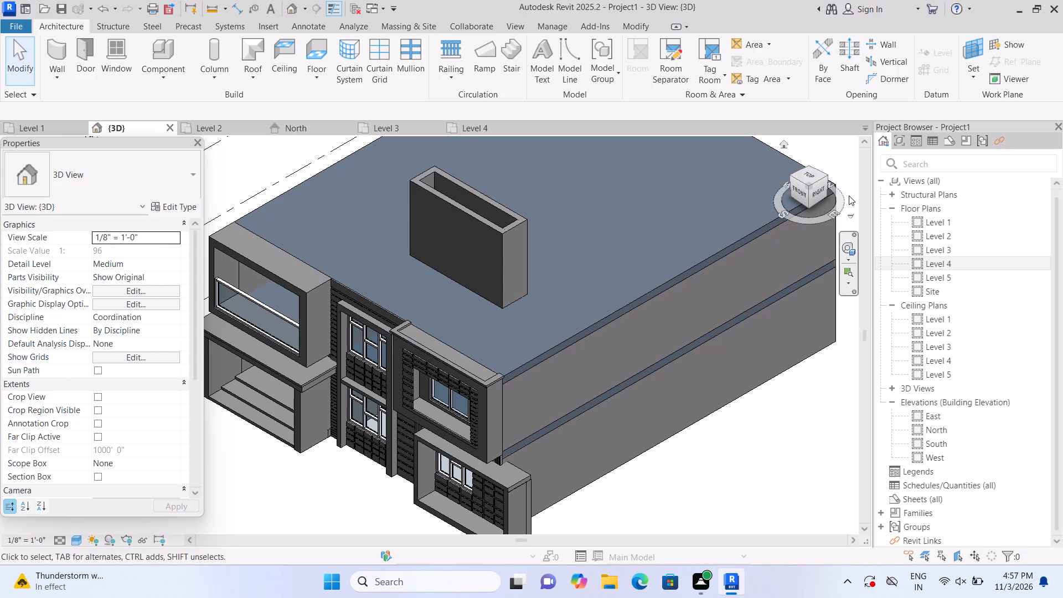
double_click(918, 252)
middle_drag(645, 382, 639, 380)
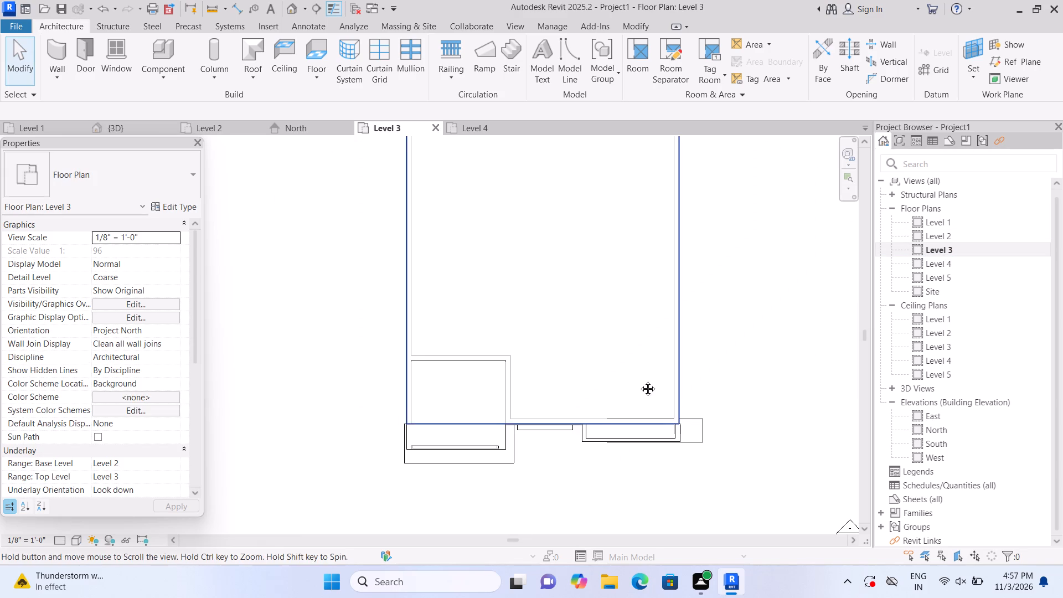
middle_drag(639, 380, 497, 321)
scroll(497, 321, up, 1)
middle_drag(438, 271, 459, 301)
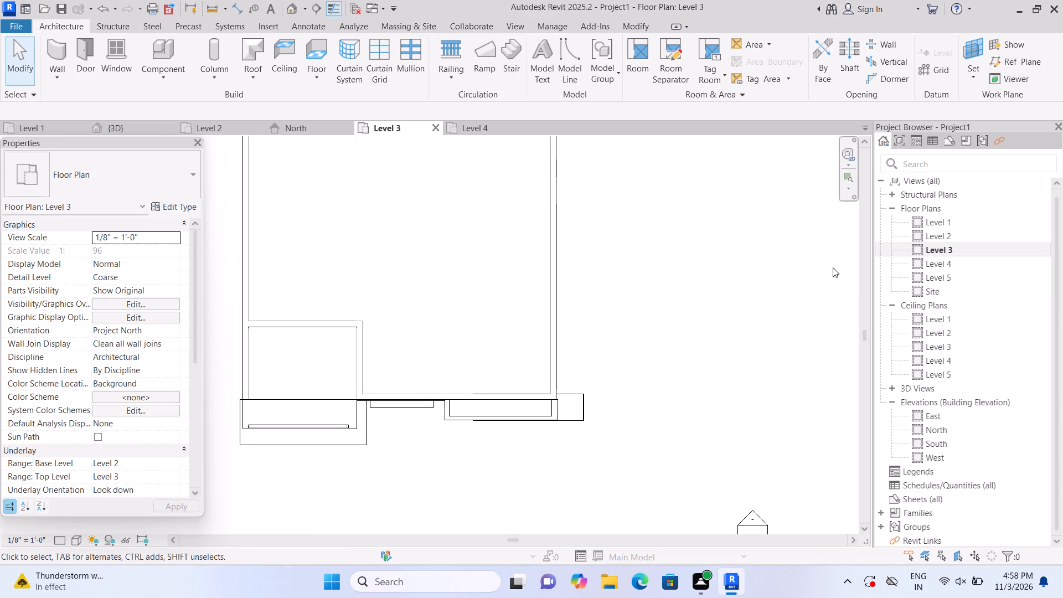
Delete all the 9" enclosure walls, including the duplicated rear wall, from the Level 4 floor plan.
triple_click(916, 261)
click(917, 262)
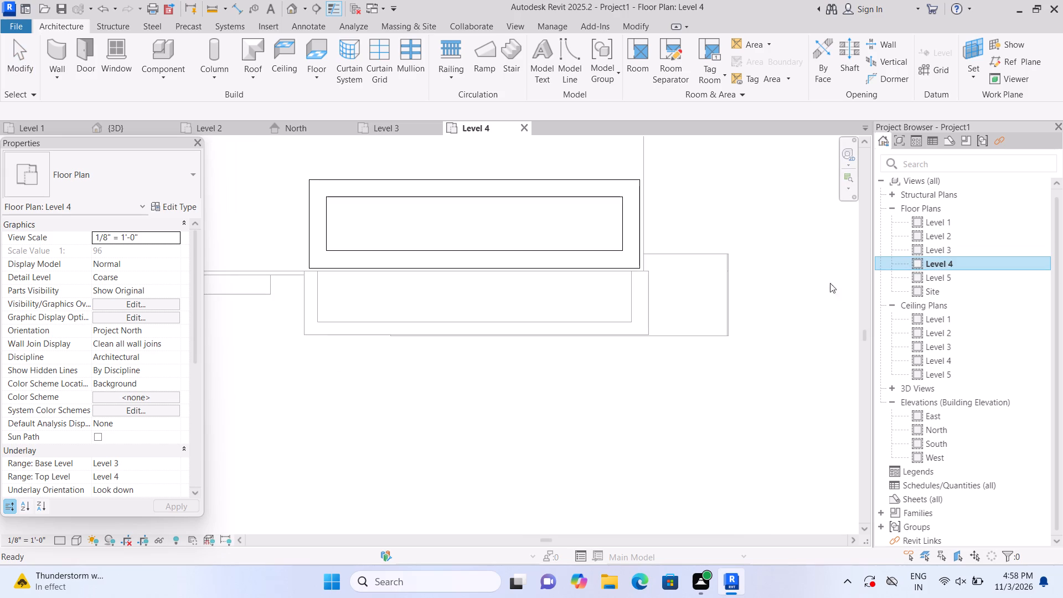
click(451, 189)
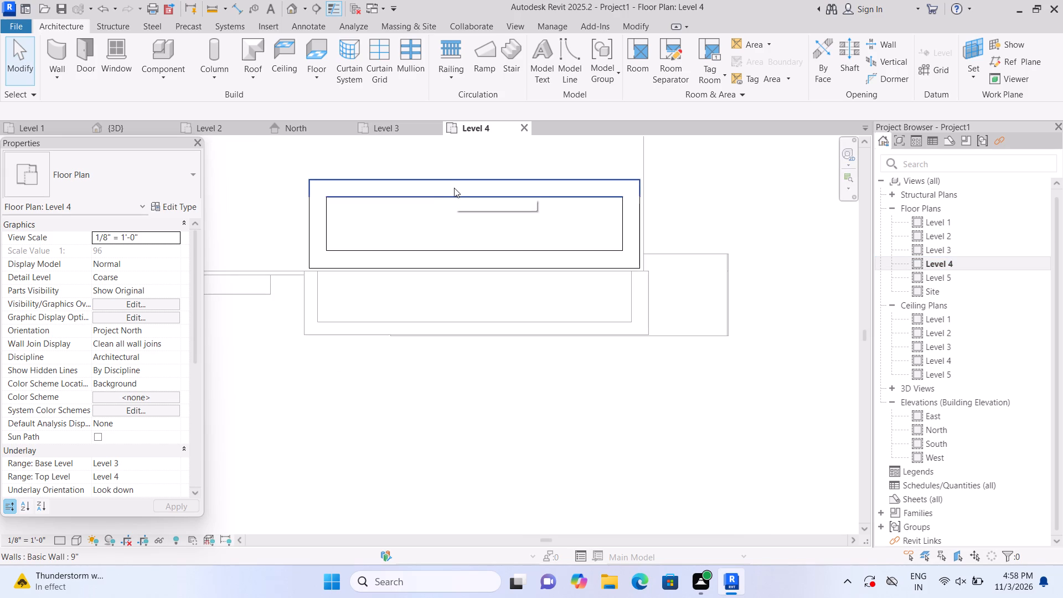
key(Delete)
click(632, 201)
key(Delete)
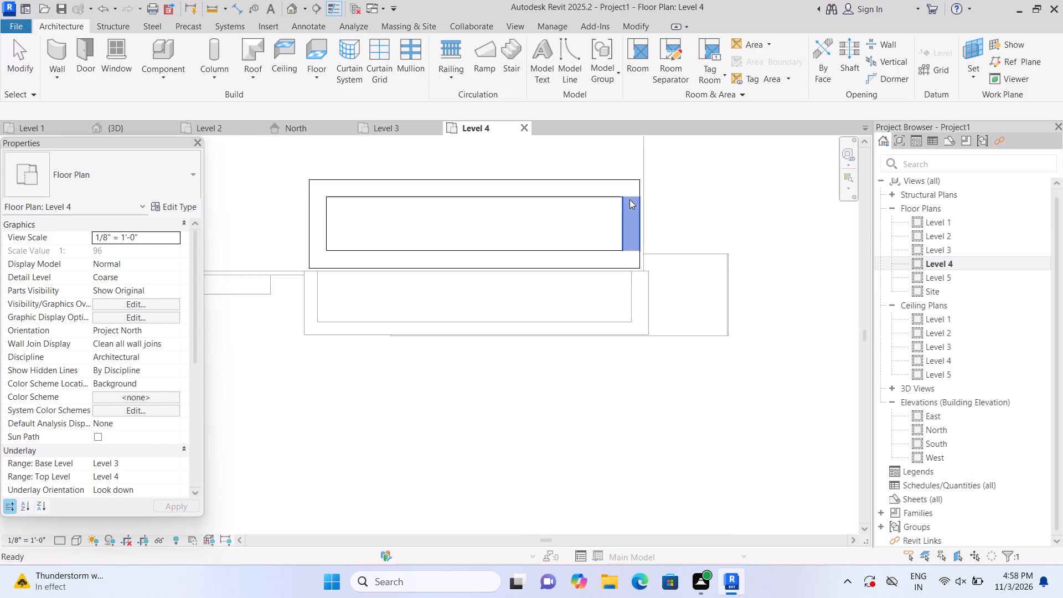
click(608, 177)
key(Delete)
double_click(319, 220)
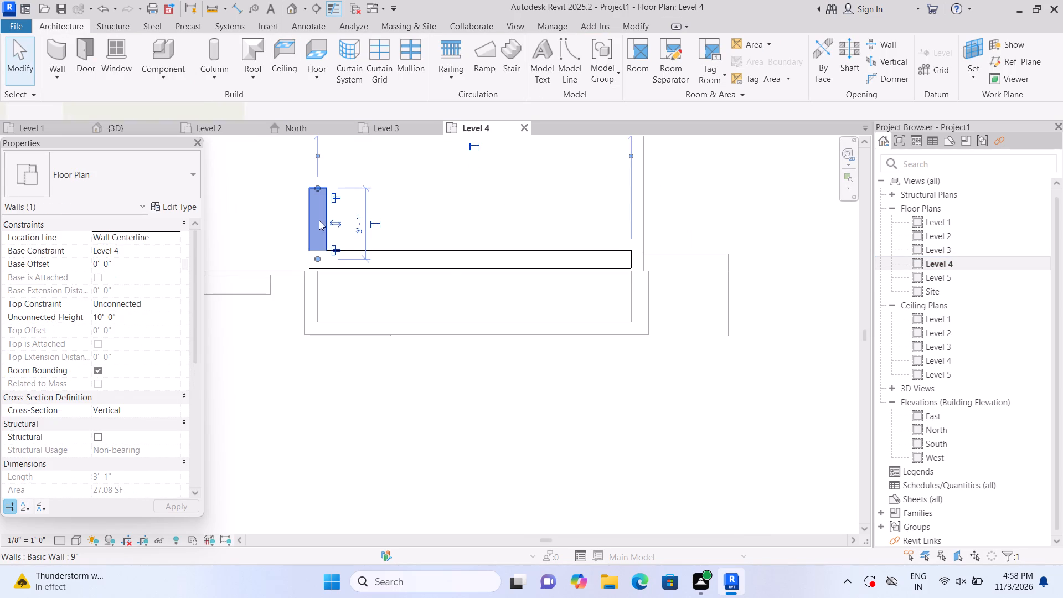
key(Delete)
click(621, 138)
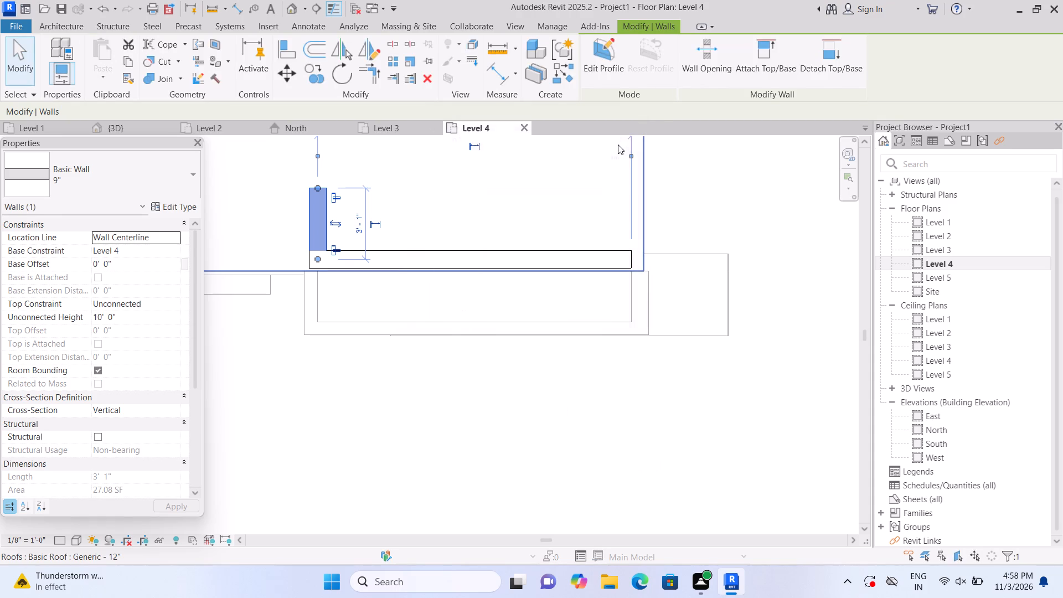
key(Delete)
click(602, 250)
key(Delete)
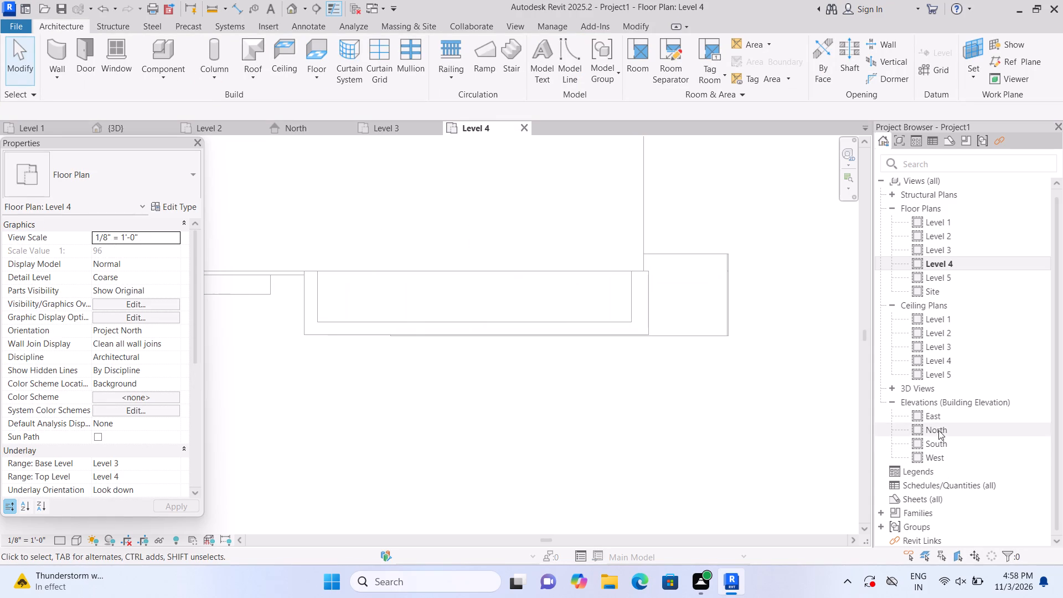
Examine the levels and building height in the North elevation, and look over the front blocks in the Level 3 floor plan.
double_click(920, 426)
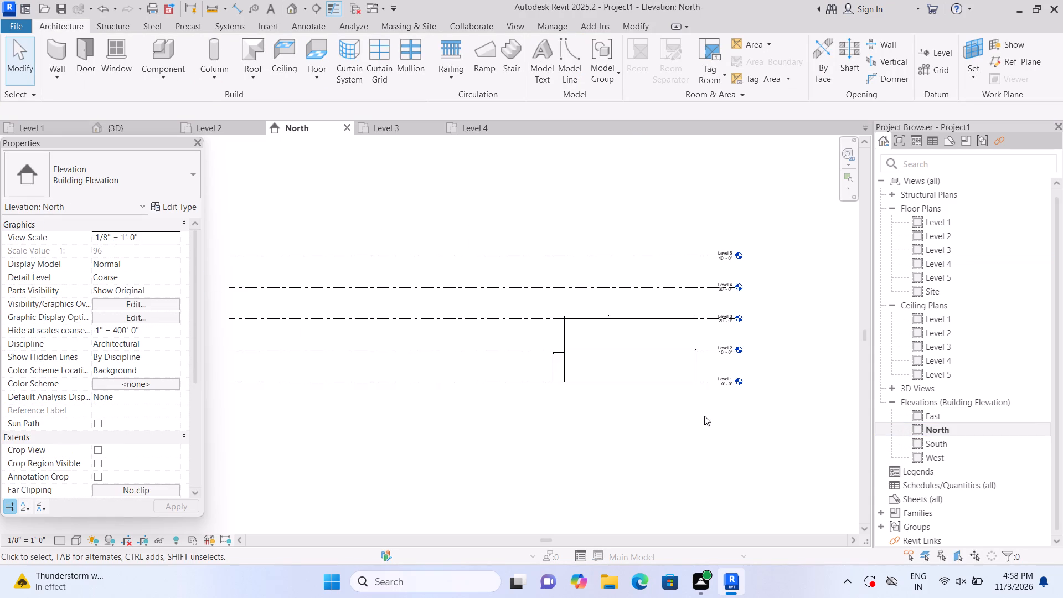
scroll(710, 415, down, 2)
scroll(712, 416, up, 4)
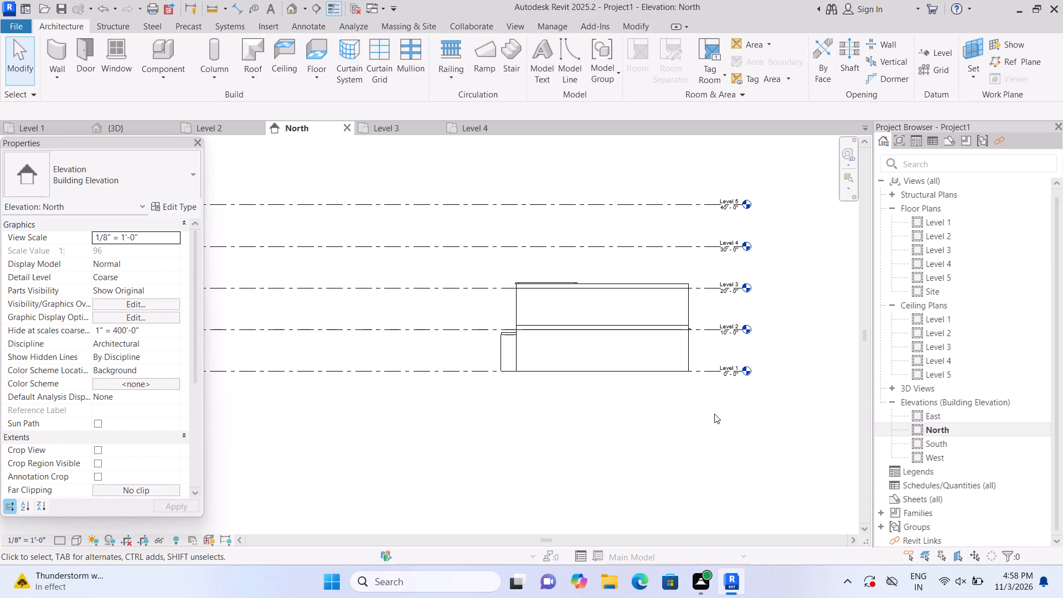
double_click(917, 248)
scroll(633, 379, down, 3)
middle_drag(642, 348, 644, 350)
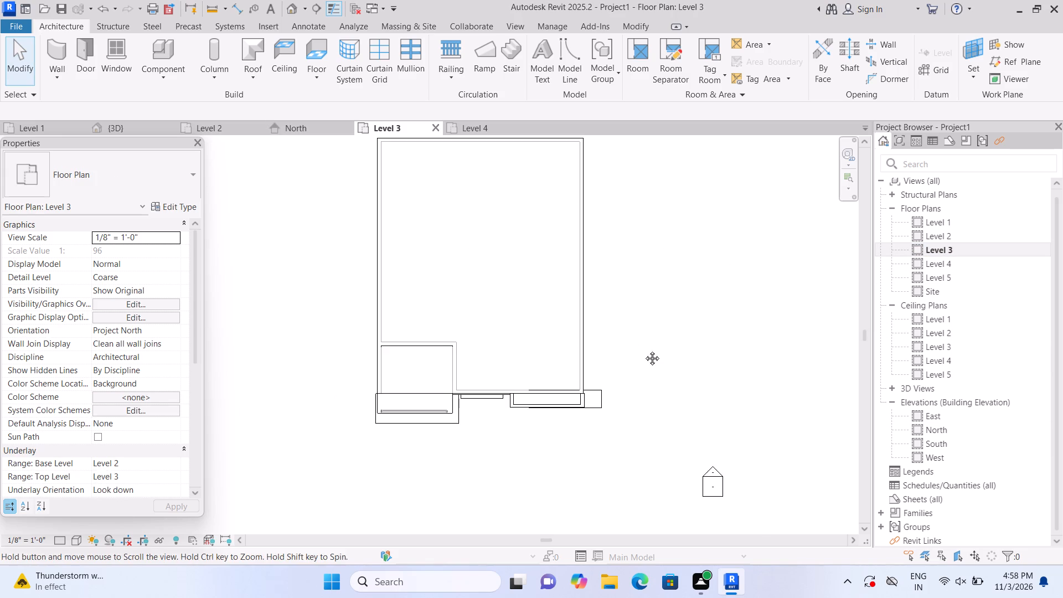
middle_drag(644, 350, 656, 404)
scroll(568, 489, up, 4)
middle_drag(515, 332, 531, 394)
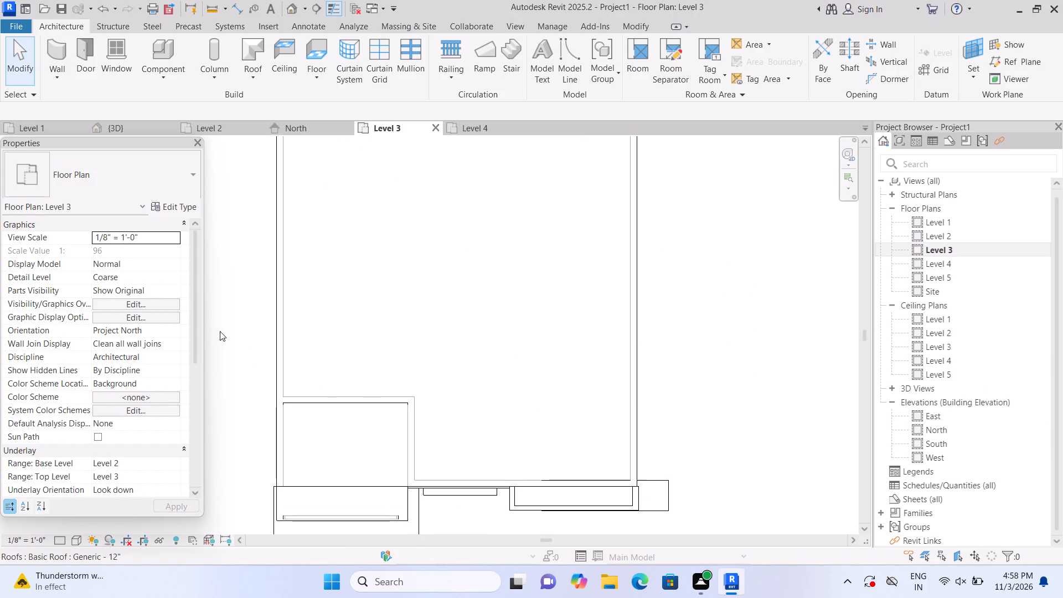
Draw a closed rectangle of 9" walls on Level 3, about 12' 11" by 3' 11", just behind the narrower front block.
click(56, 40)
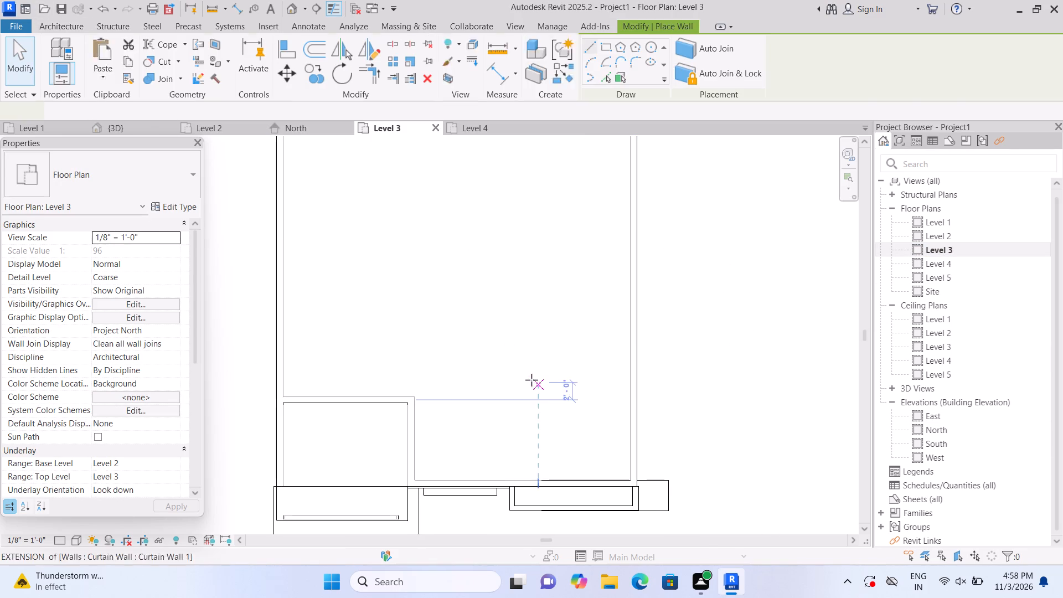
middle_drag(530, 380, 576, 312)
scroll(617, 398, up, 5)
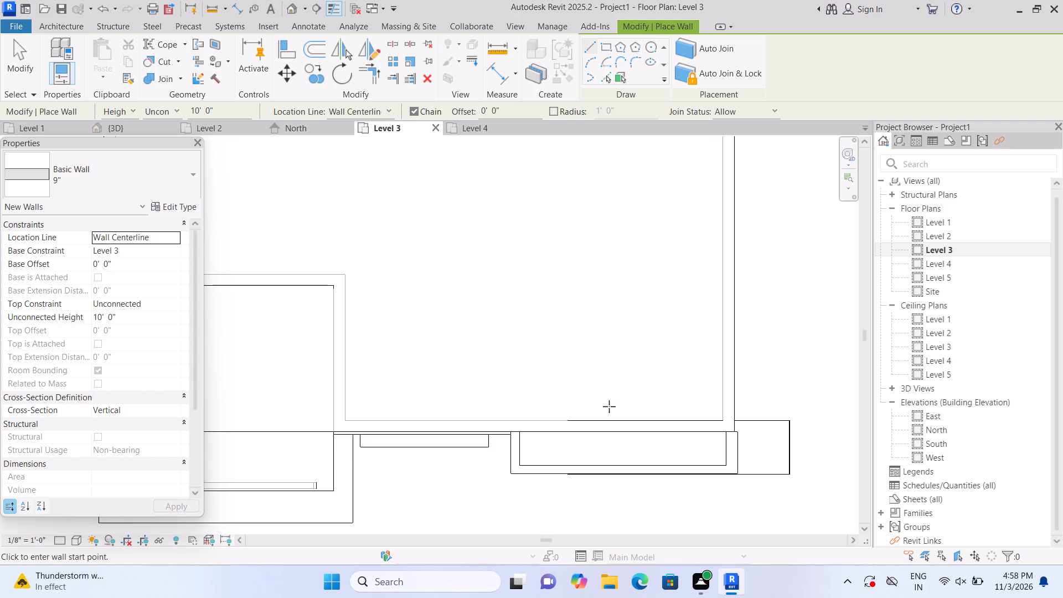
scroll(608, 410, up, 3)
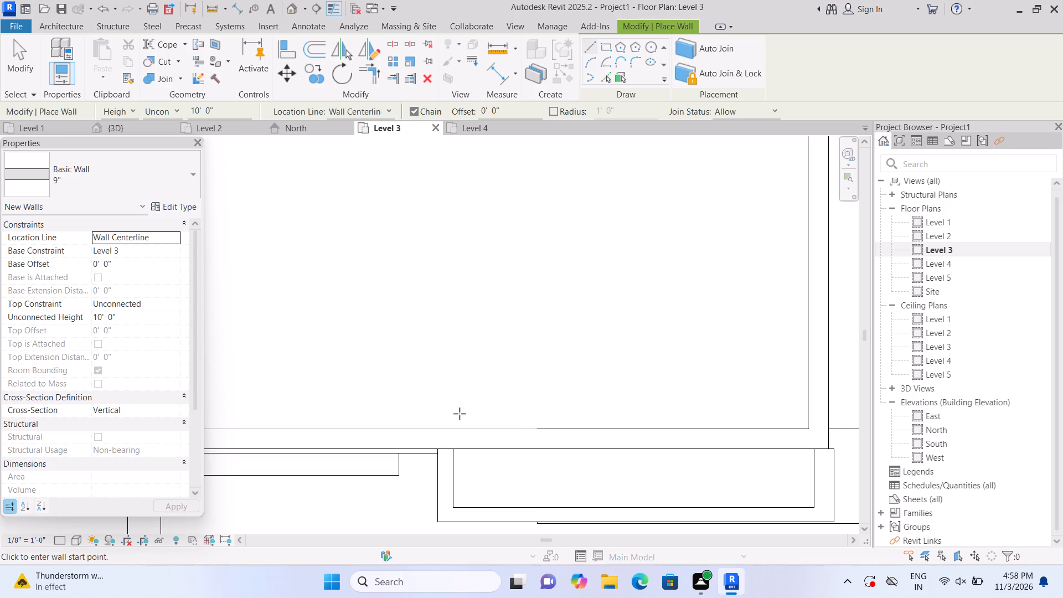
double_click(460, 414)
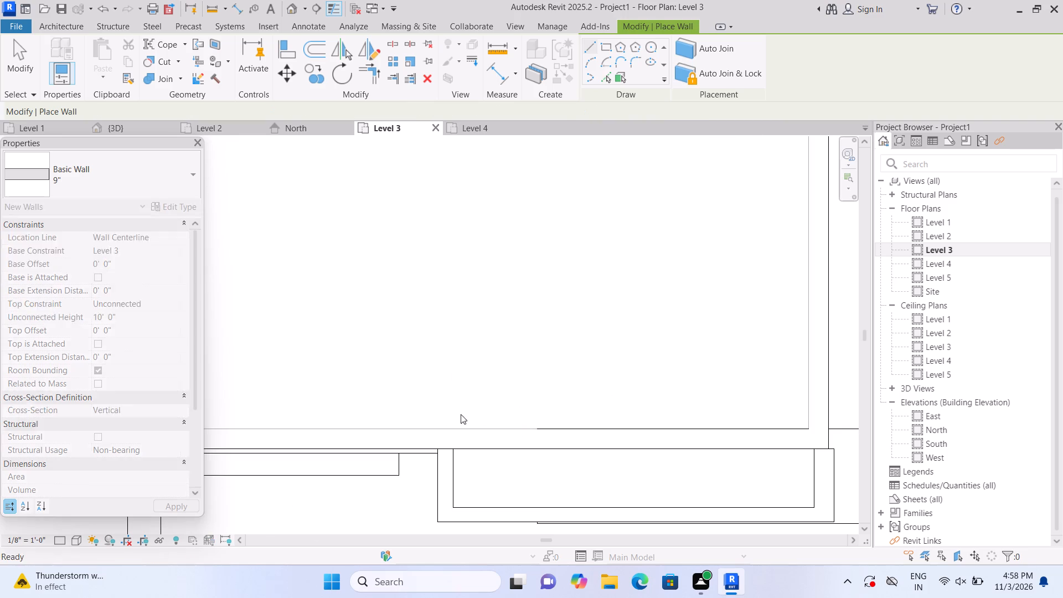
click(66, 43)
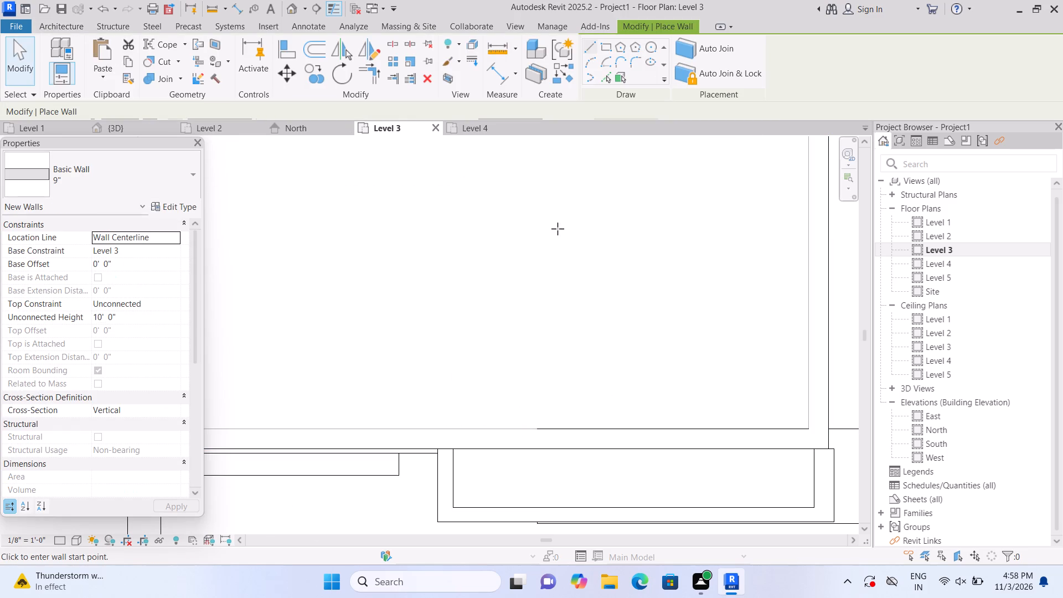
click(448, 411)
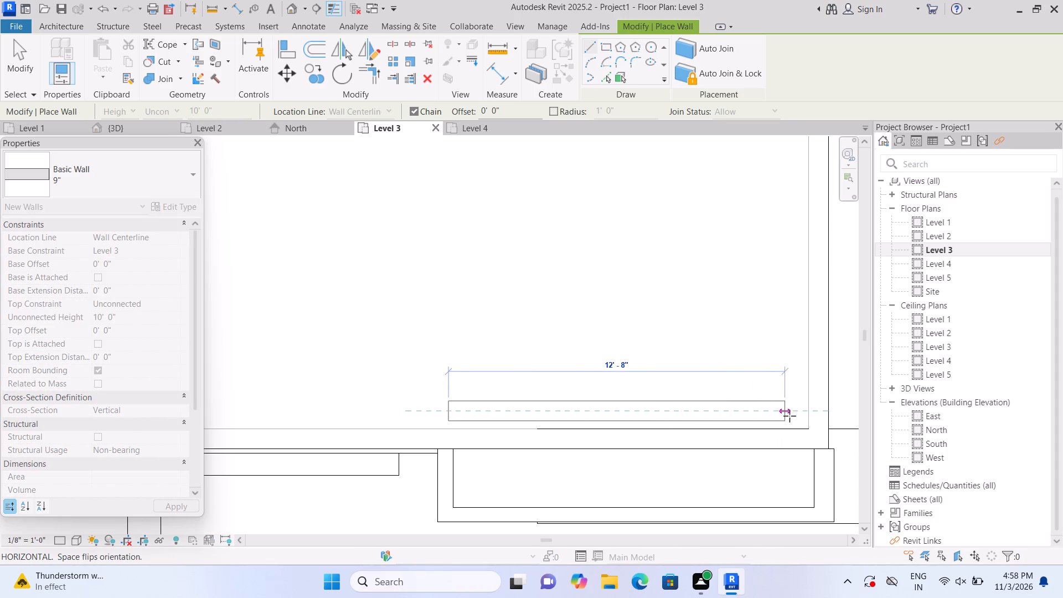
click(792, 418)
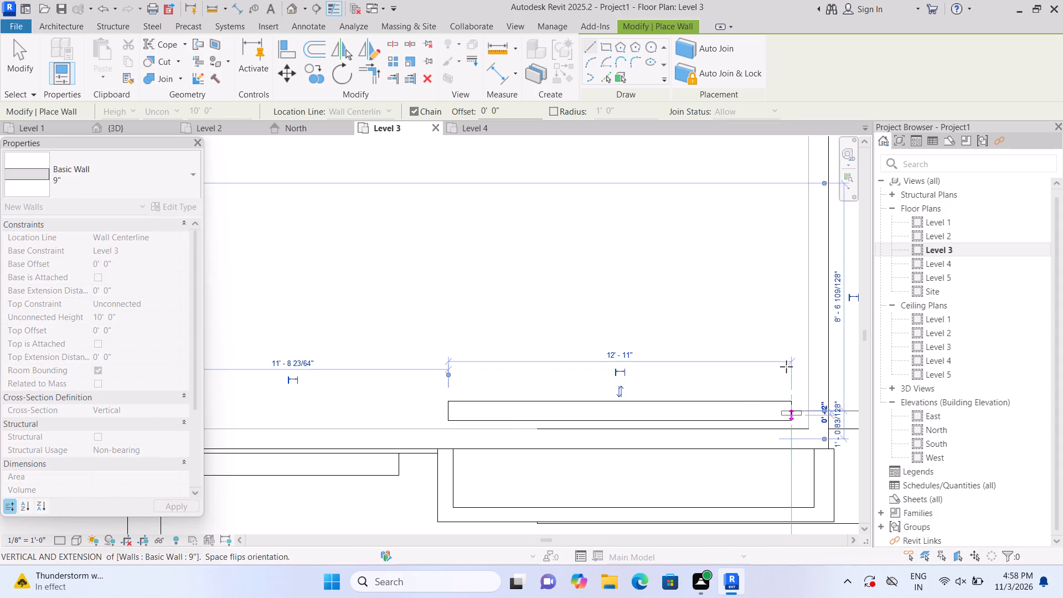
click(791, 308)
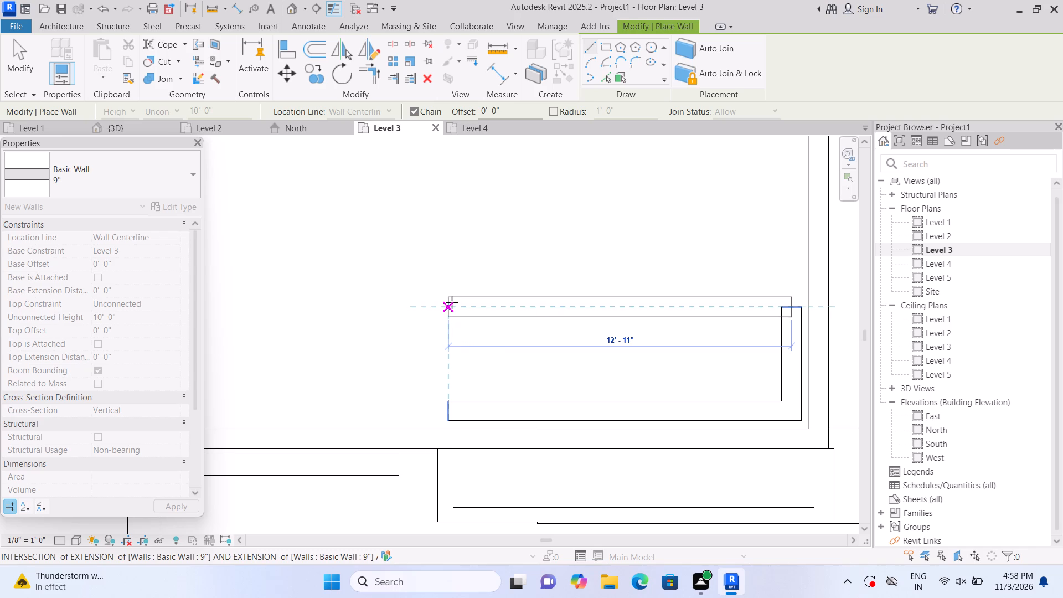
click(452, 302)
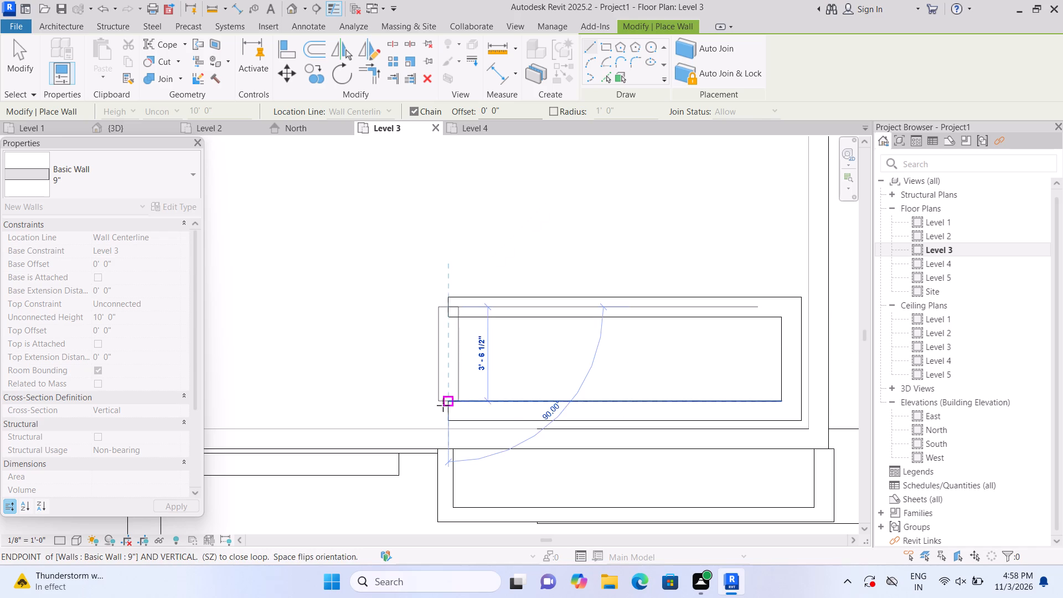
click(446, 417)
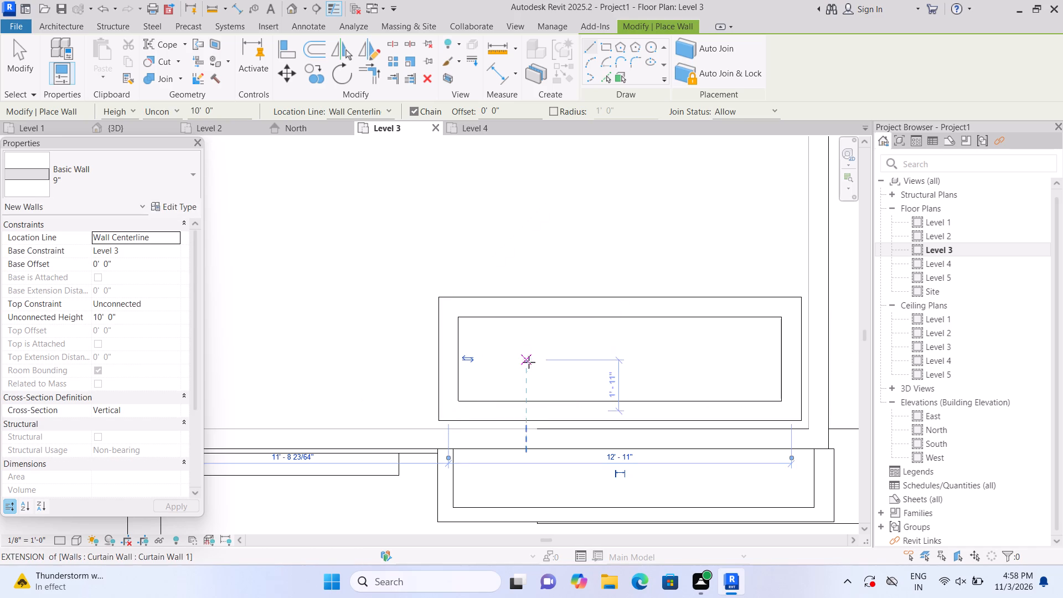
scroll(535, 374, down, 2)
key(Escape)
Examine the new wall enclosure's position on the roof behind the narrower front block in the 3D view.
scroll(383, 241, down, 2)
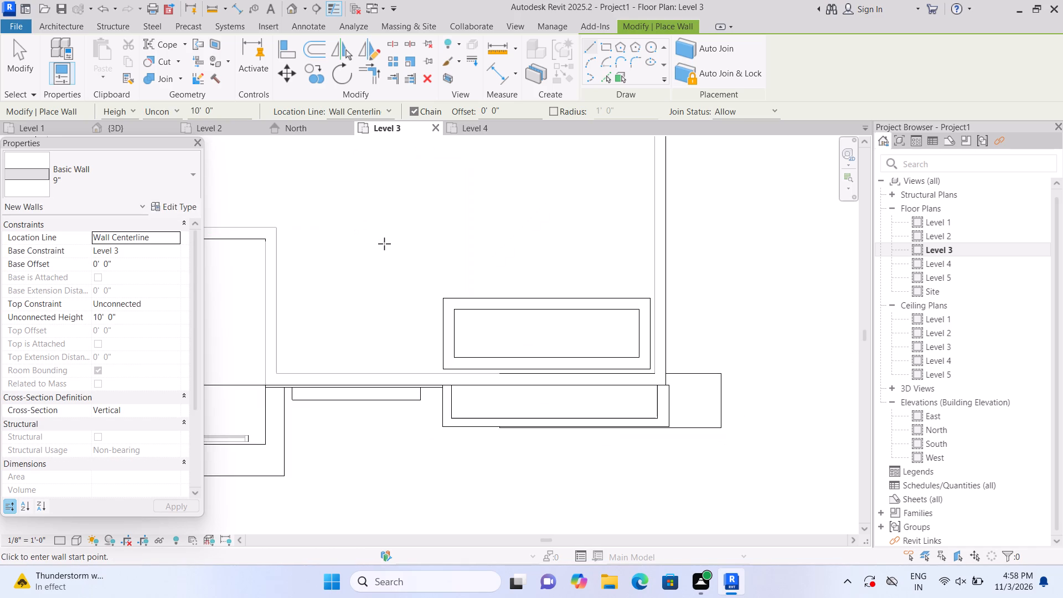
scroll(390, 258, down, 4)
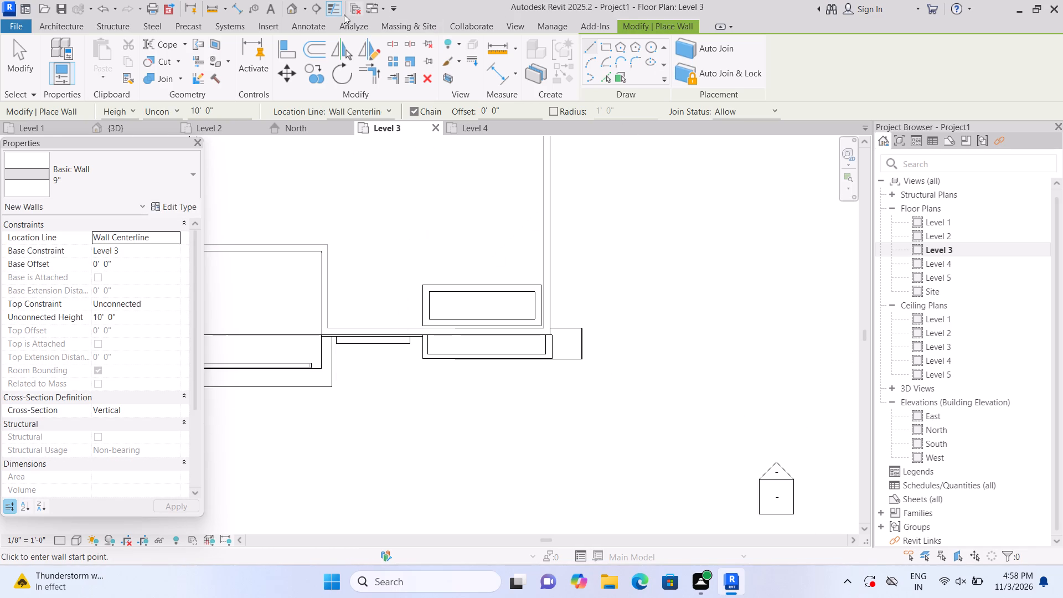
double_click(287, 8)
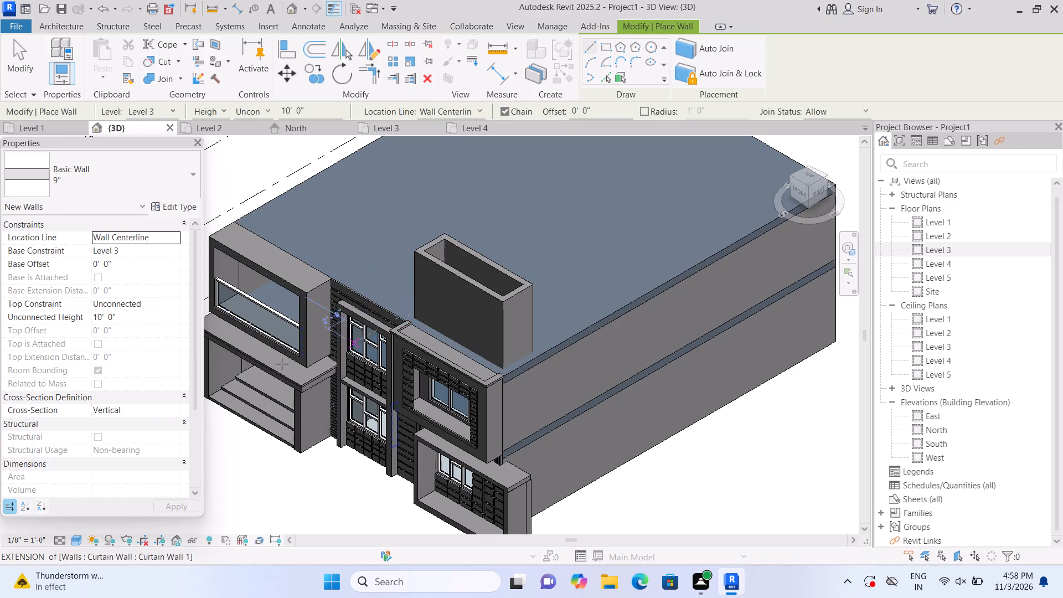
scroll(463, 416, up, 4)
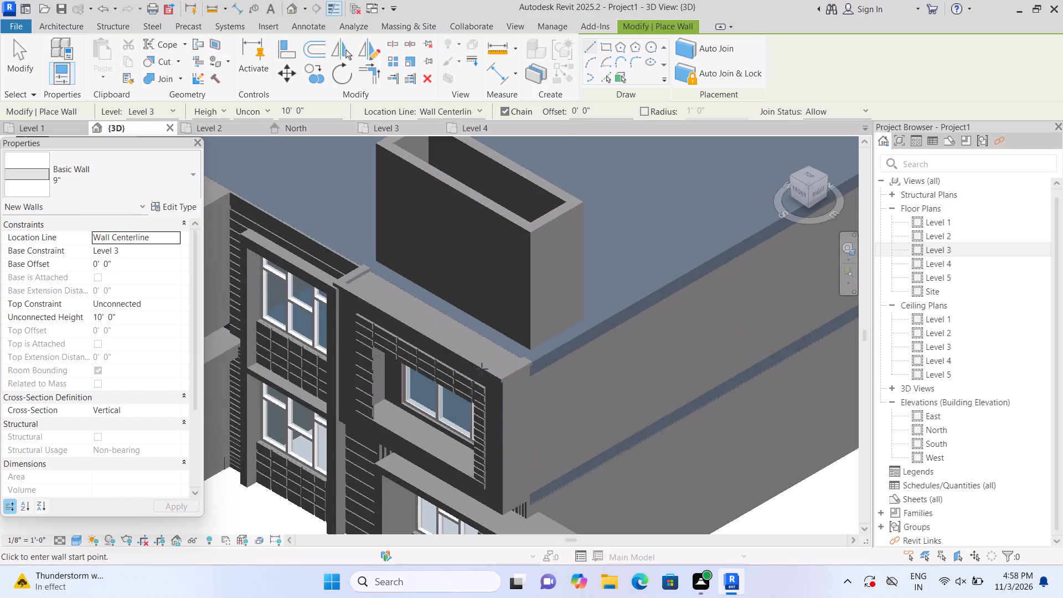
scroll(561, 426, down, 4)
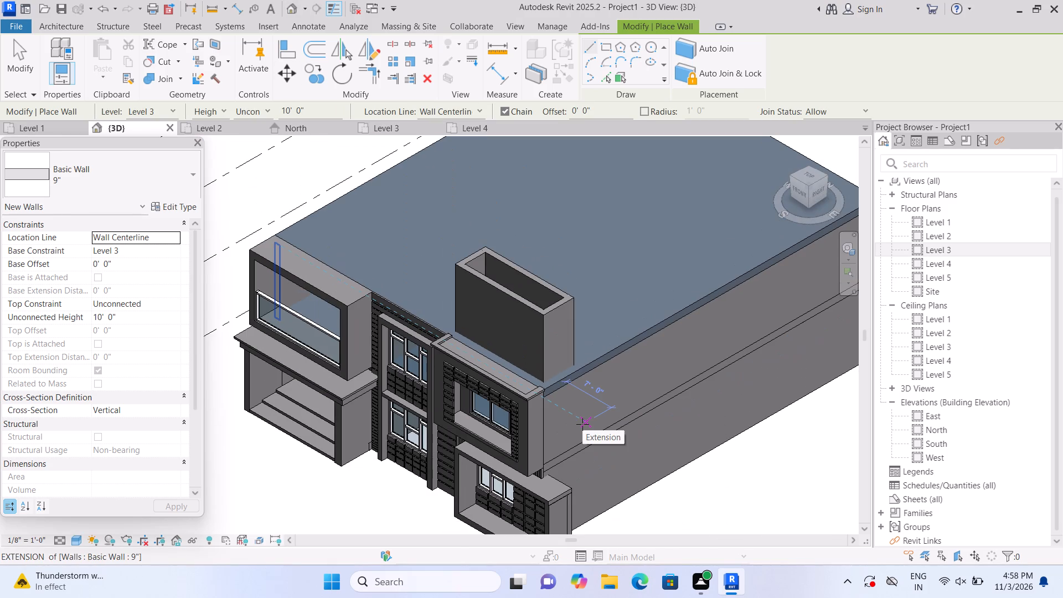
middle_drag(649, 319, 649, 370)
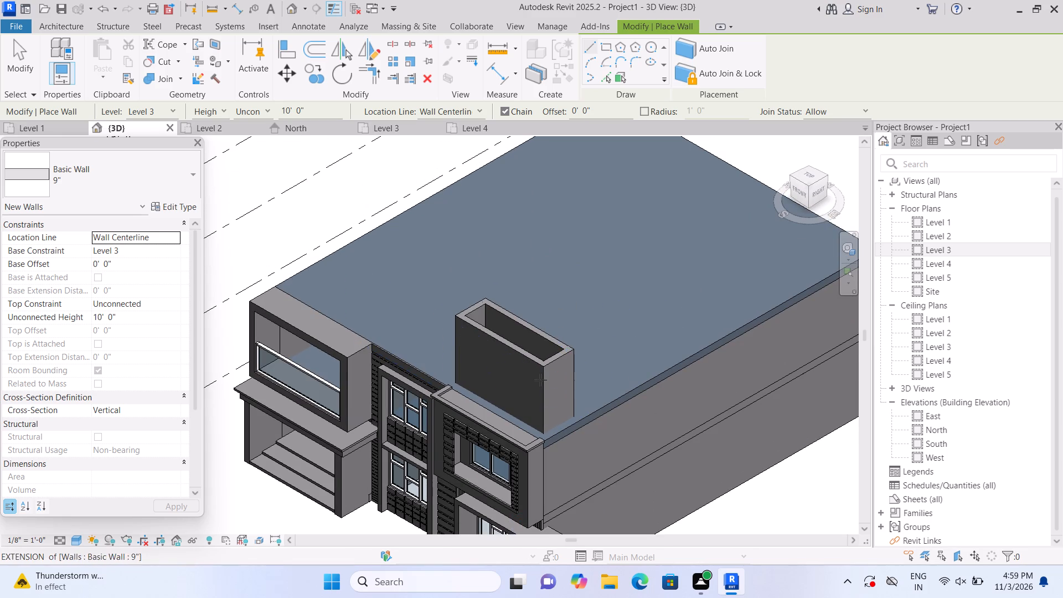
scroll(535, 396, up, 1)
middle_drag(540, 414, 540, 352)
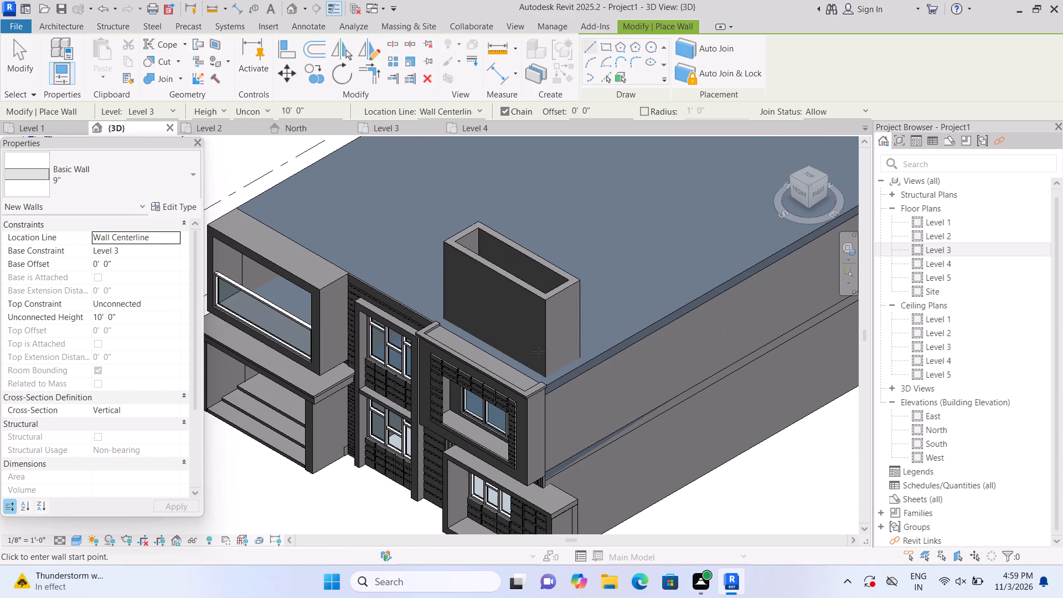
key(Escape)
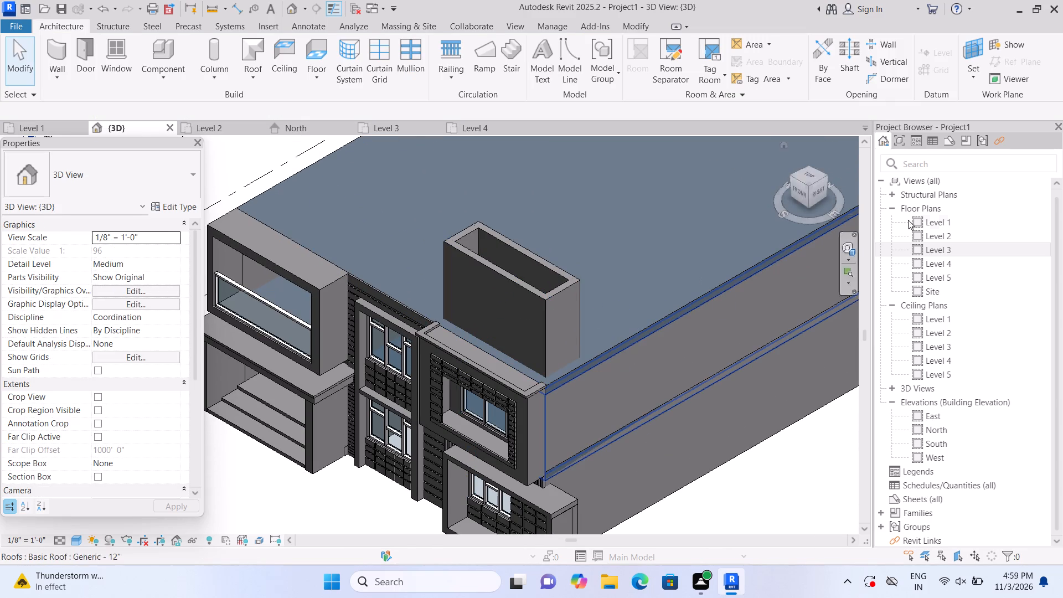
Delete the enclosure's long front wall, nearest the facade, in the Level 3 floor plan.
triple_click(917, 247)
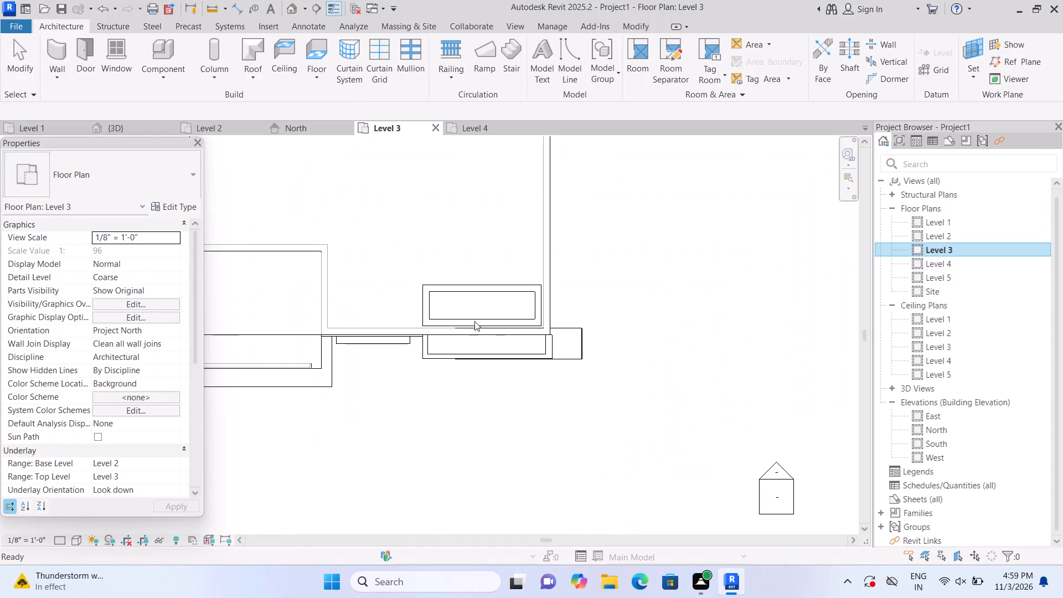
scroll(477, 318, up, 3)
click(484, 321)
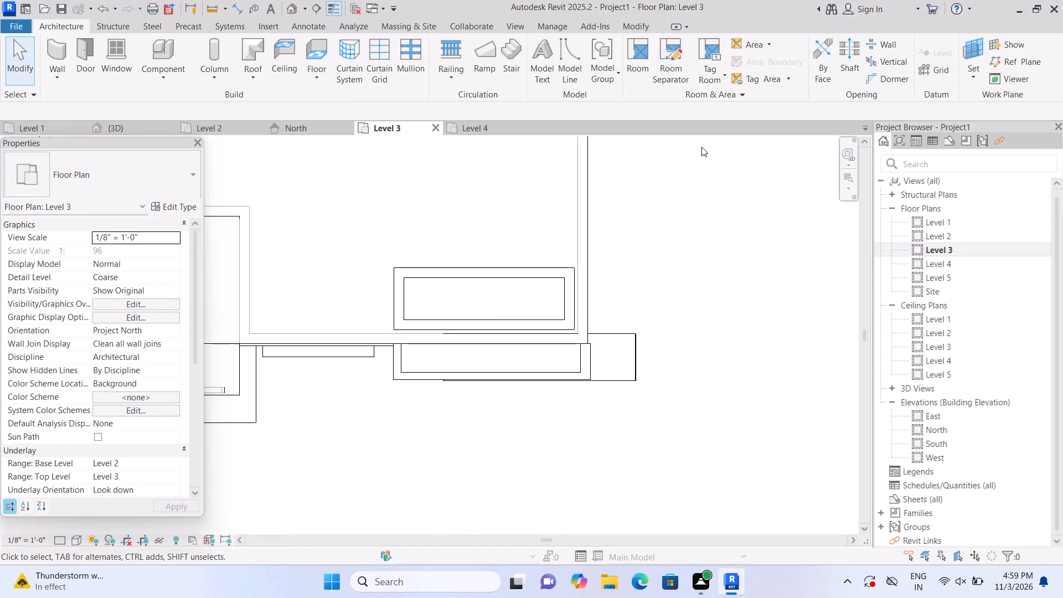
click(511, 319)
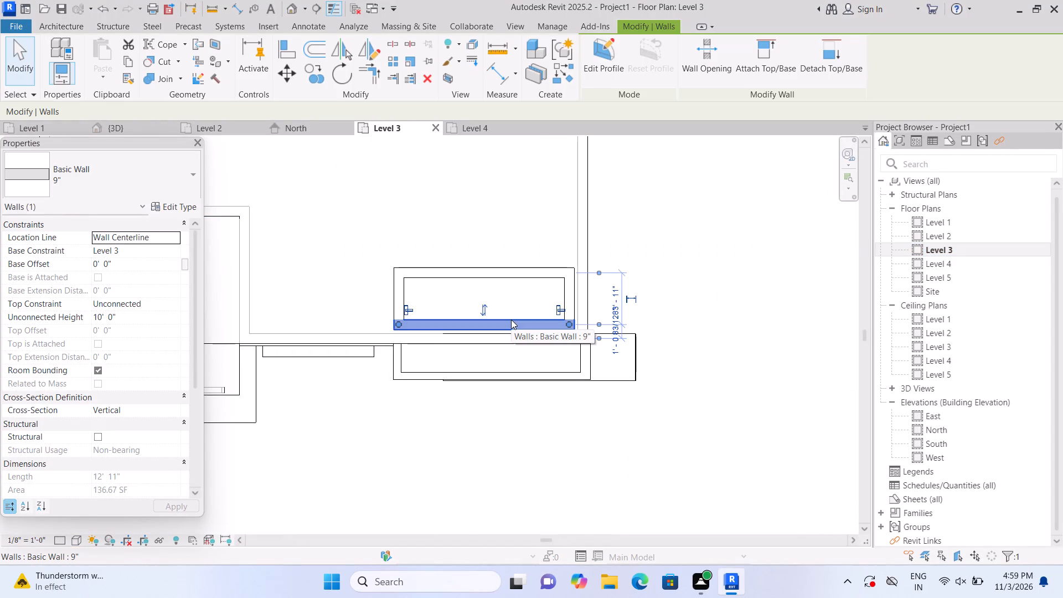
key(Delete)
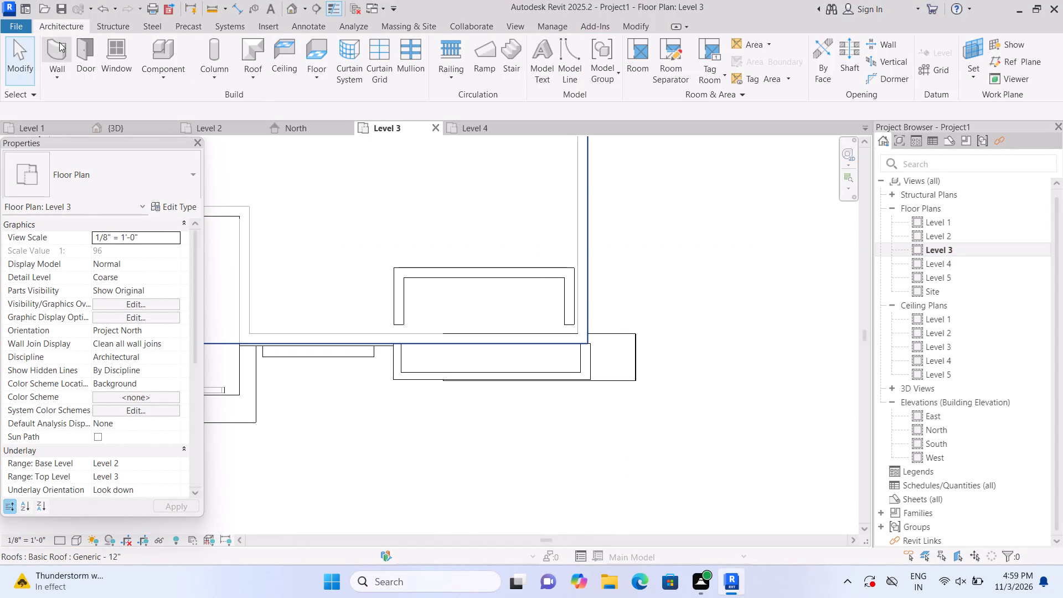
Redraw the enclosure's 9" front wall between the open ends of its two side walls, and check it in the 3D view.
drag(57, 43, 43, 45)
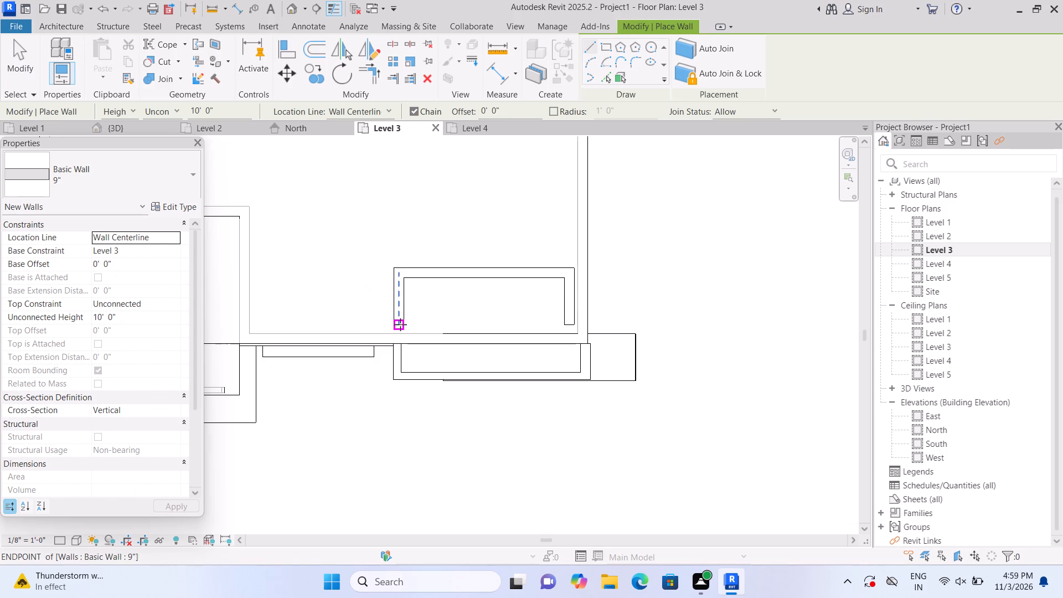
double_click(400, 326)
scroll(440, 336, up, 3)
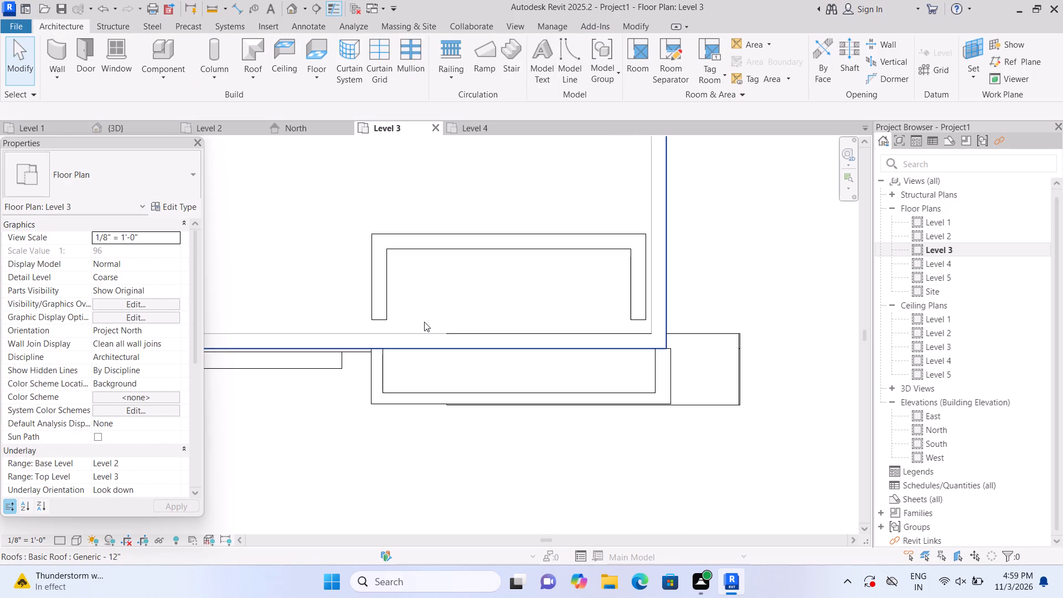
click(63, 47)
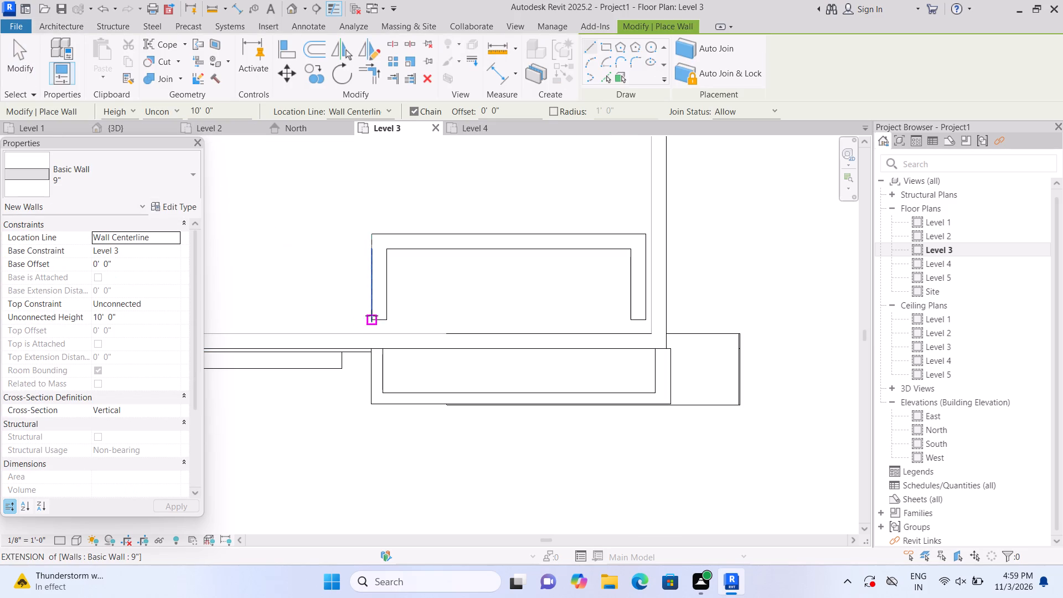
click(380, 321)
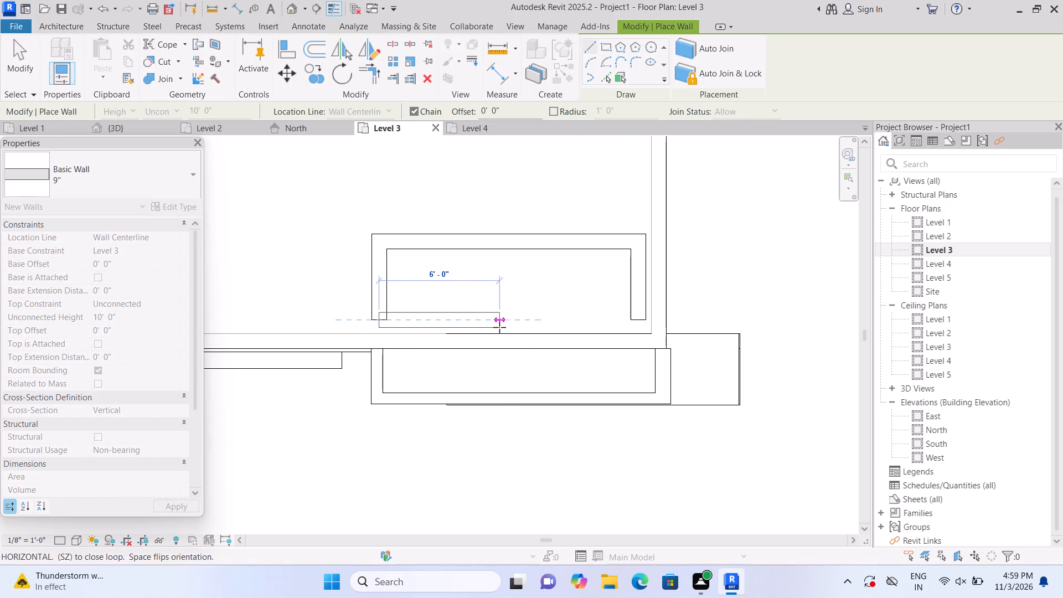
key(Escape)
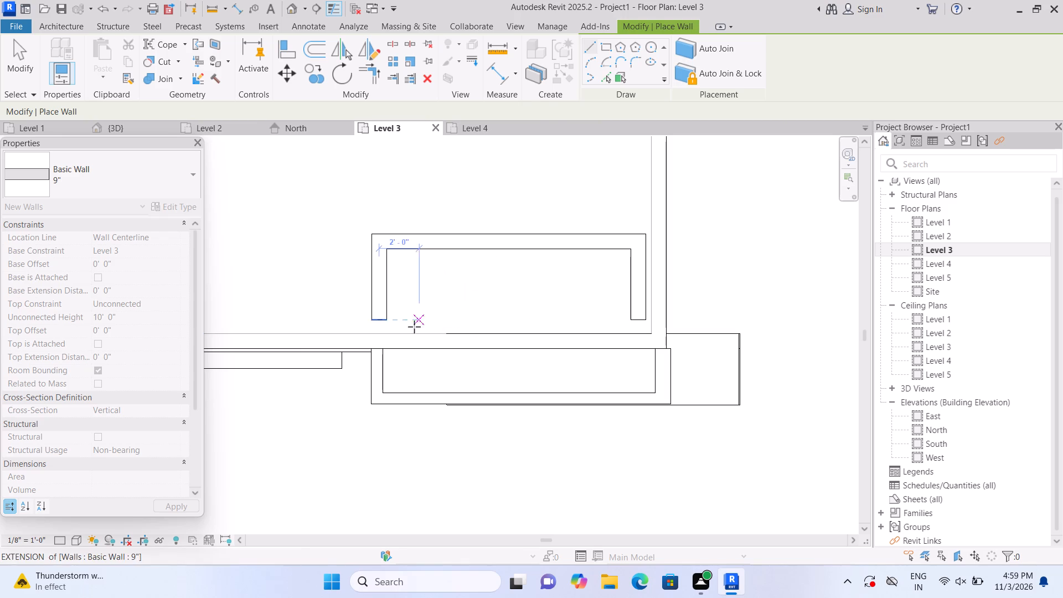
click(370, 323)
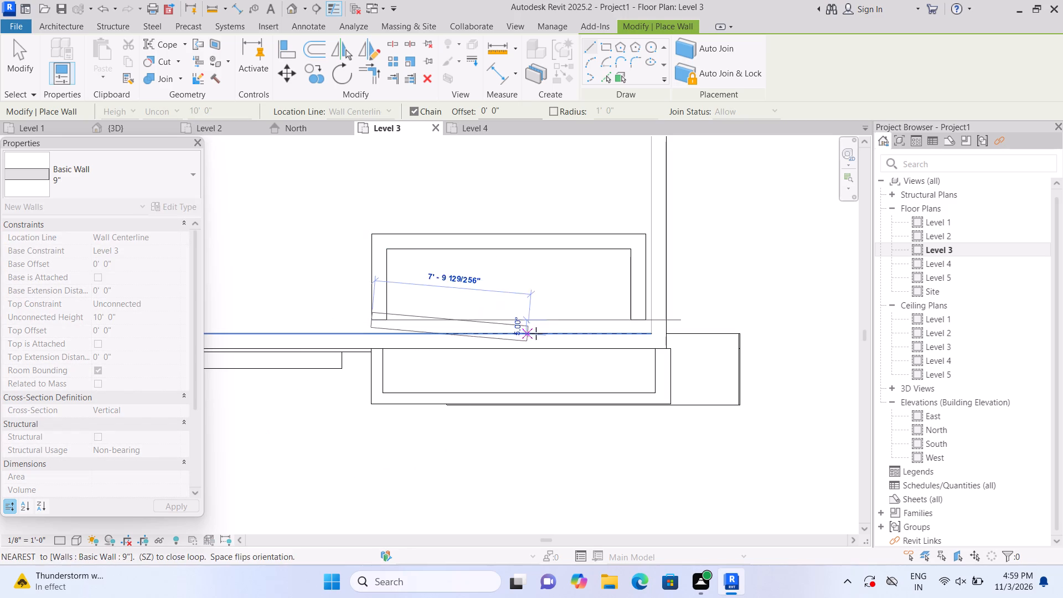
double_click(642, 323)
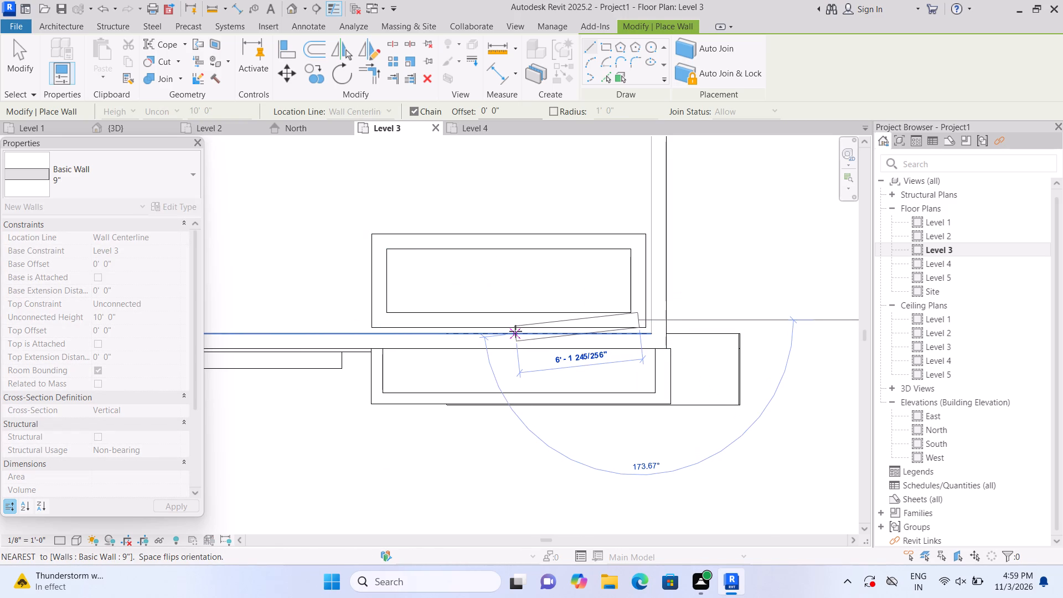
key(Escape)
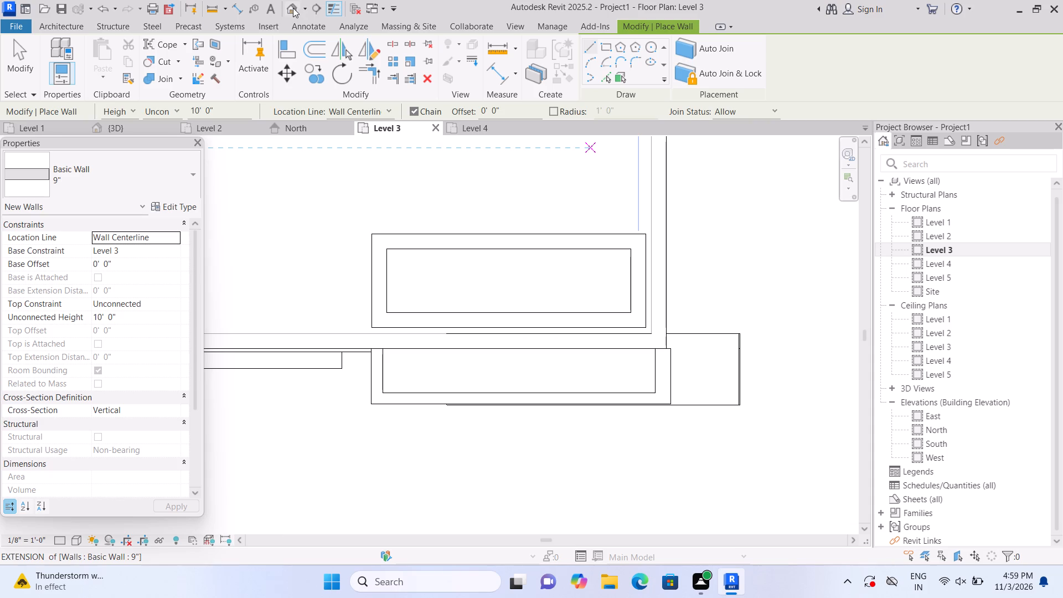
click(292, 8)
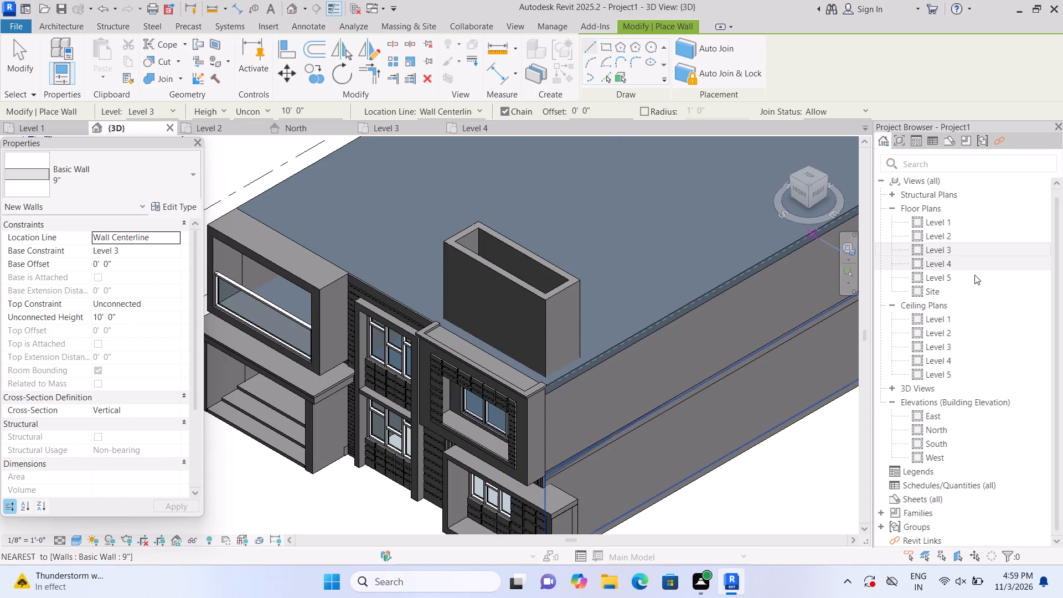
Open the enclosure's front wall for profile editing from the Level 3 floor plan.
double_click(917, 249)
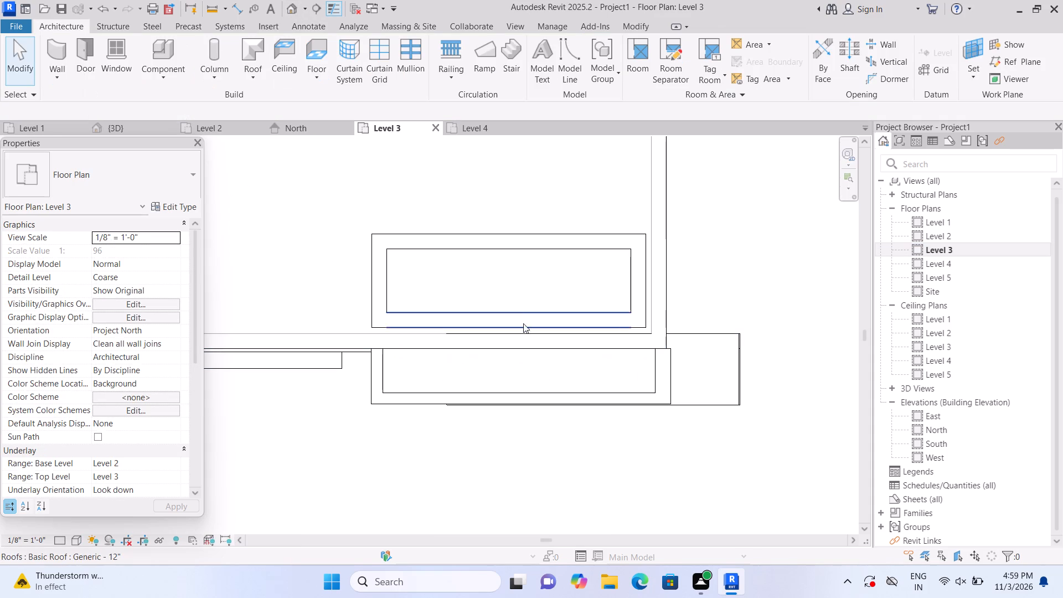
double_click(524, 317)
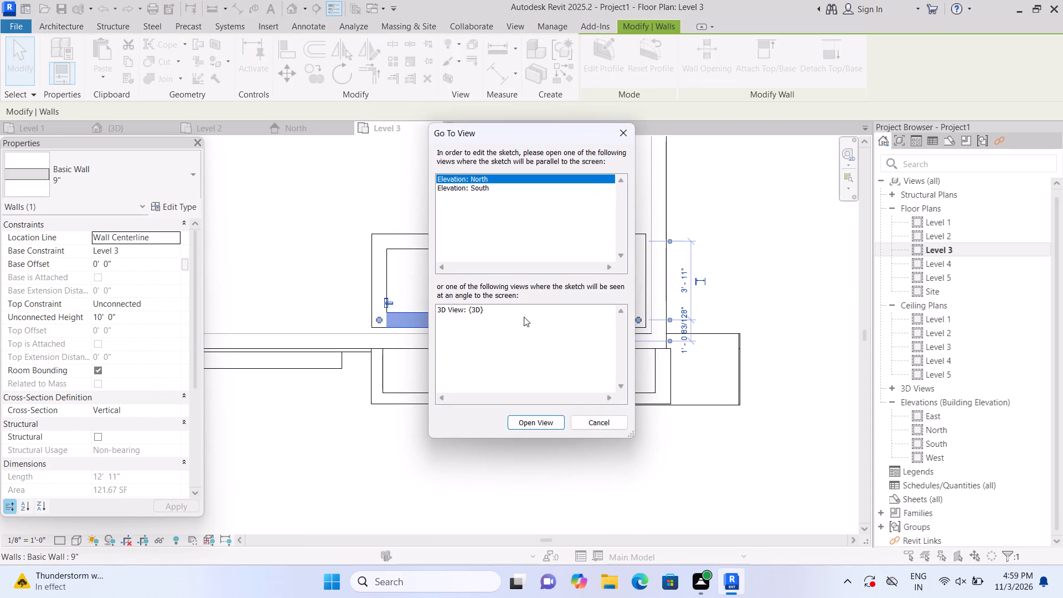
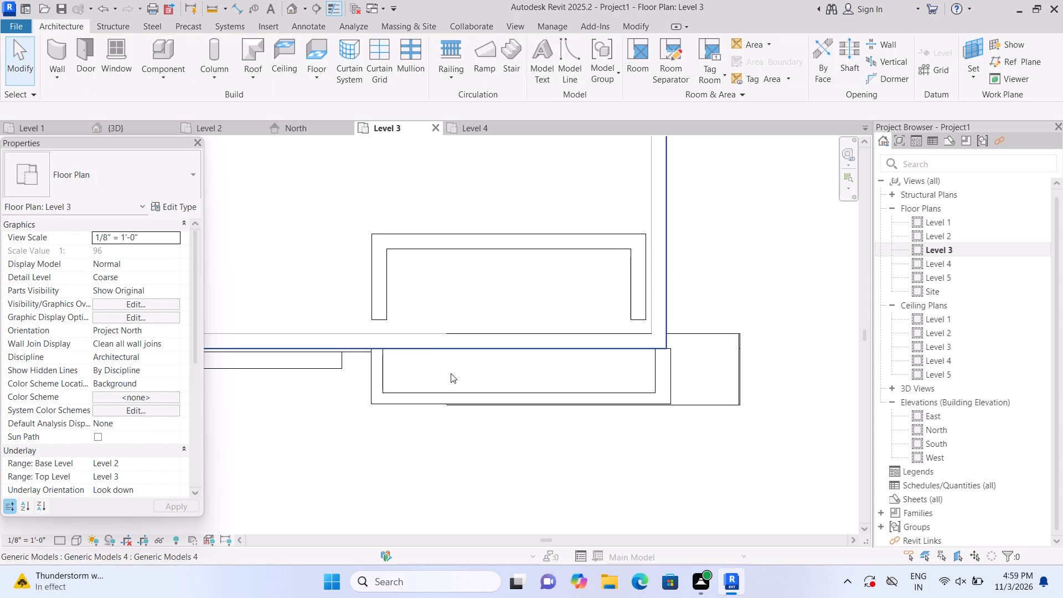
Delete the two short side walls of the U-shaped rooftop enclosure on Level 3, keeping its long back wall.
click(376, 285)
key(Delete)
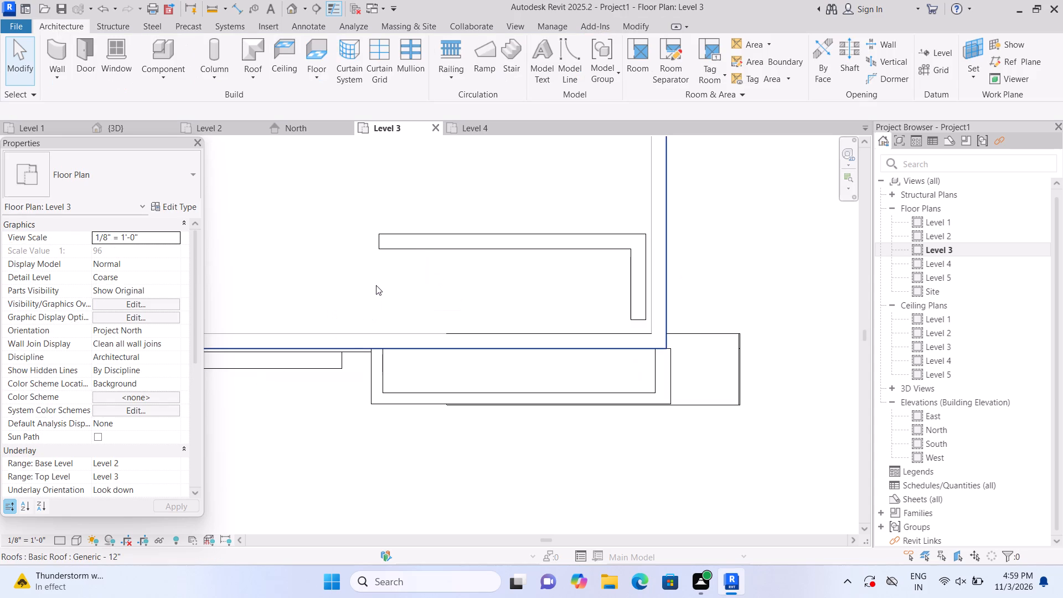
click(633, 280)
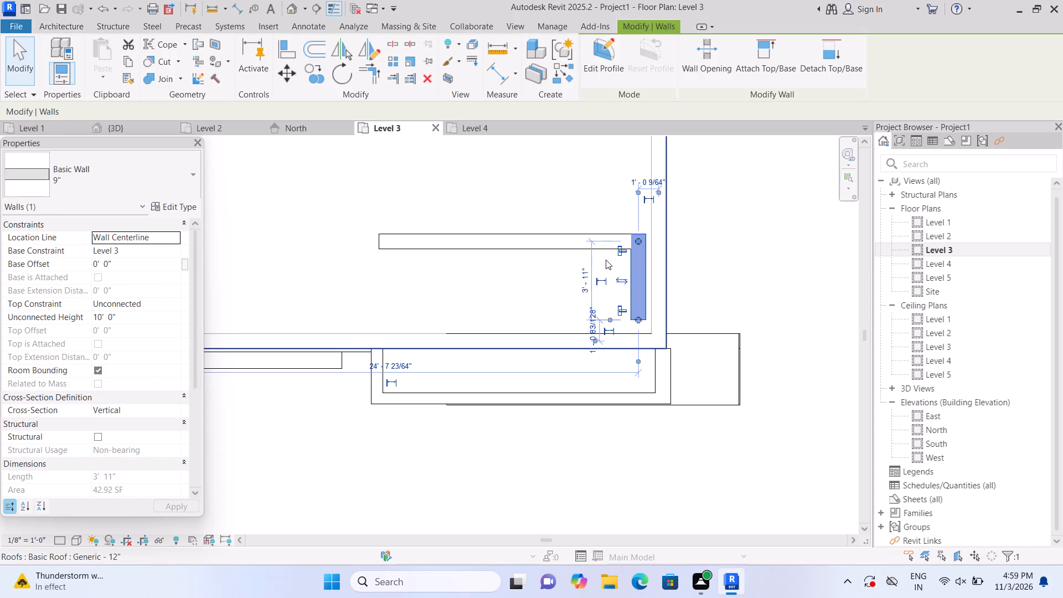
key(Delete)
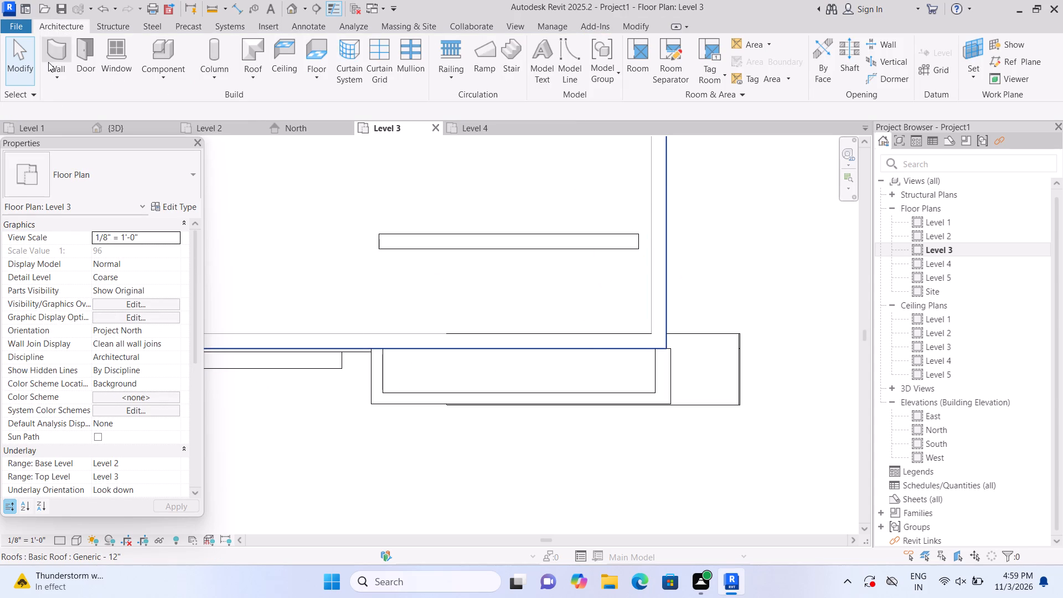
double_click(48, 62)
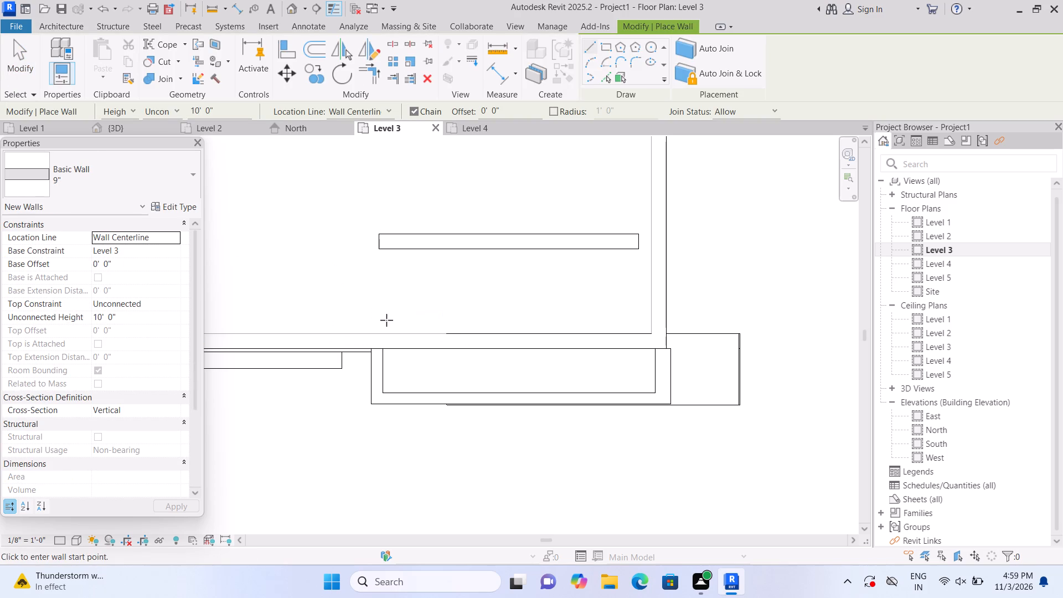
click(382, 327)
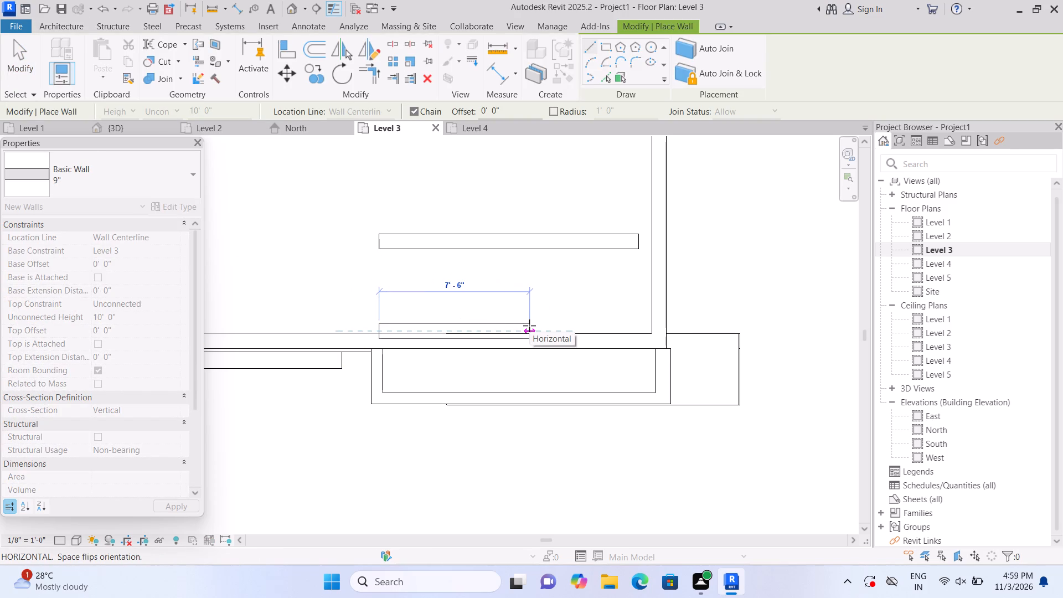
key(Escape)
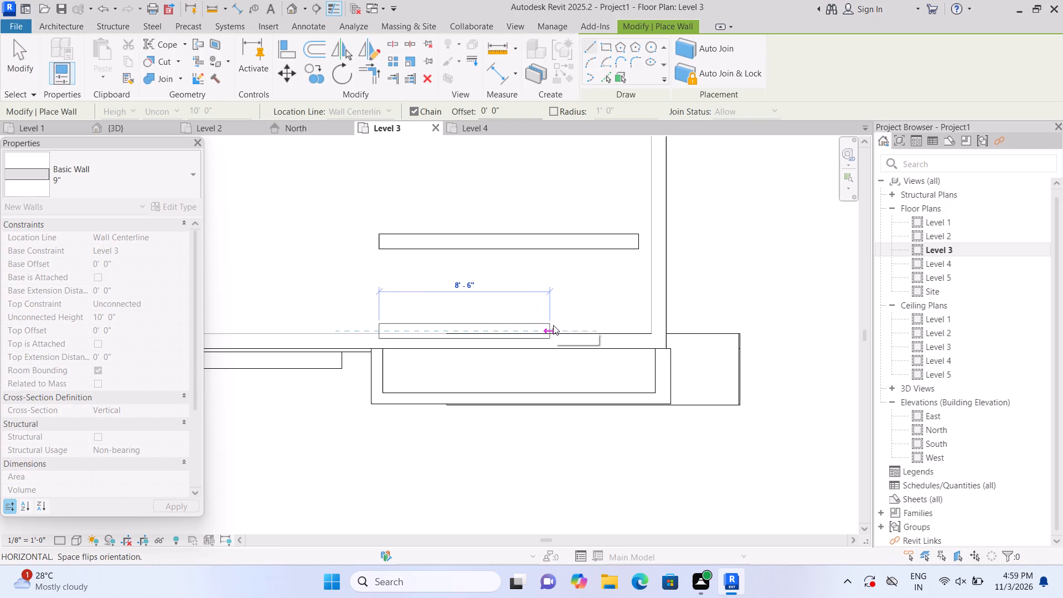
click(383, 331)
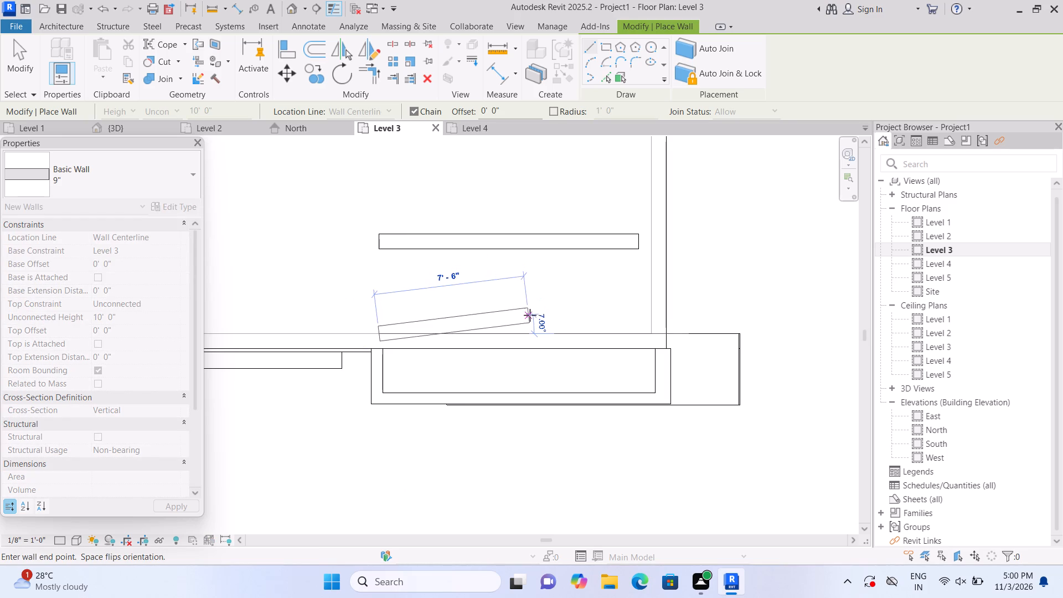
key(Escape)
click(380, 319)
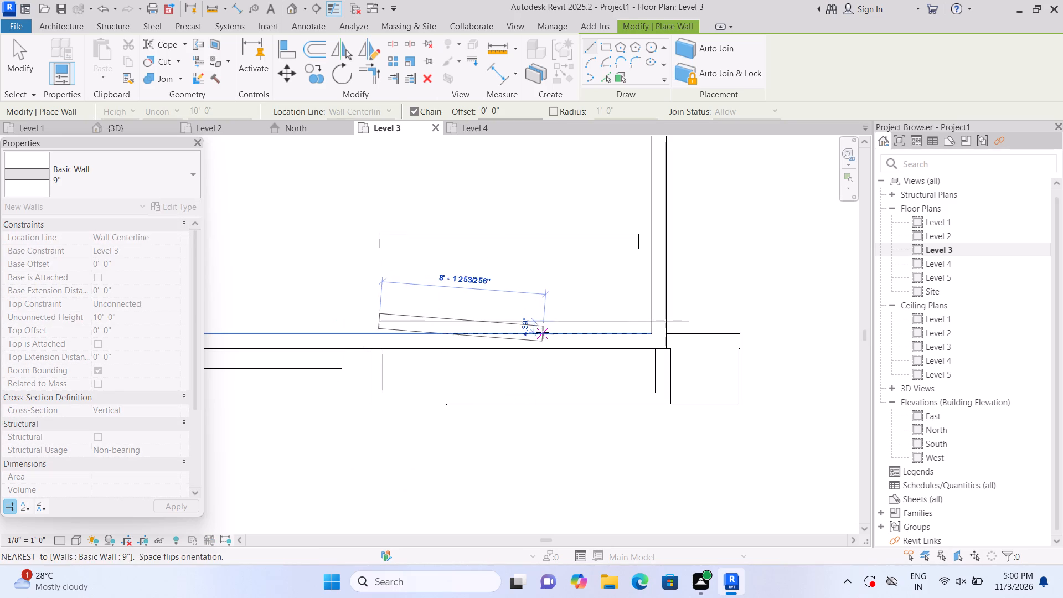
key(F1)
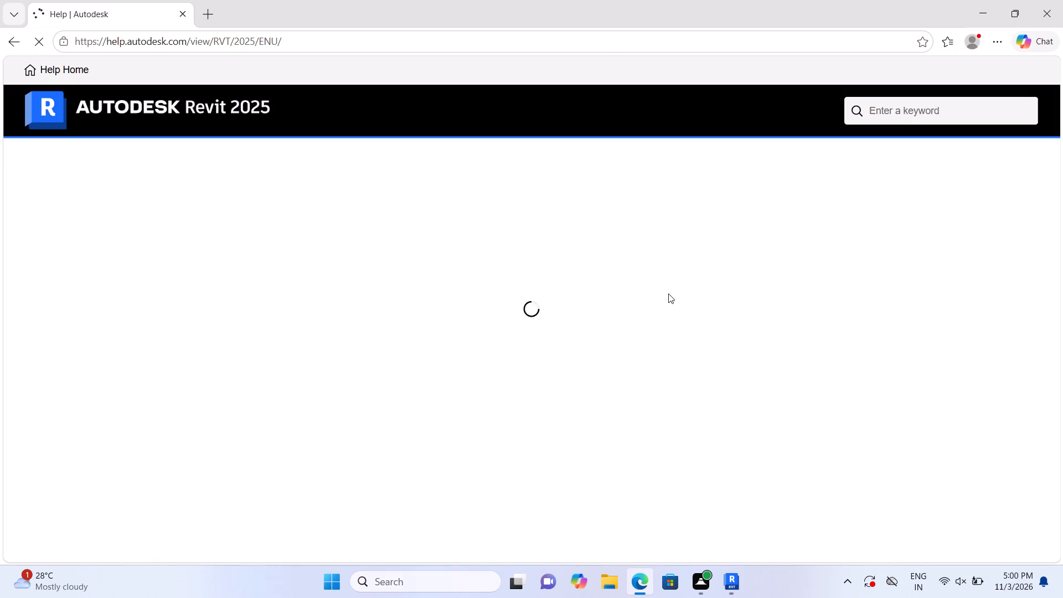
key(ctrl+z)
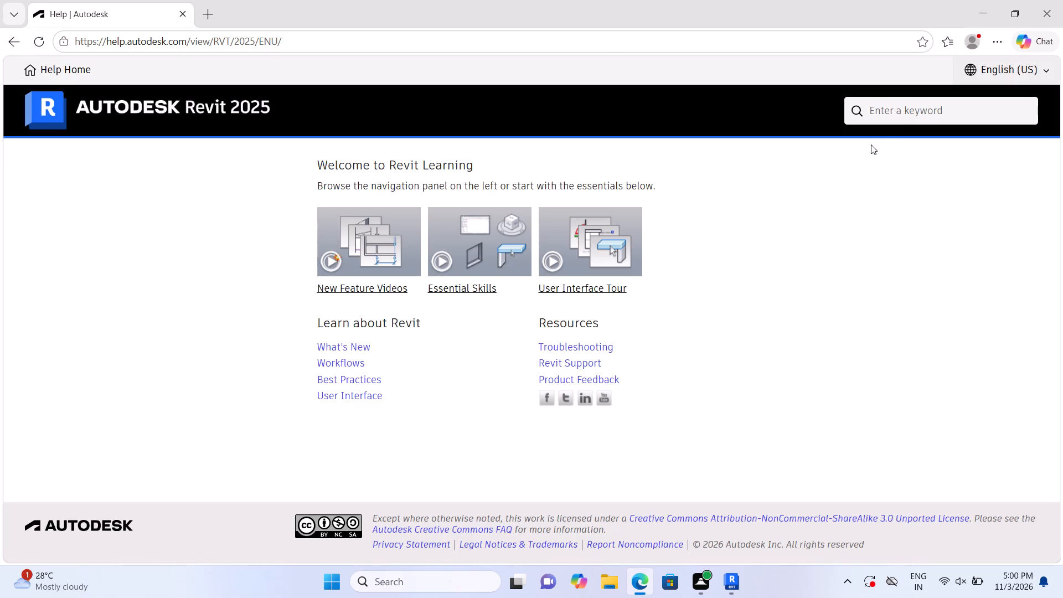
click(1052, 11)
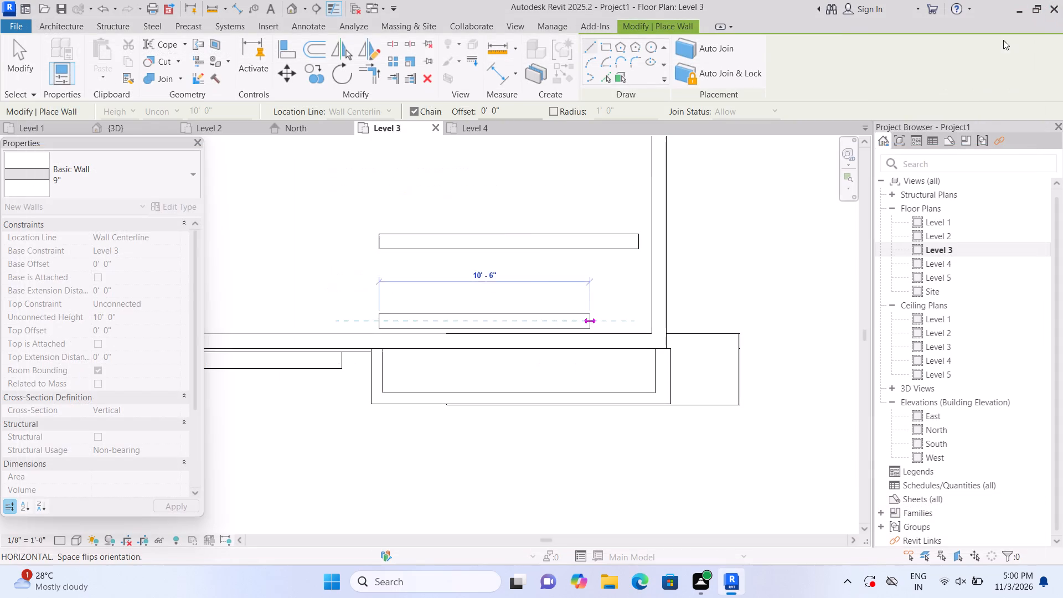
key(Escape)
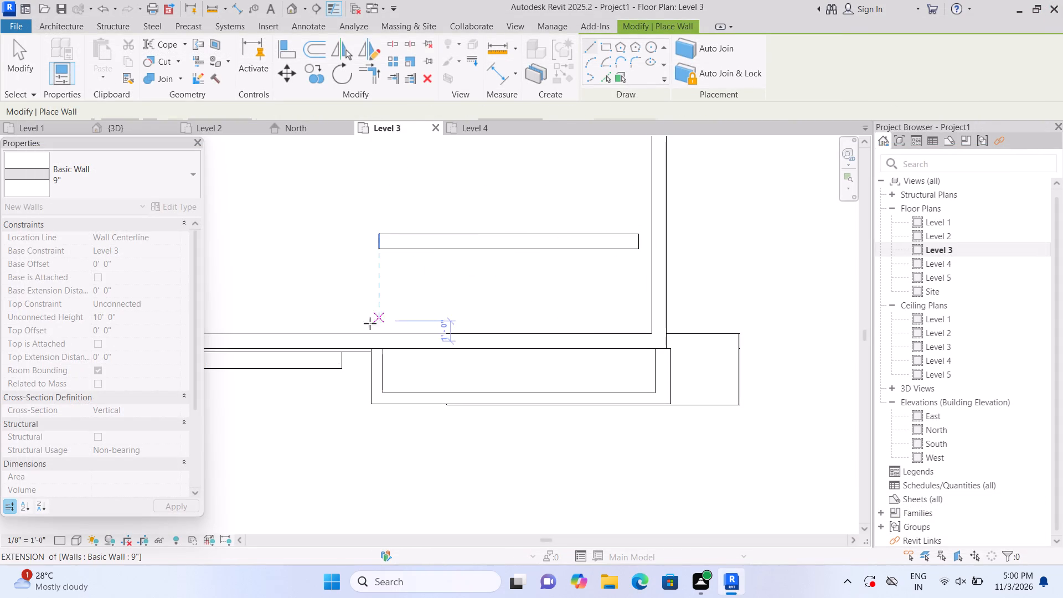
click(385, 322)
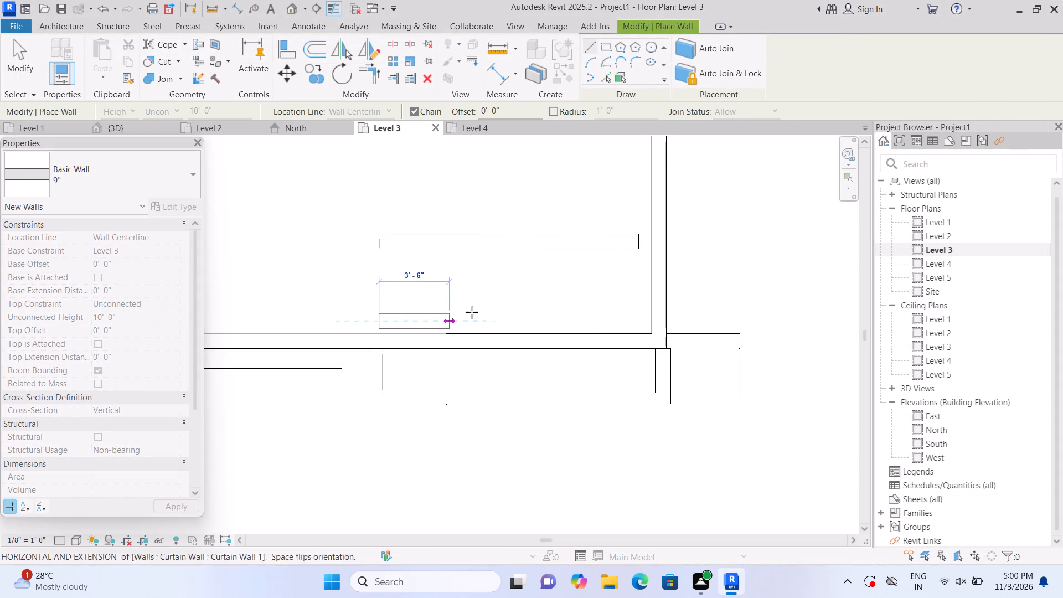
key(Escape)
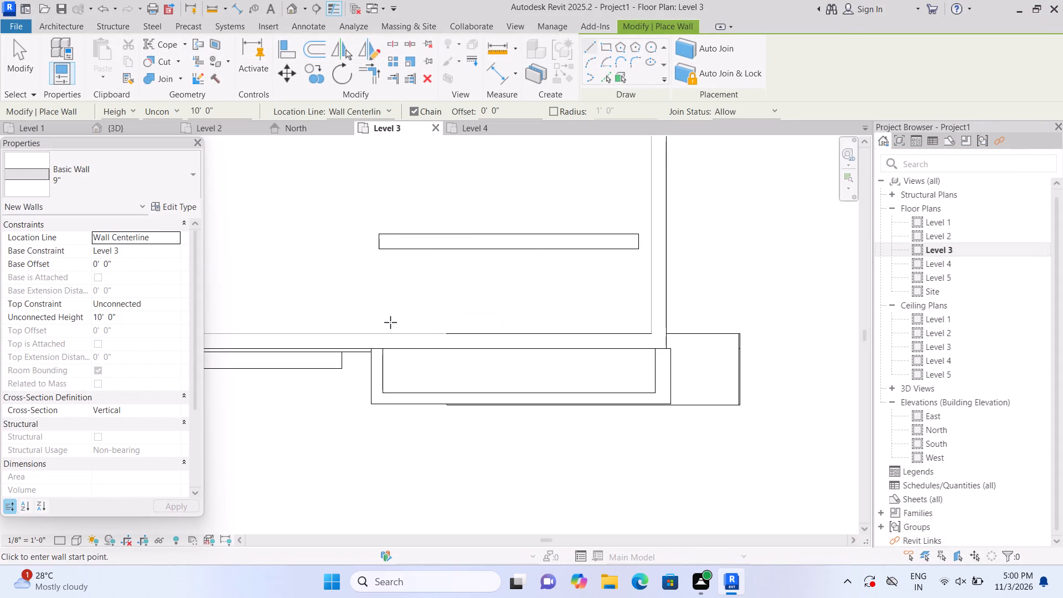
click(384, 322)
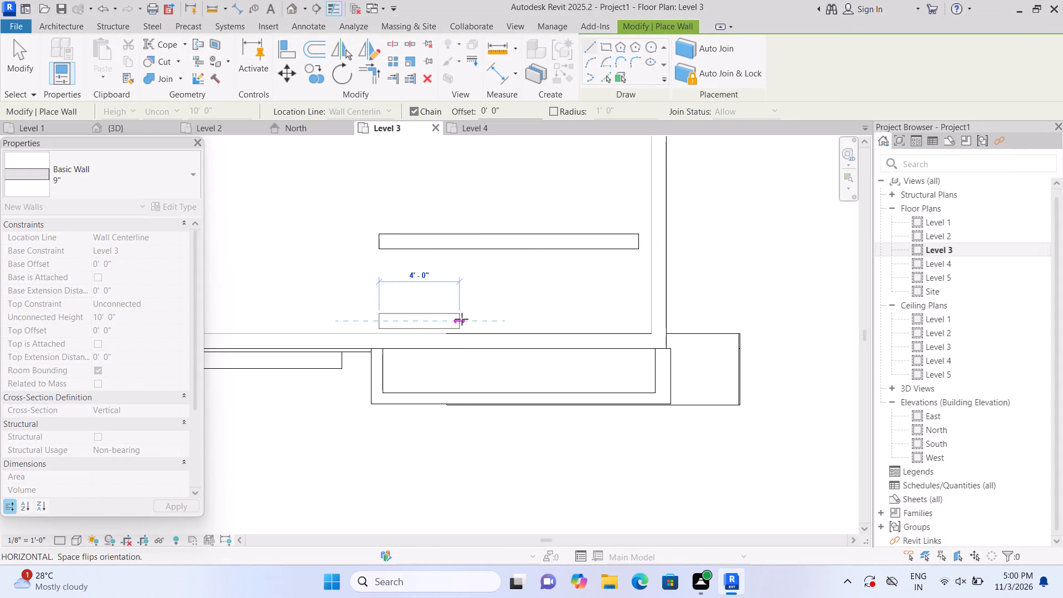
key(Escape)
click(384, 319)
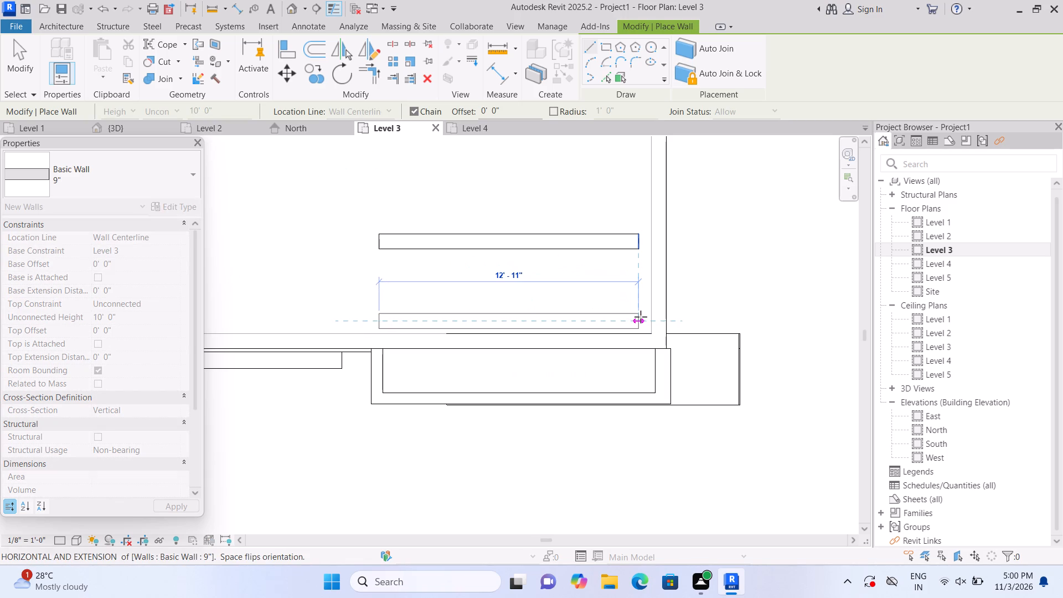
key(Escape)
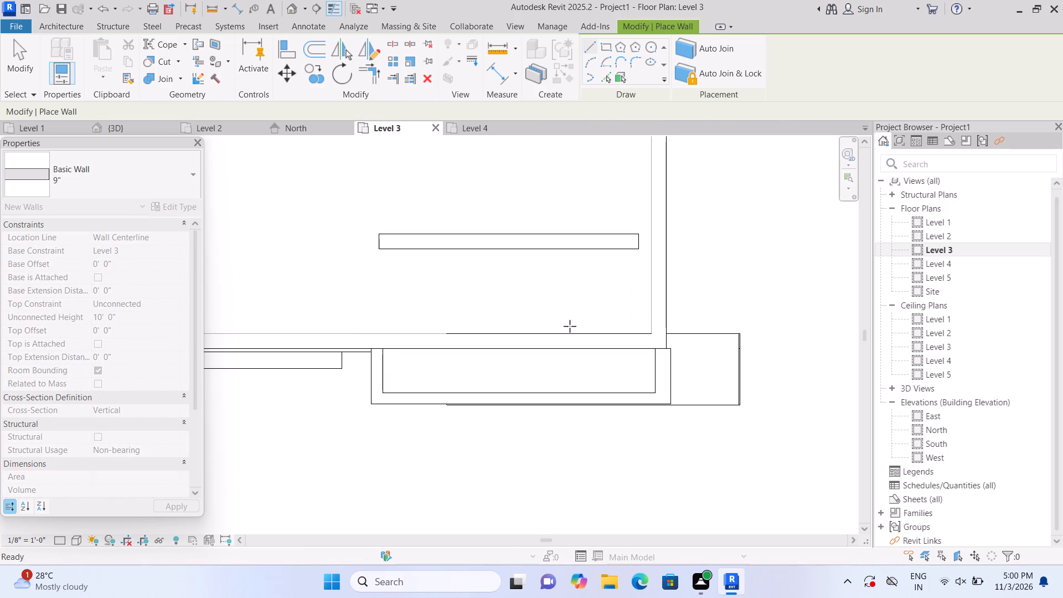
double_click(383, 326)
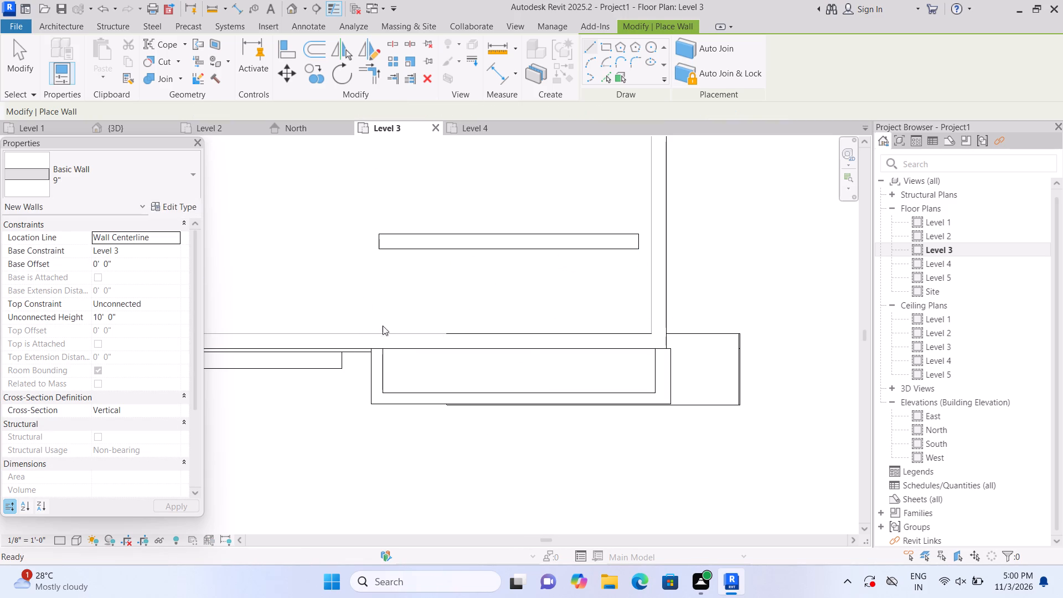
Draw 9" walls, 10' high, along the front, right and left sides of the remaining long wall, closing the rectangular enclosure.
click(57, 55)
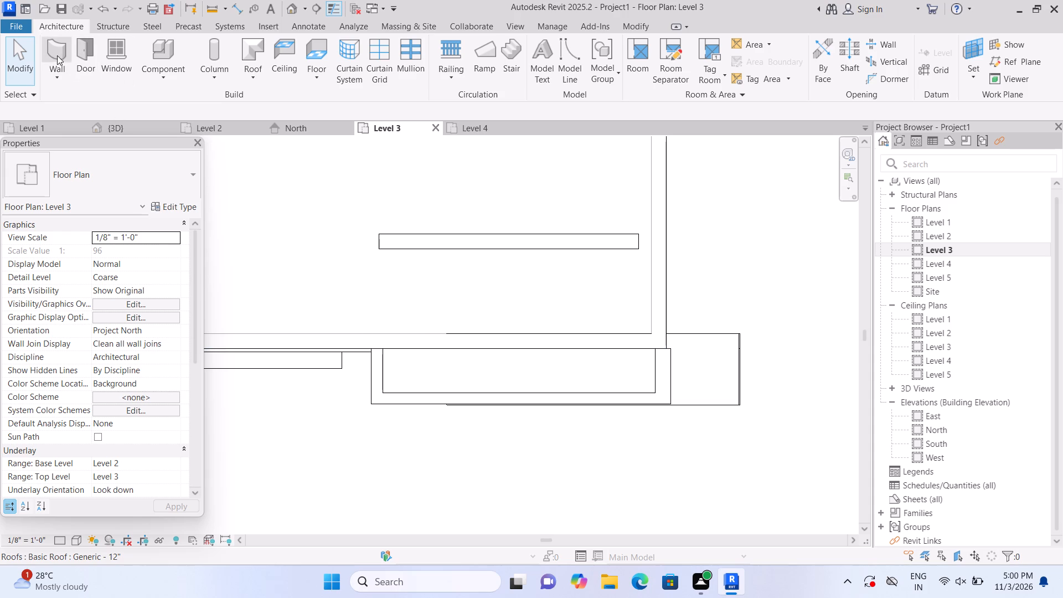
click(386, 326)
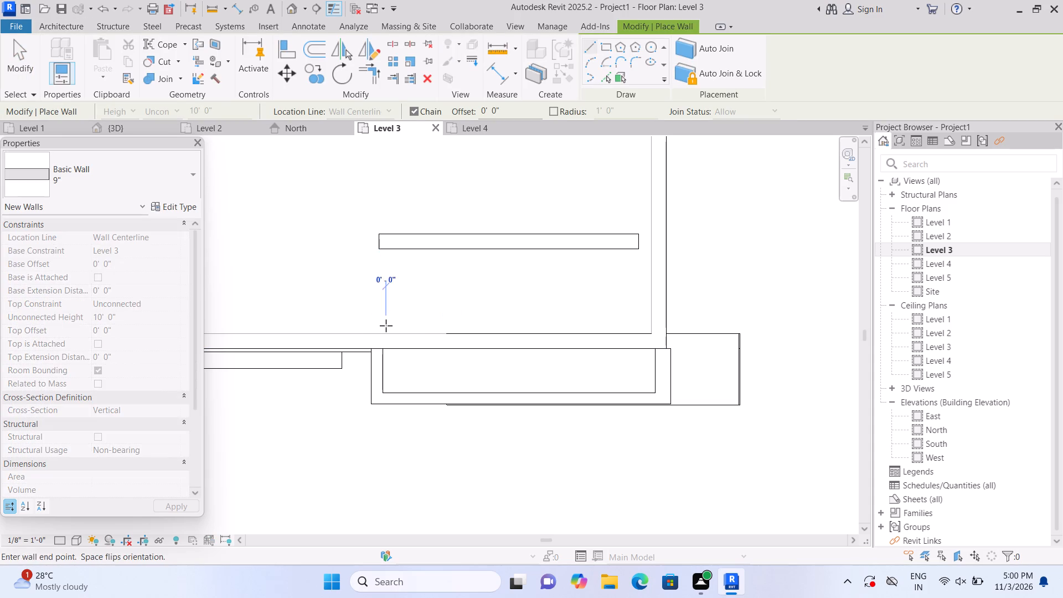
click(639, 329)
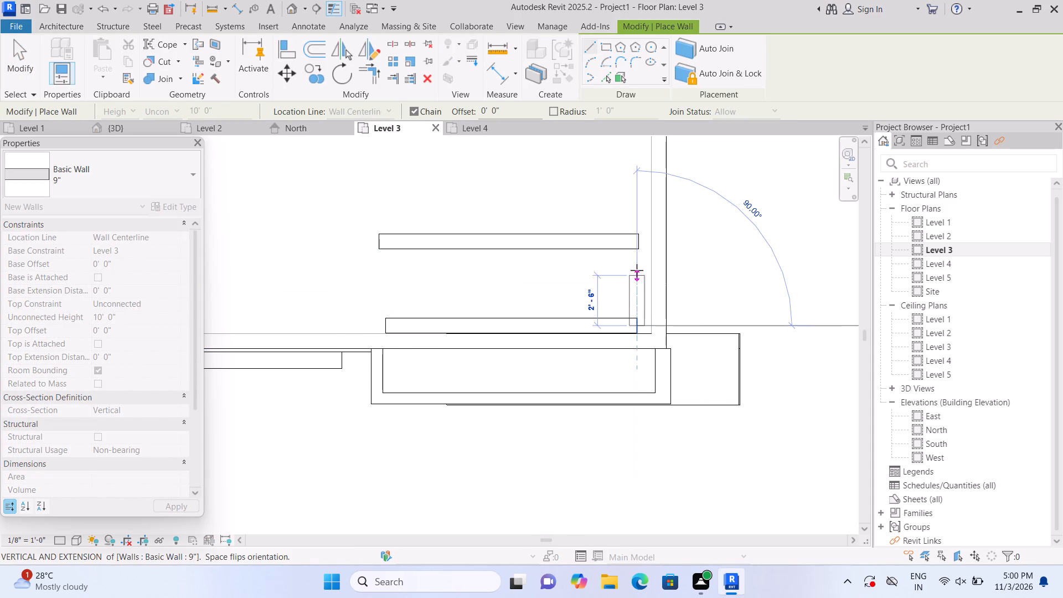
click(630, 239)
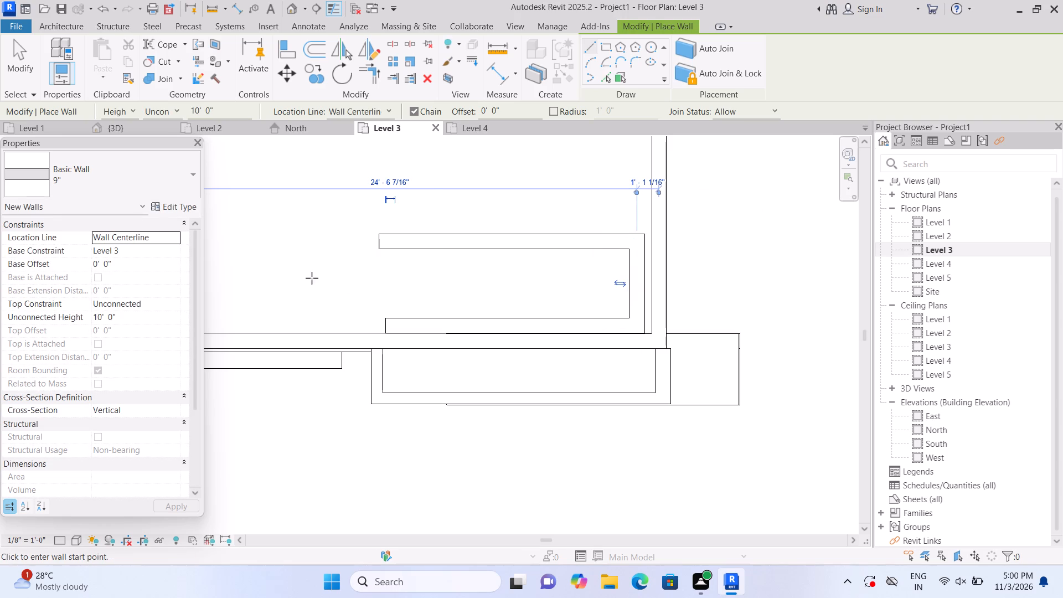
click(381, 239)
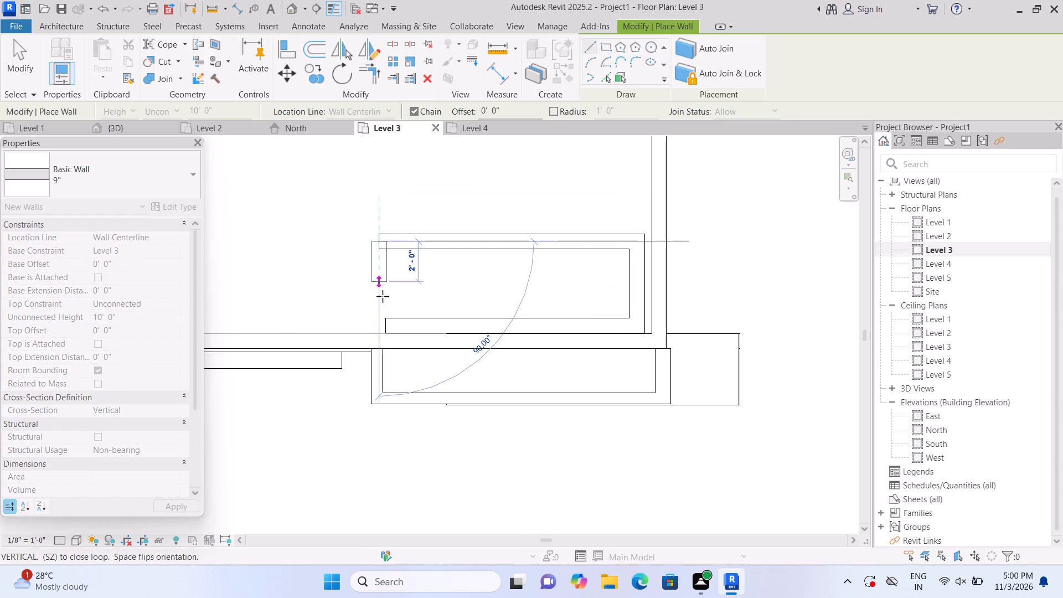
click(385, 334)
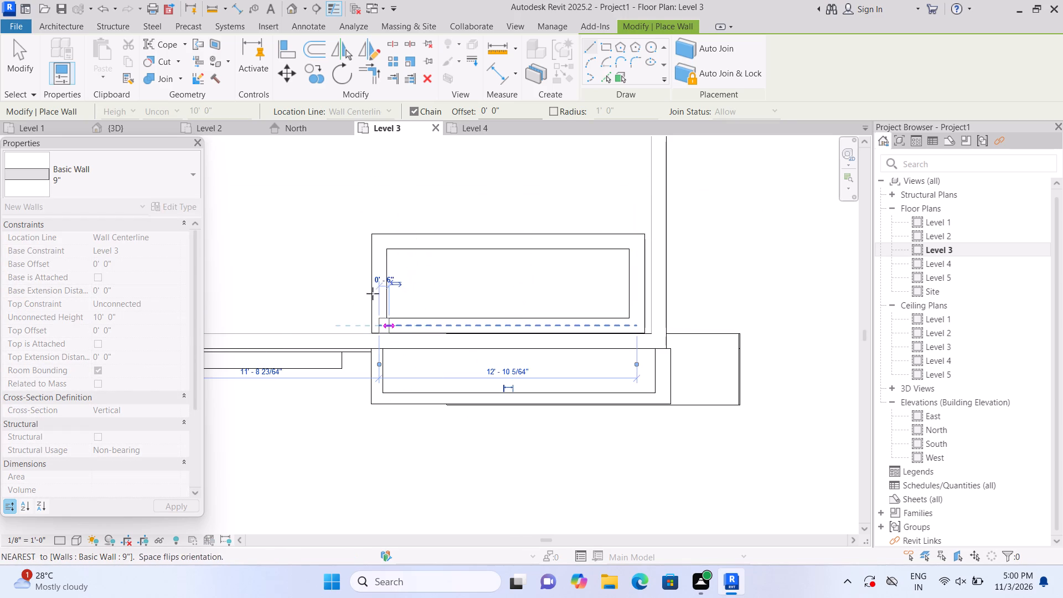
key(Escape)
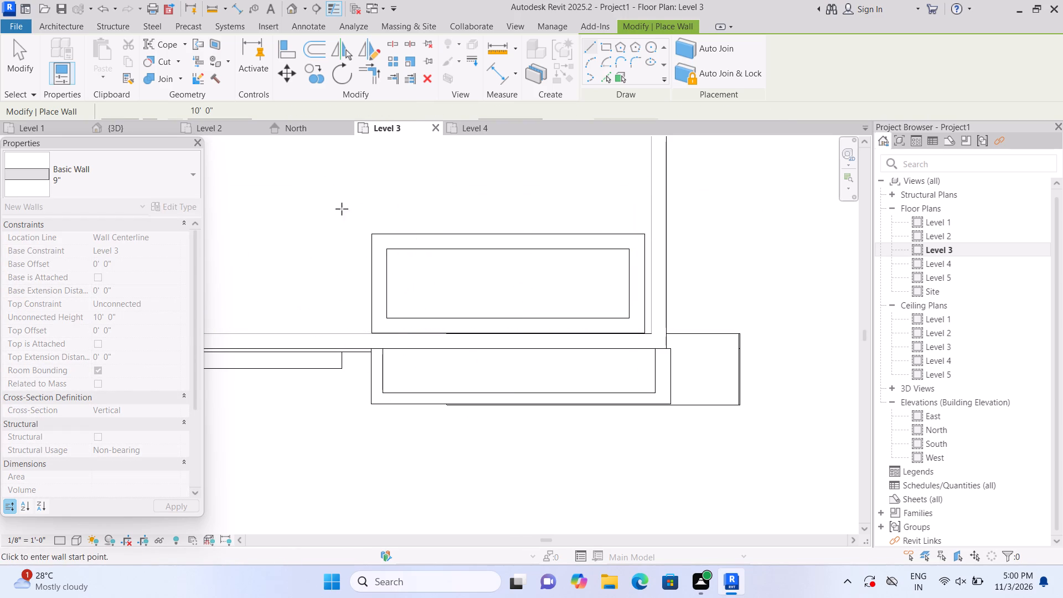
Check the enclosure in 3D and delete its long front wall in the Level 3 floor plan.
click(293, 12)
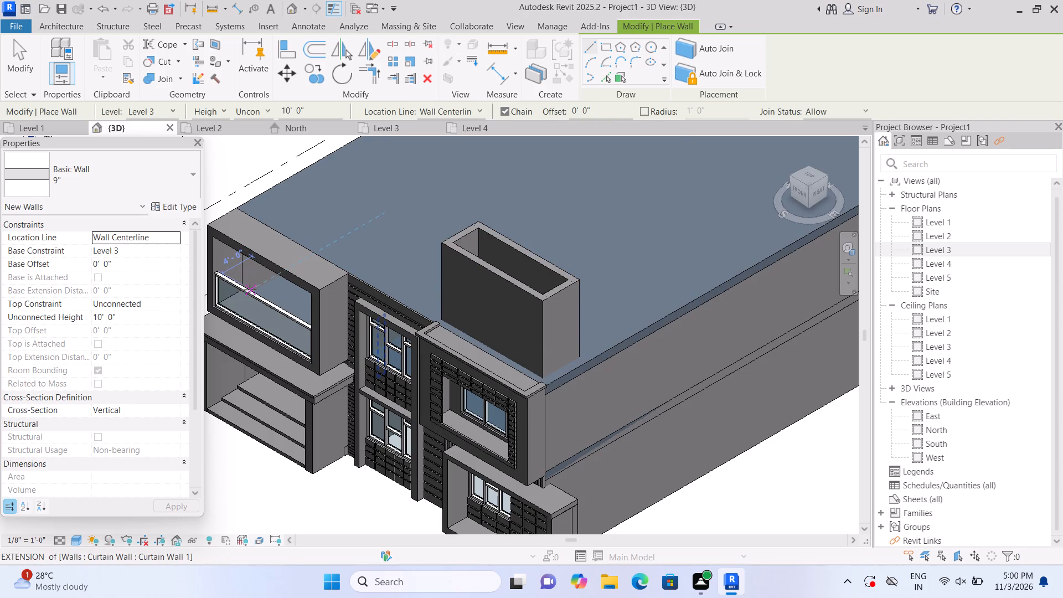
double_click(915, 248)
scroll(544, 332, up, 1)
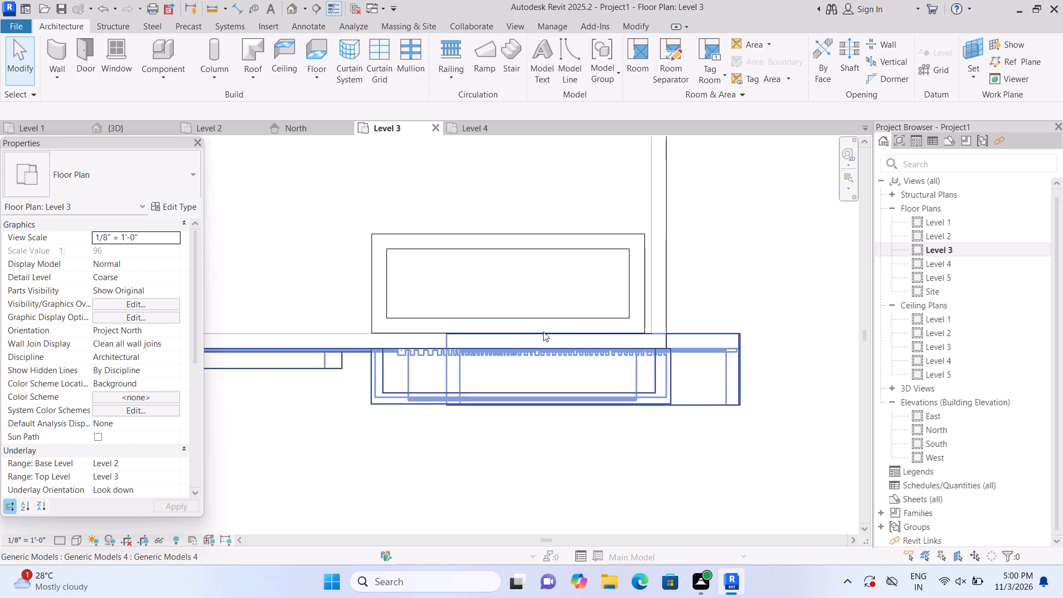
scroll(543, 332, up, 3)
scroll(828, 227, down, 2)
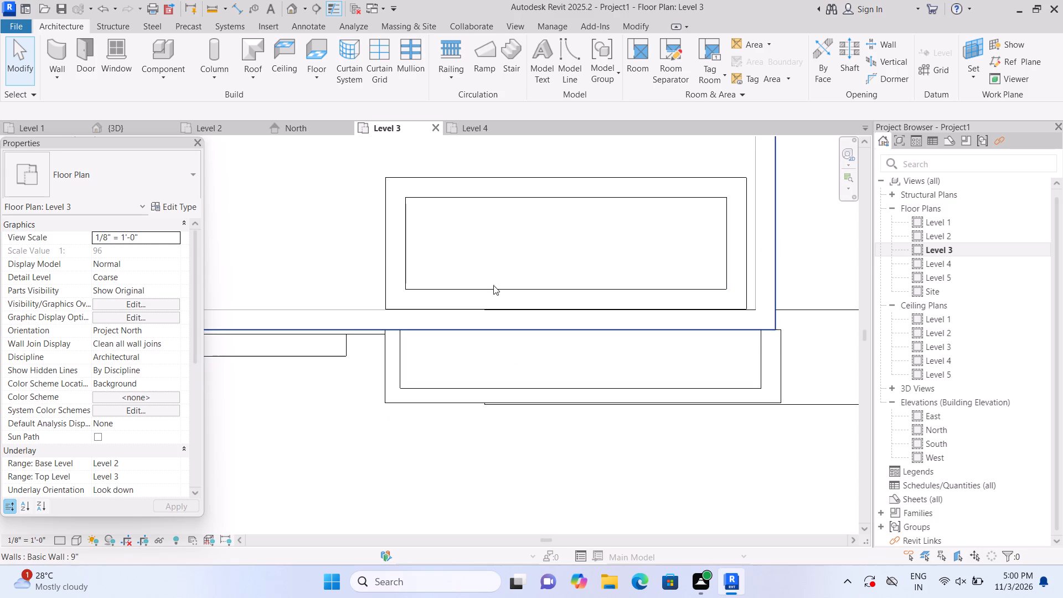
click(495, 288)
key(Delete)
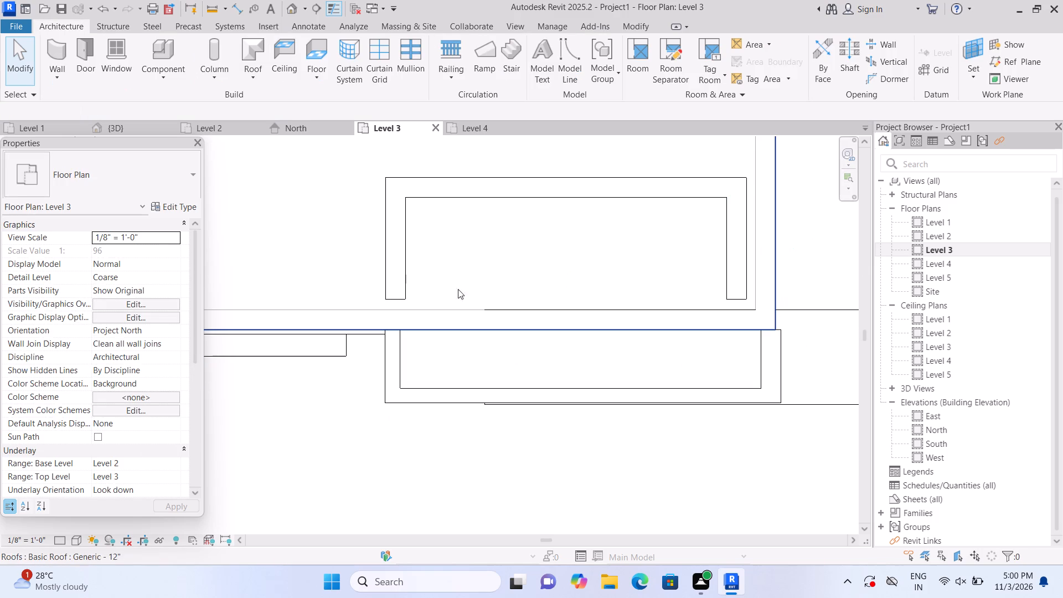
Draw 9" walls extending both enclosure sides to the building's front exterior wall, joined by a front wall about 13' long on its centerline.
click(48, 48)
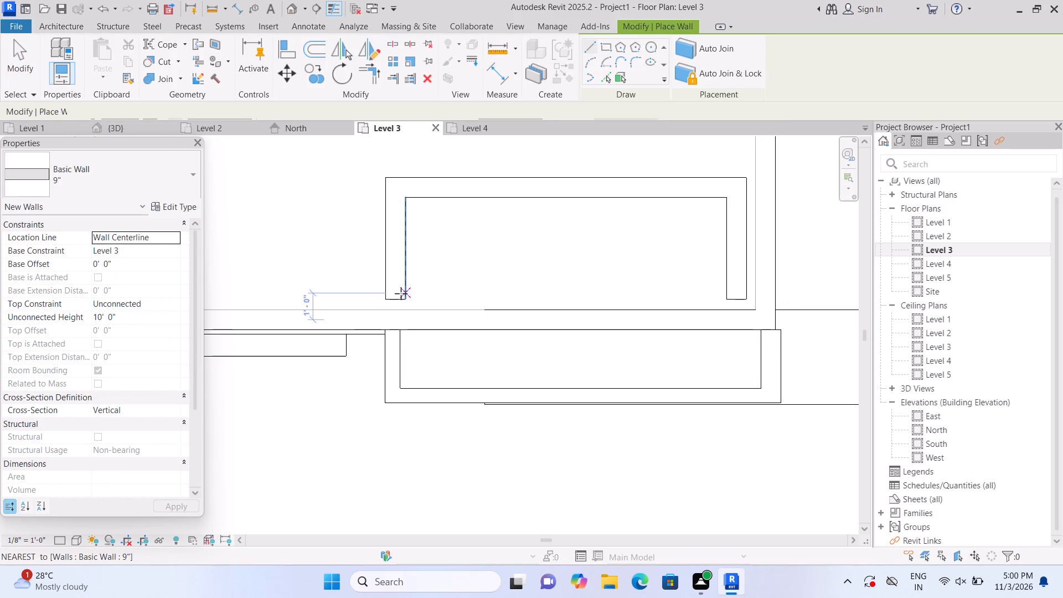
click(398, 295)
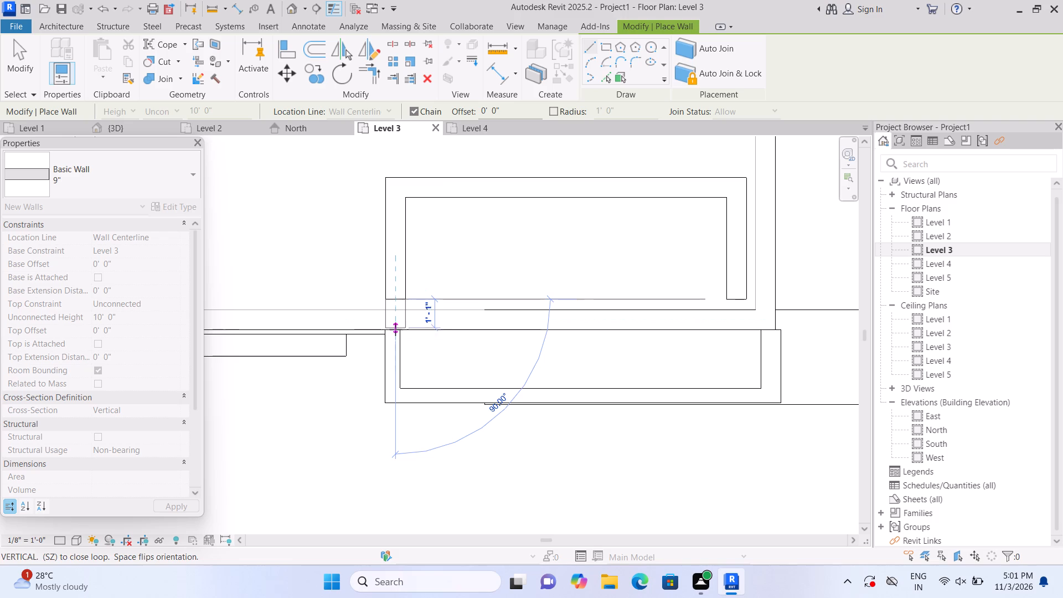
double_click(395, 329)
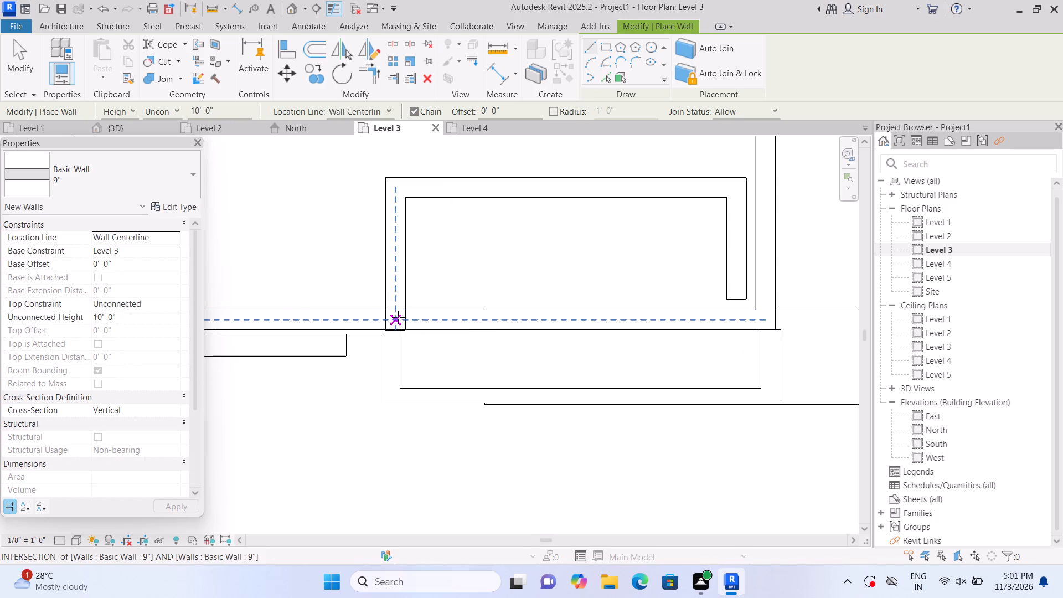
click(398, 317)
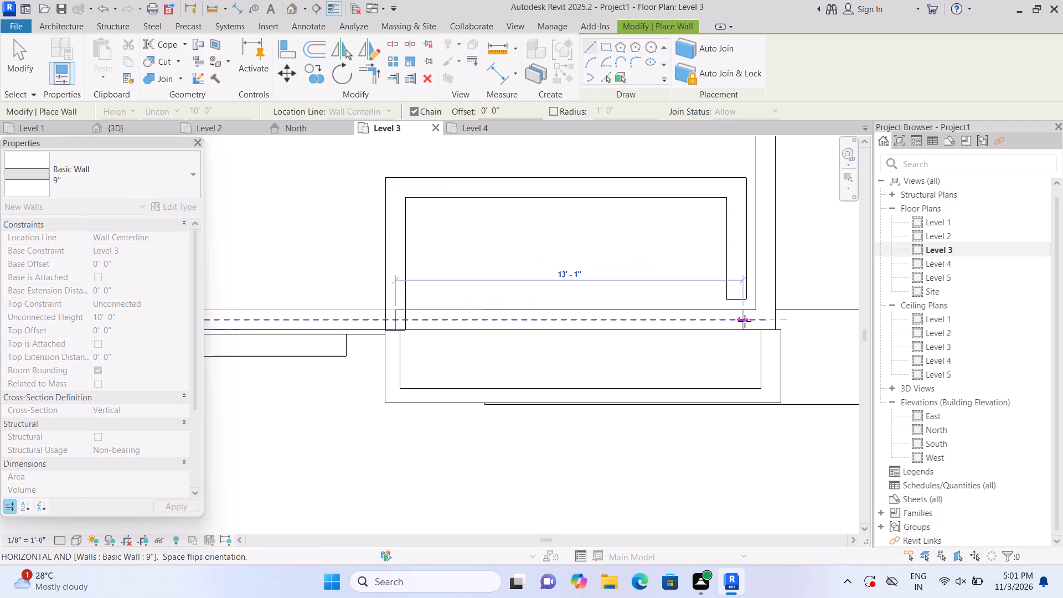
click(741, 321)
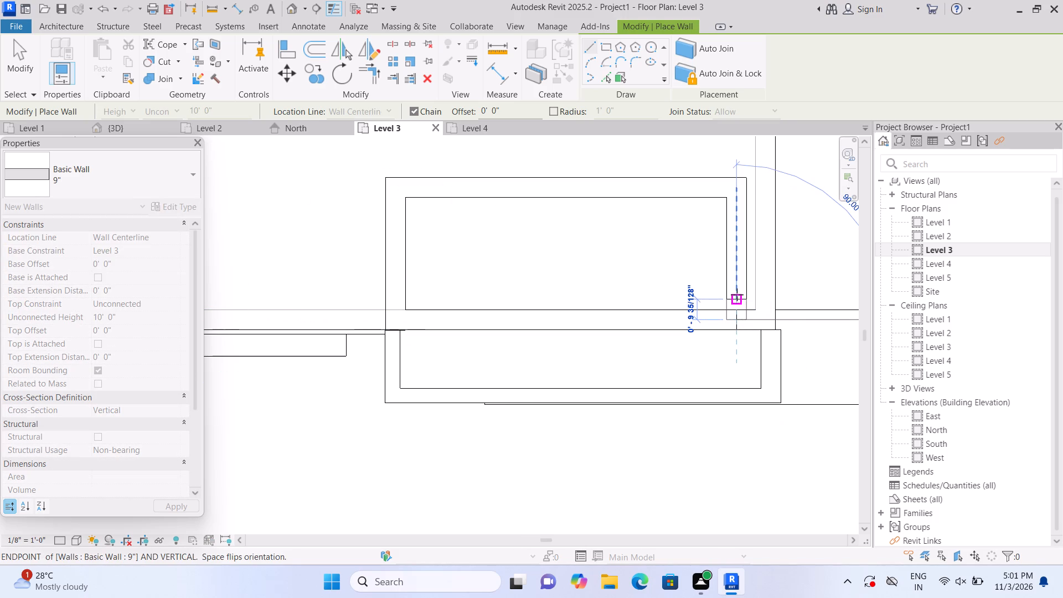
double_click(737, 292)
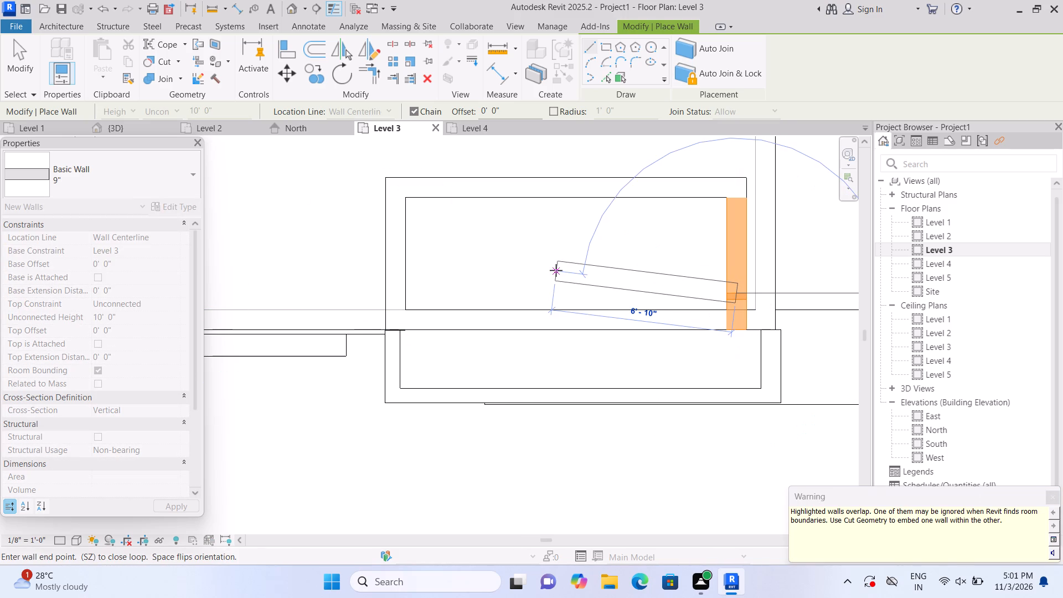
Delete the two overlapping 9" wall segments along the enclosure's right side in the Level 3 floor plan.
key(Escape)
key(Escape)
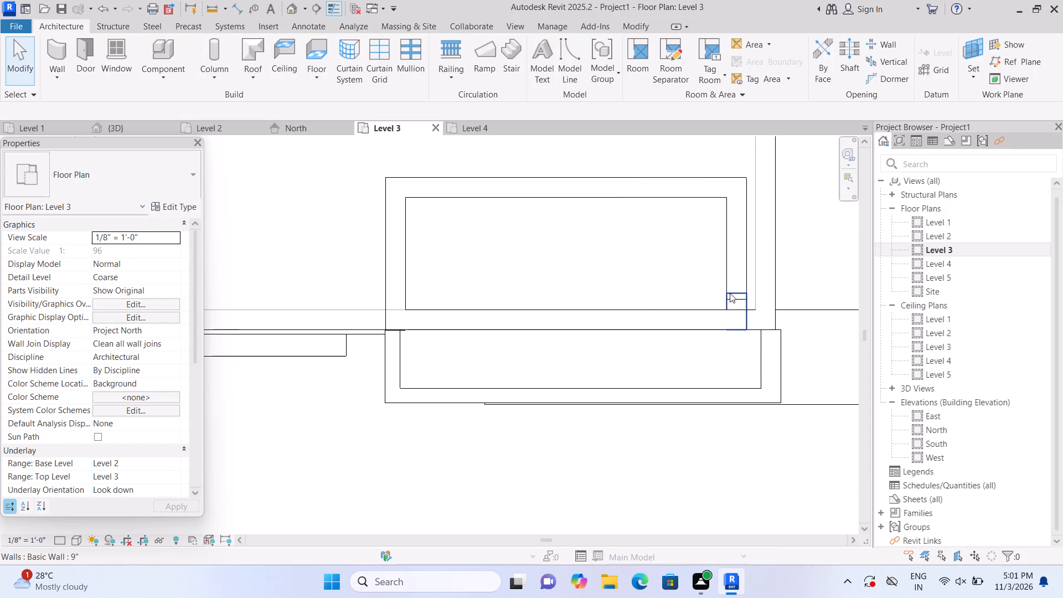
click(730, 293)
key(Delete)
double_click(736, 286)
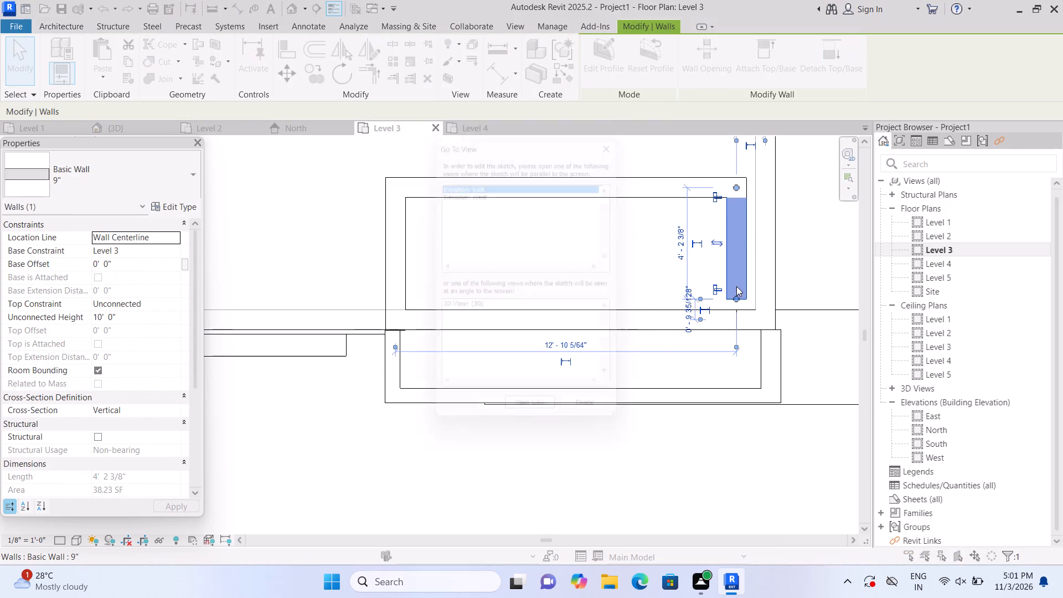
key(Delete)
click(618, 135)
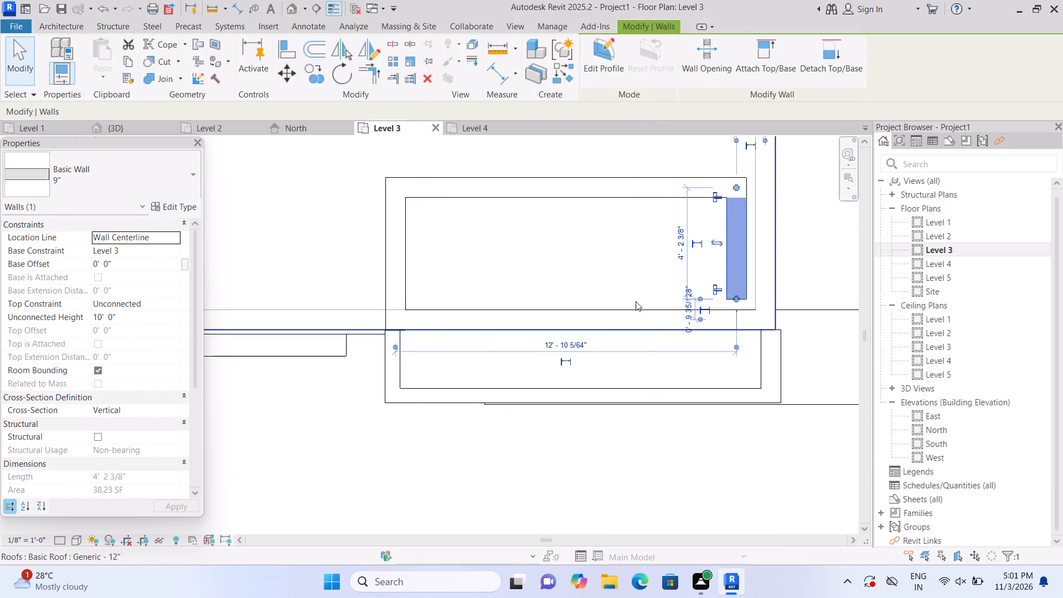
key(Delete)
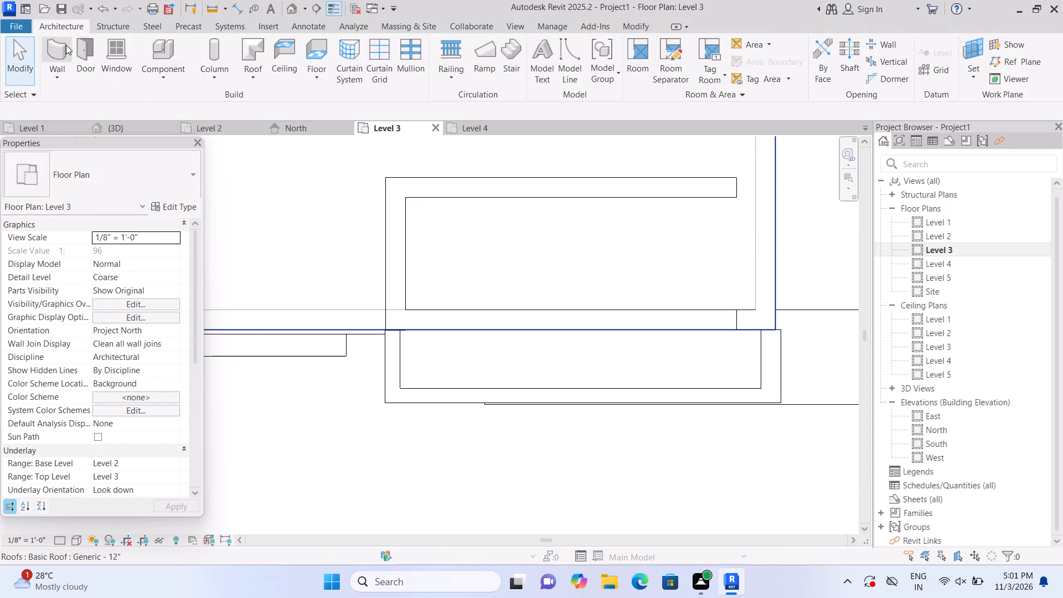
Draw a single 9" wall, 10' high and about 5' long, from the front wall's right end to the back wall's right end.
click(56, 45)
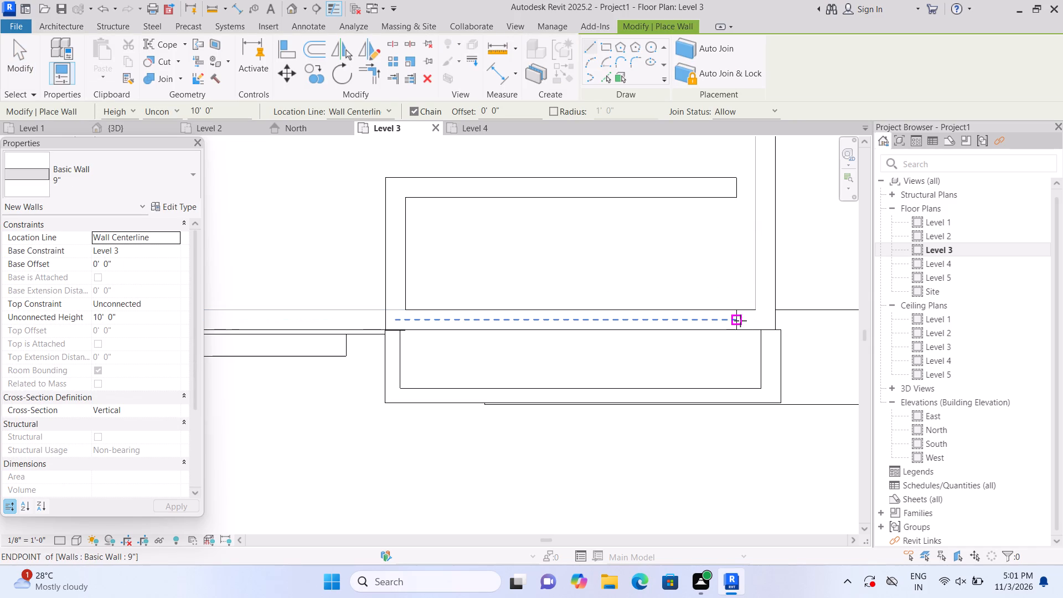
click(740, 321)
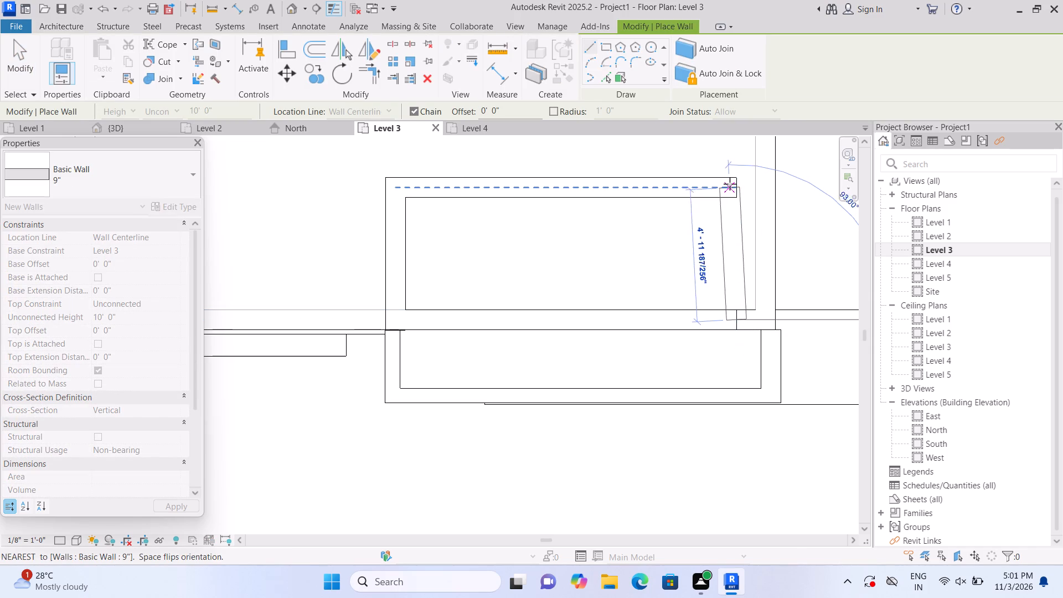
click(734, 186)
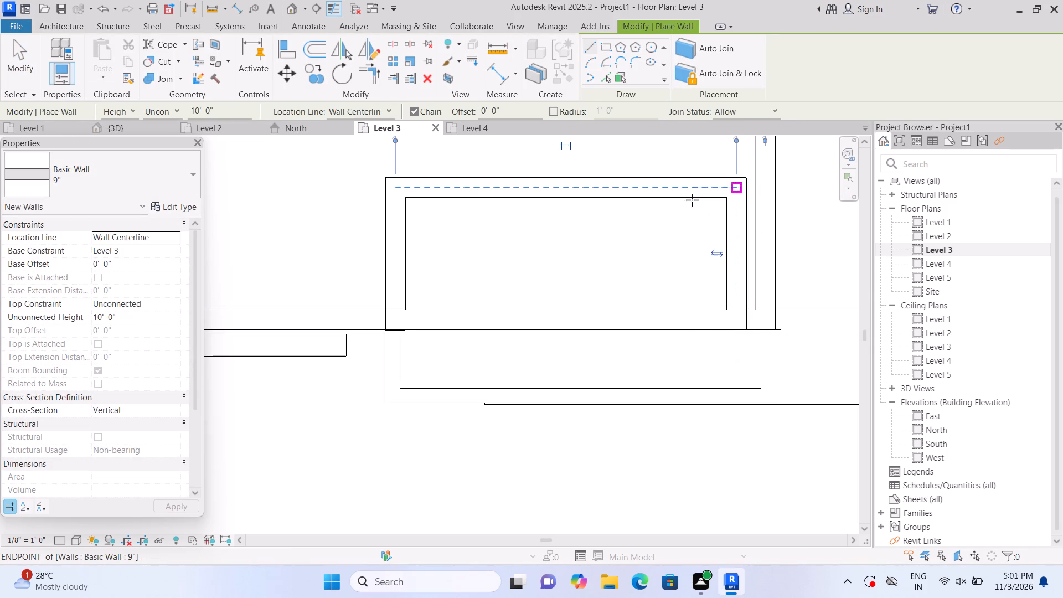
key(Escape)
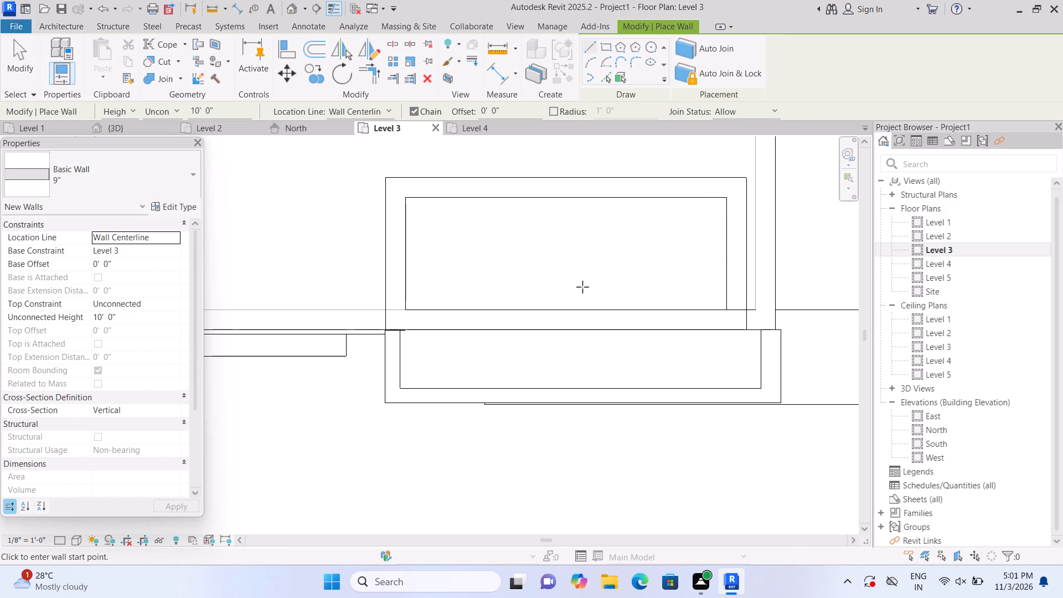
Examine the rebuilt rooftop enclosure and its alignment with the front facade in 3D.
click(290, 9)
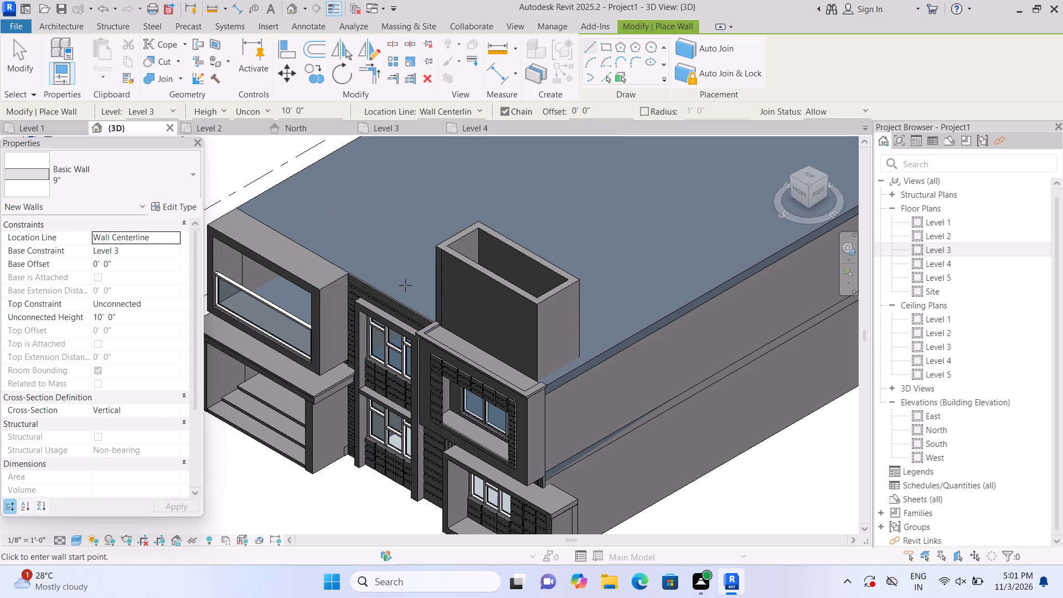
scroll(405, 285, up, 2)
scroll(406, 293, down, 2)
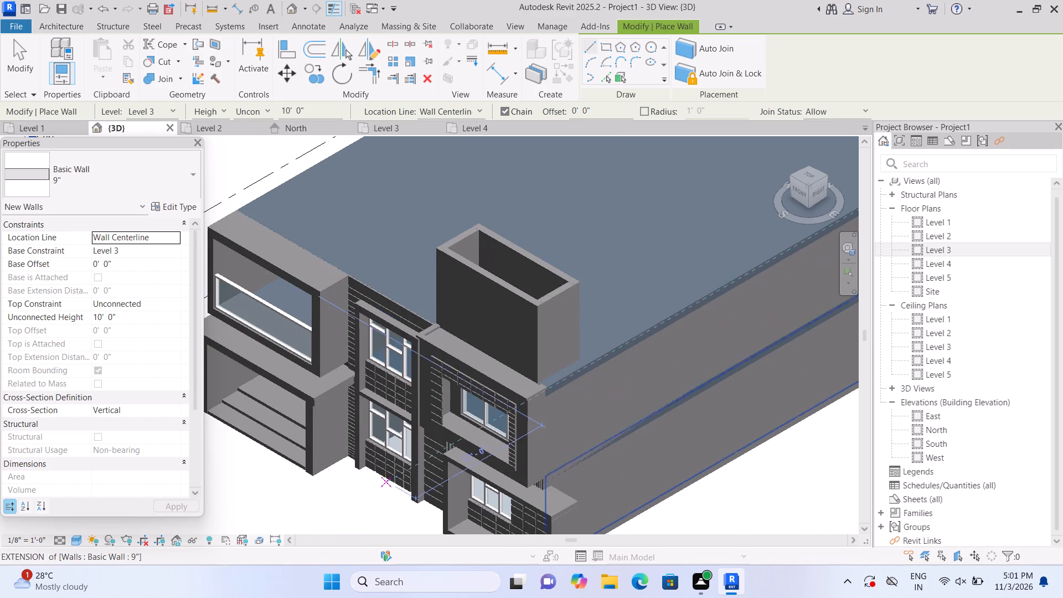
middle_drag(336, 511, 372, 434)
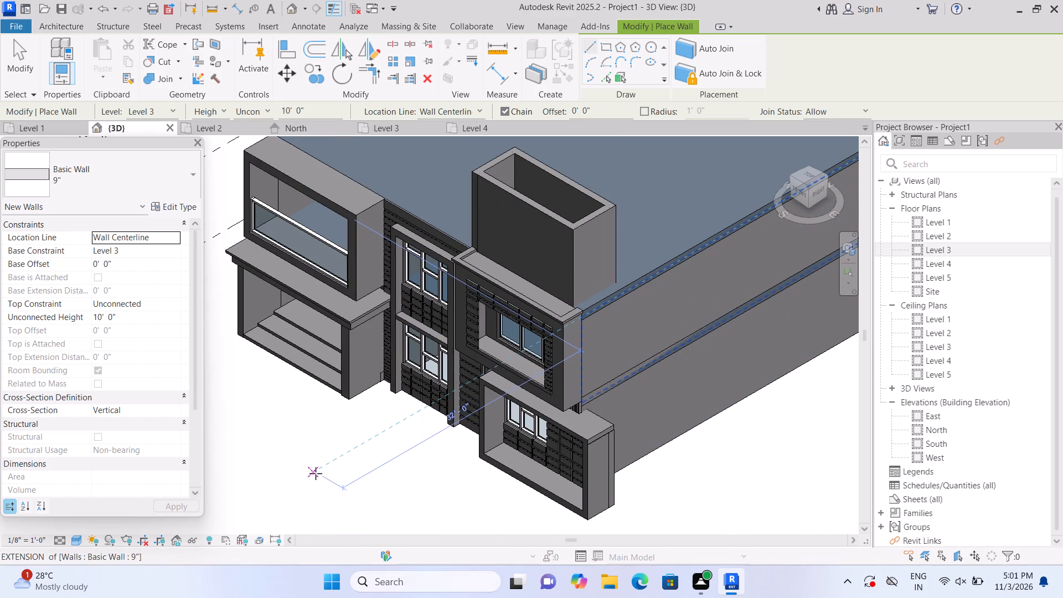
key(Escape)
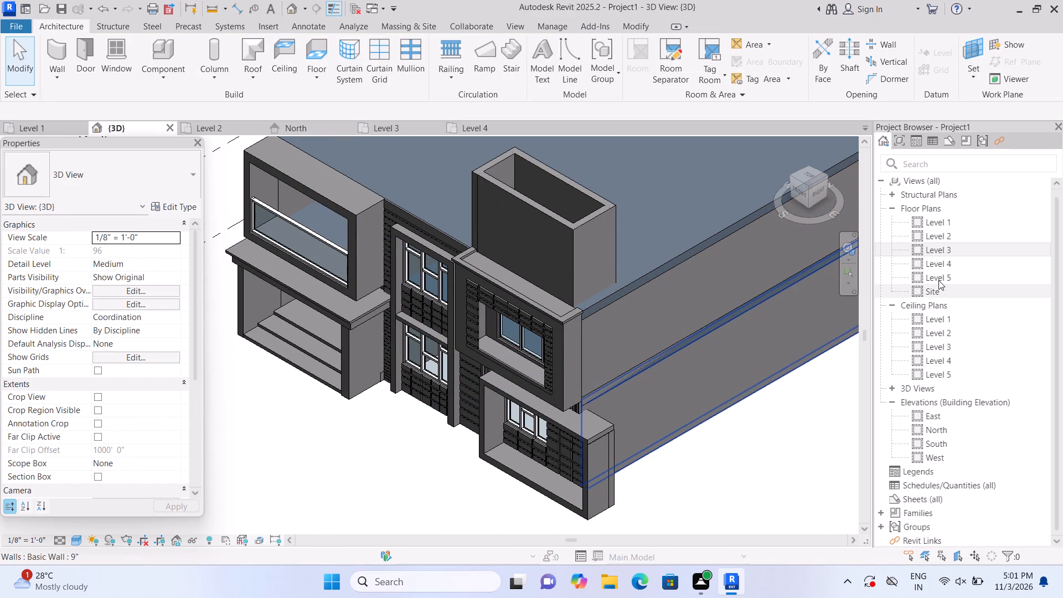
Open the Level 4 floor plan at the rooftop enclosure.
double_click(919, 261)
scroll(497, 395, down, 3)
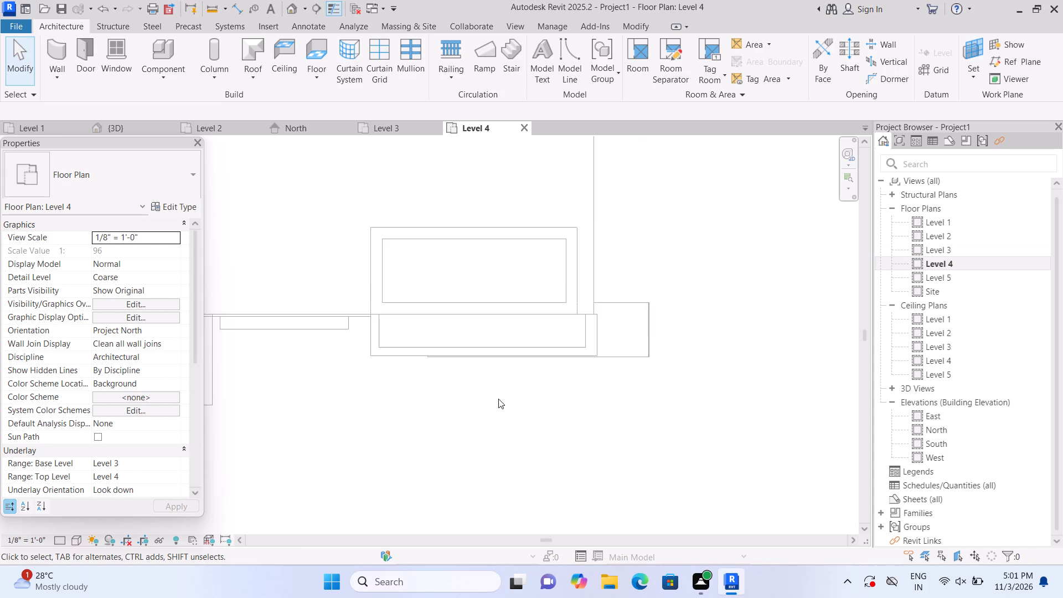
middle_drag(497, 397, 528, 451)
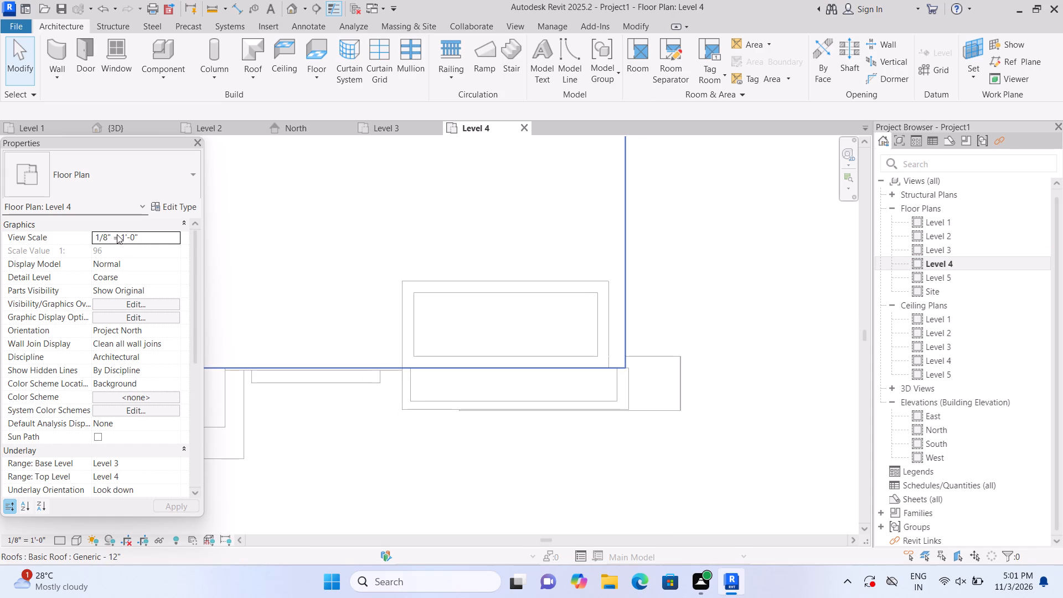
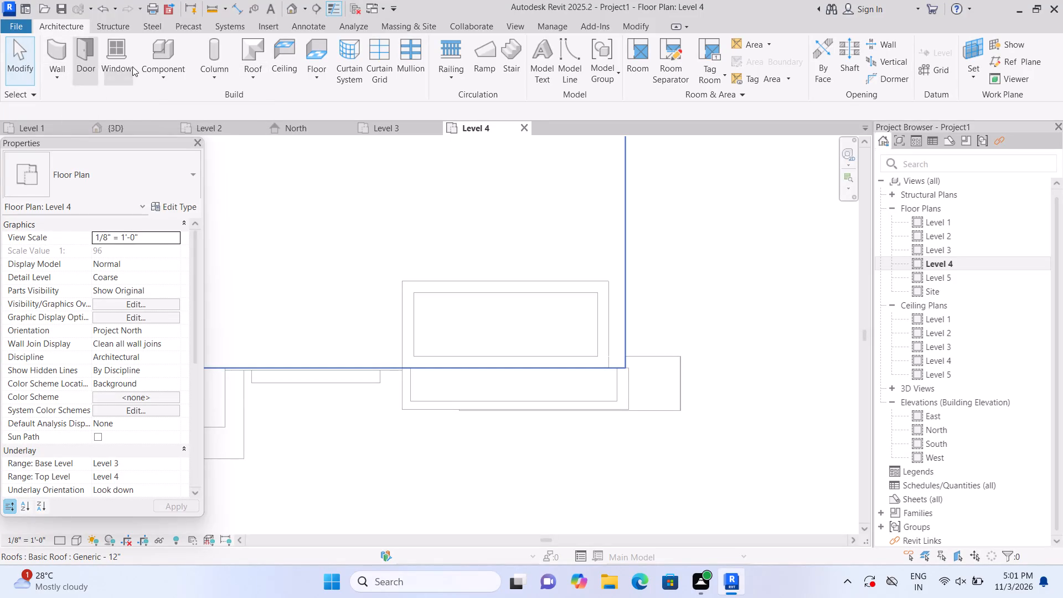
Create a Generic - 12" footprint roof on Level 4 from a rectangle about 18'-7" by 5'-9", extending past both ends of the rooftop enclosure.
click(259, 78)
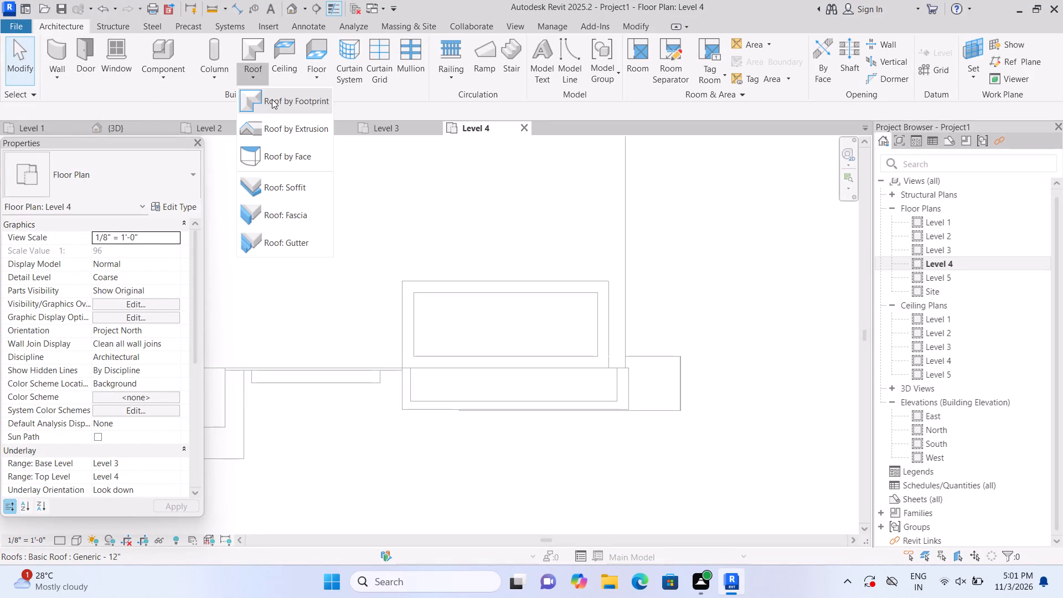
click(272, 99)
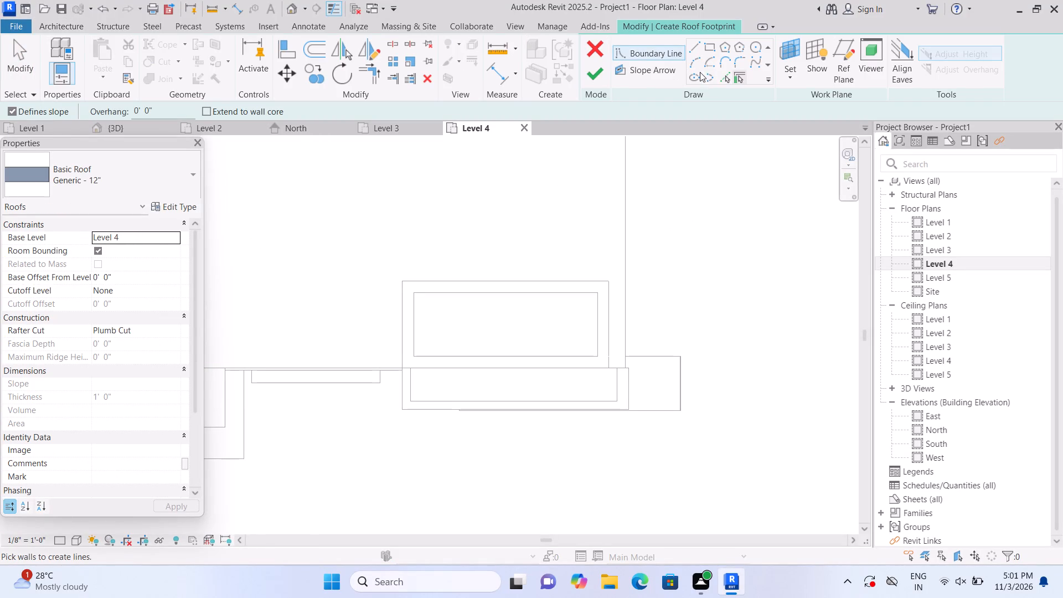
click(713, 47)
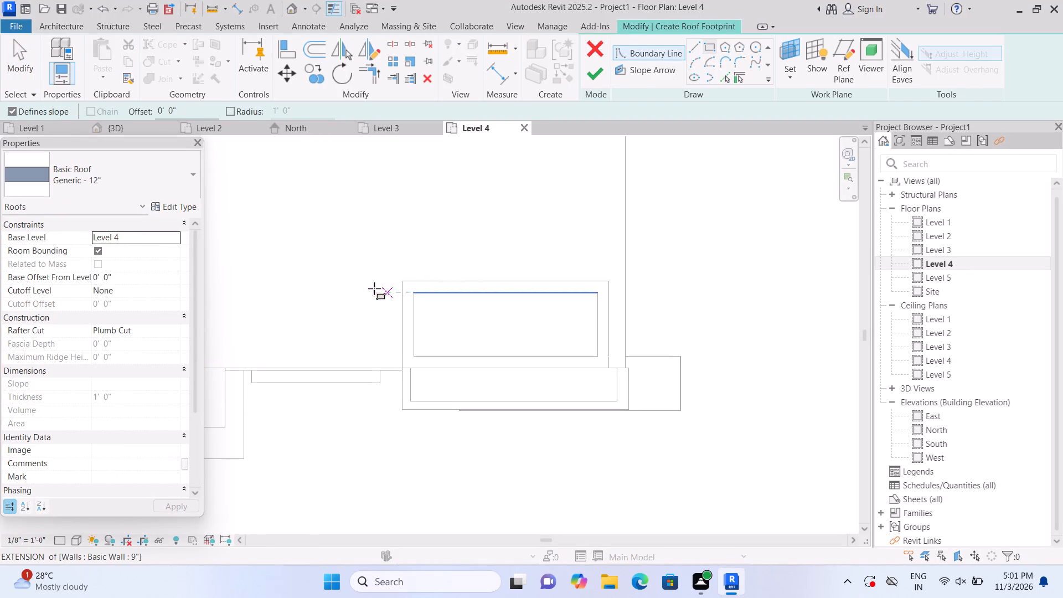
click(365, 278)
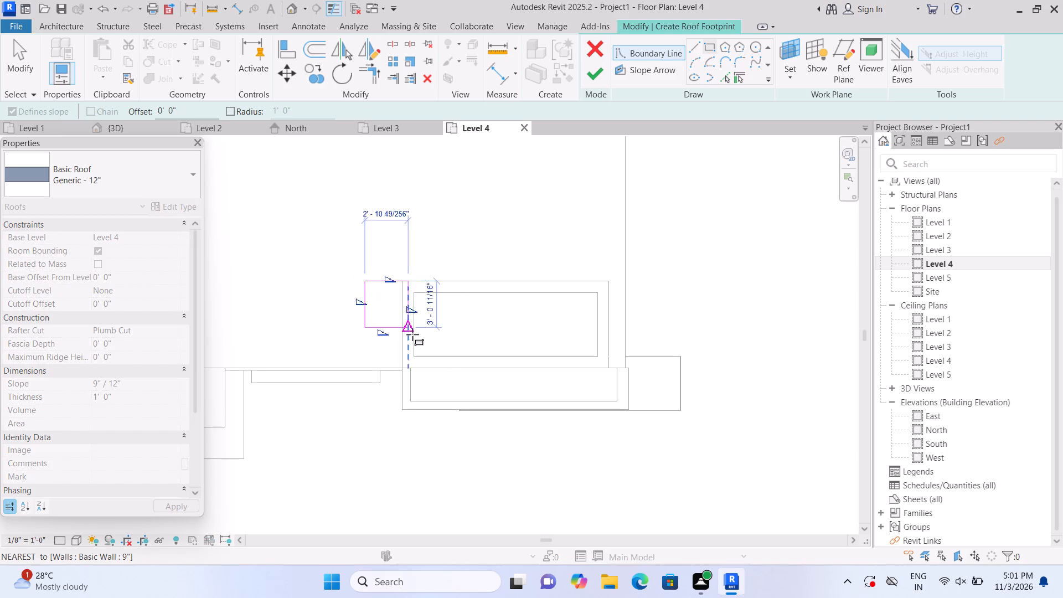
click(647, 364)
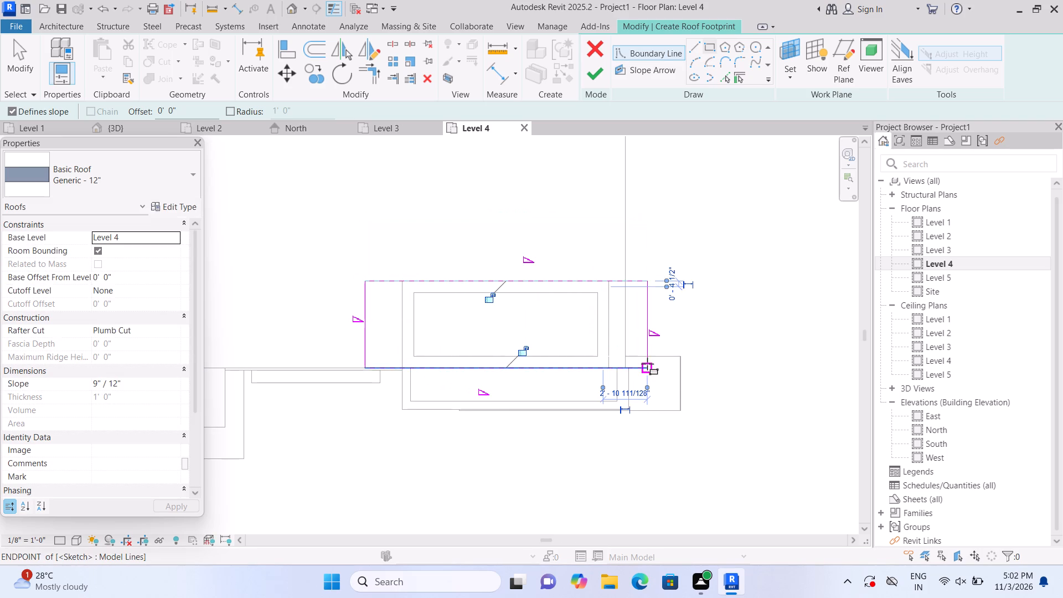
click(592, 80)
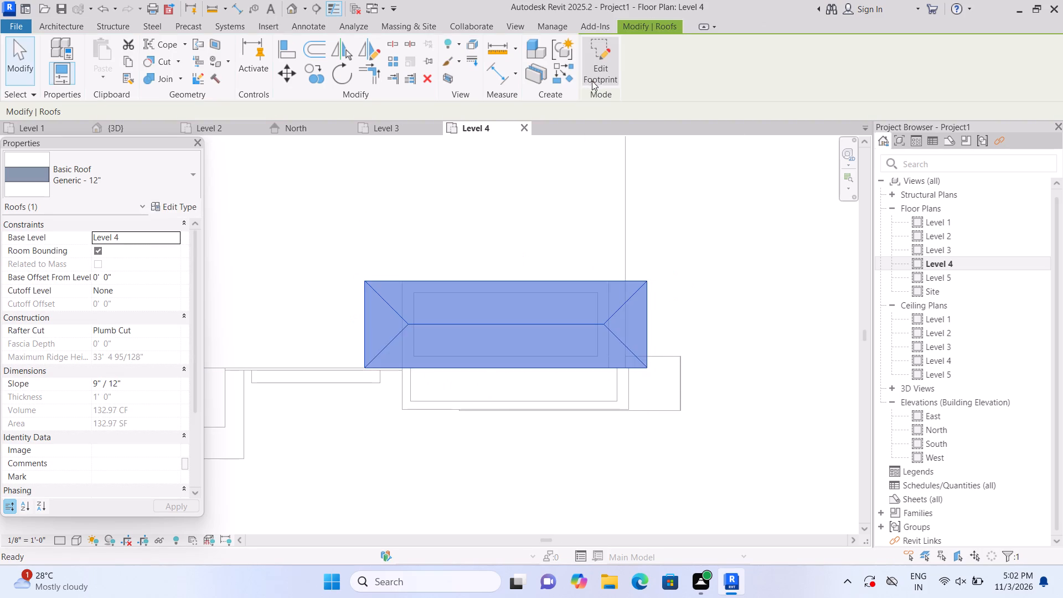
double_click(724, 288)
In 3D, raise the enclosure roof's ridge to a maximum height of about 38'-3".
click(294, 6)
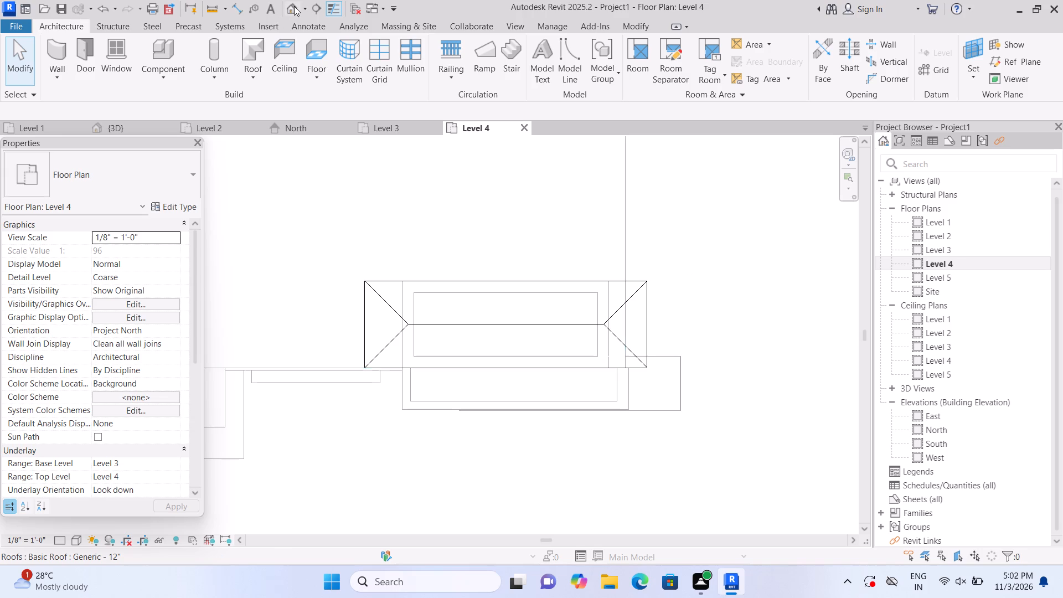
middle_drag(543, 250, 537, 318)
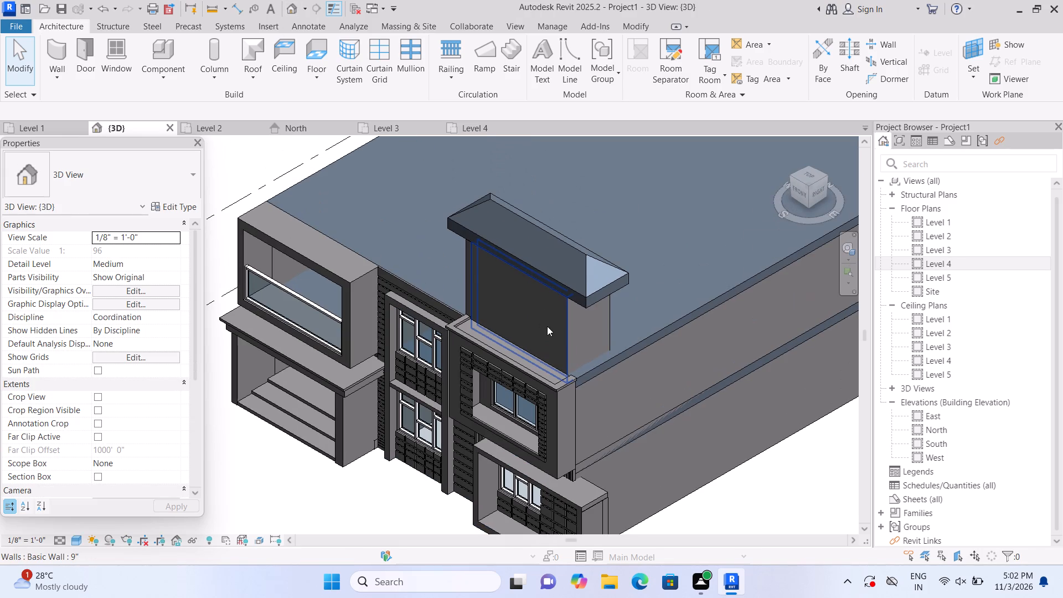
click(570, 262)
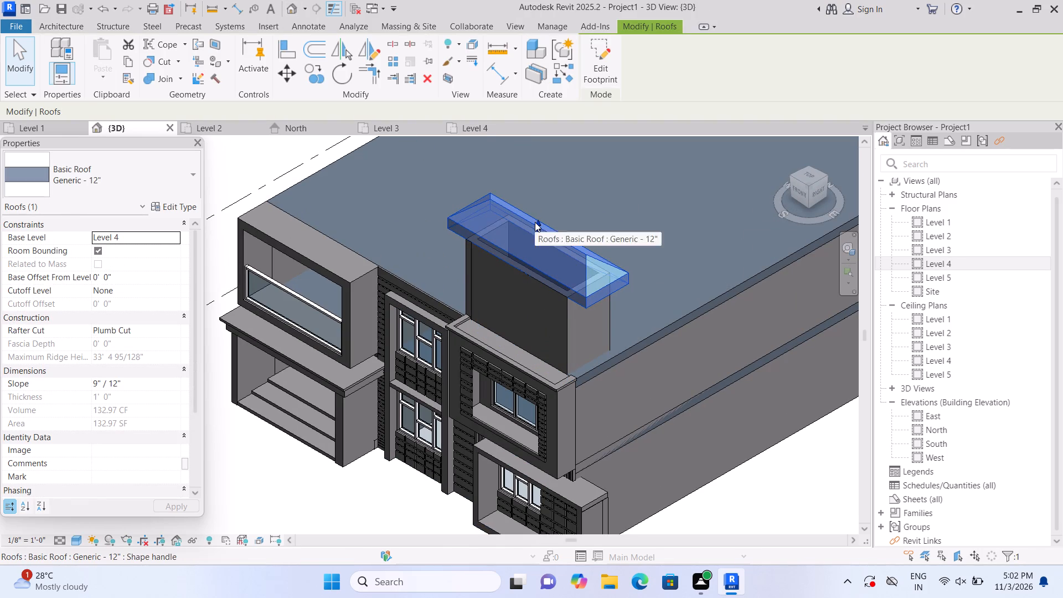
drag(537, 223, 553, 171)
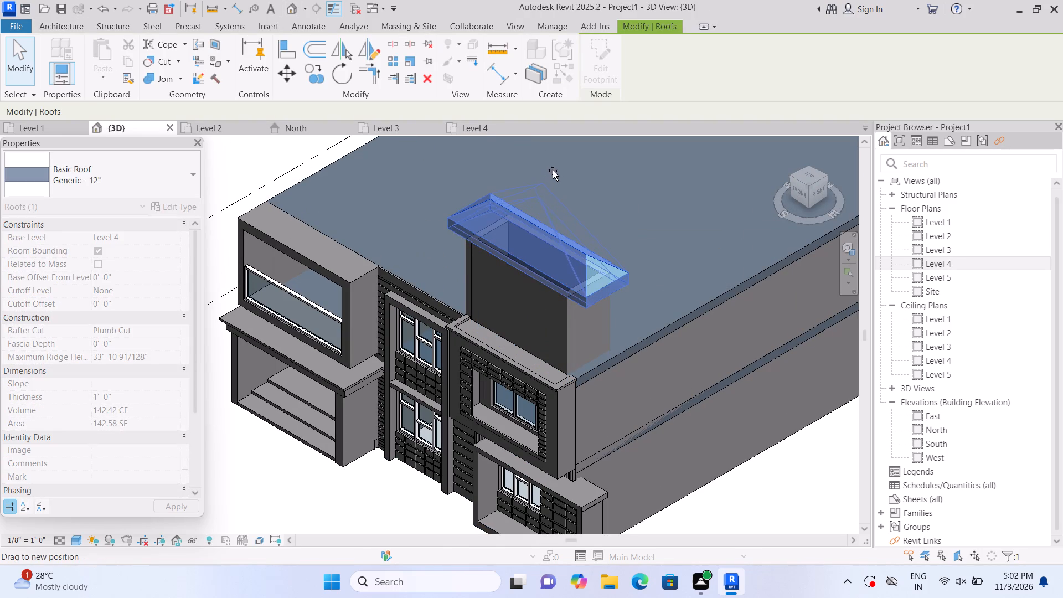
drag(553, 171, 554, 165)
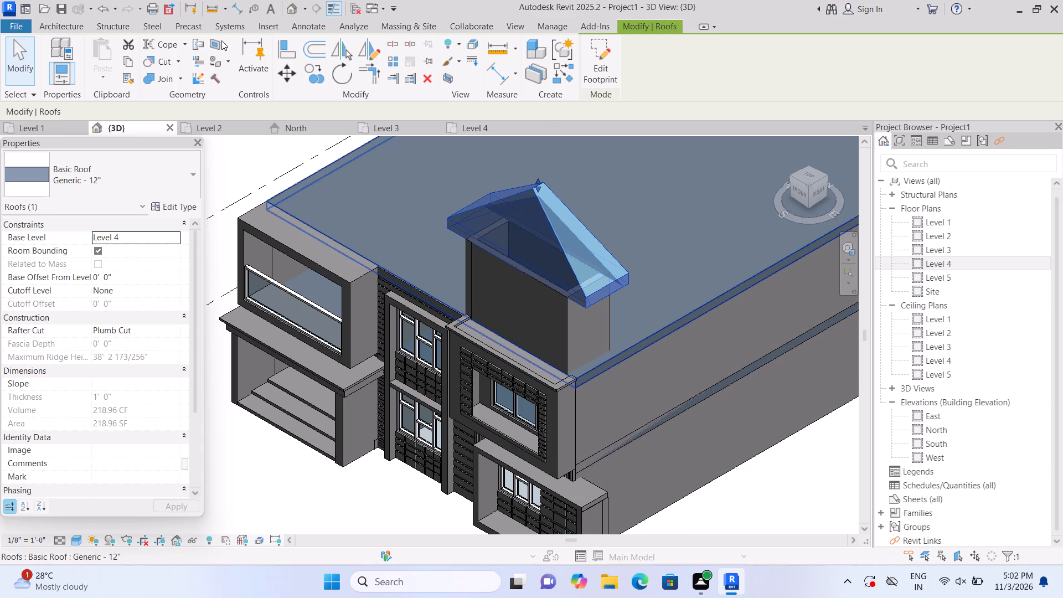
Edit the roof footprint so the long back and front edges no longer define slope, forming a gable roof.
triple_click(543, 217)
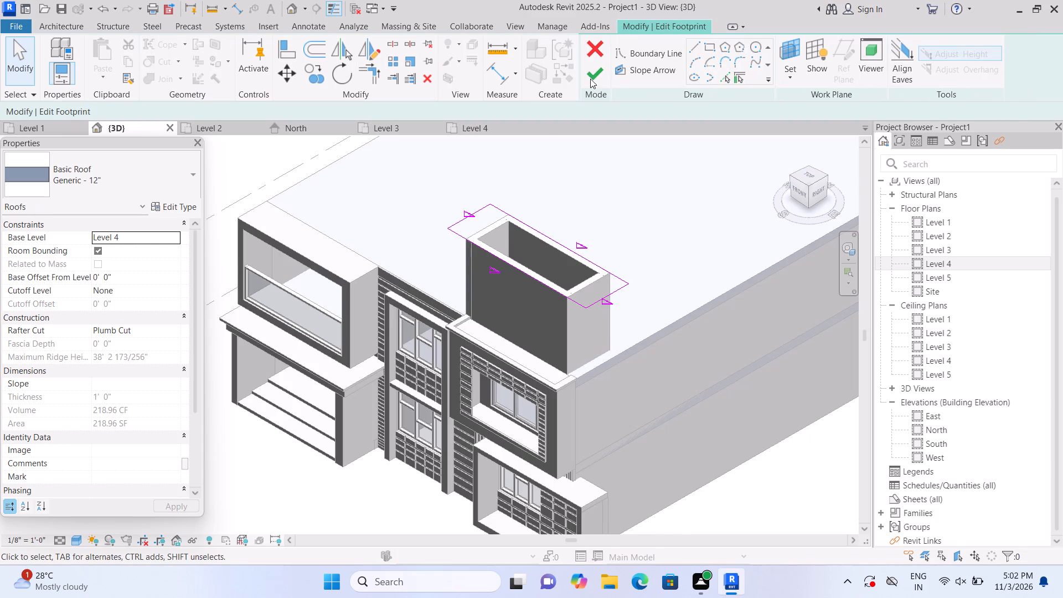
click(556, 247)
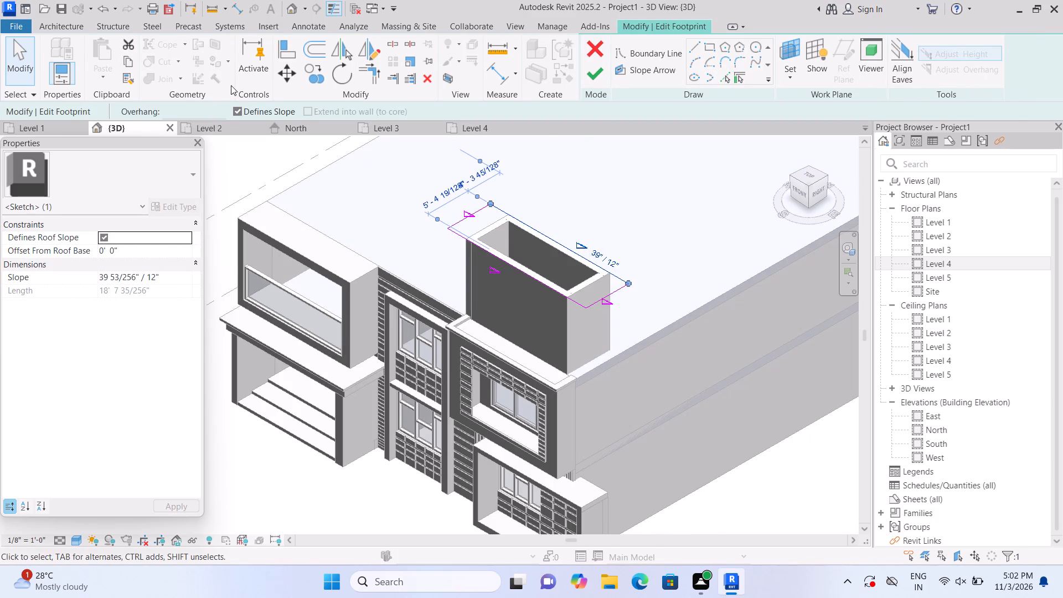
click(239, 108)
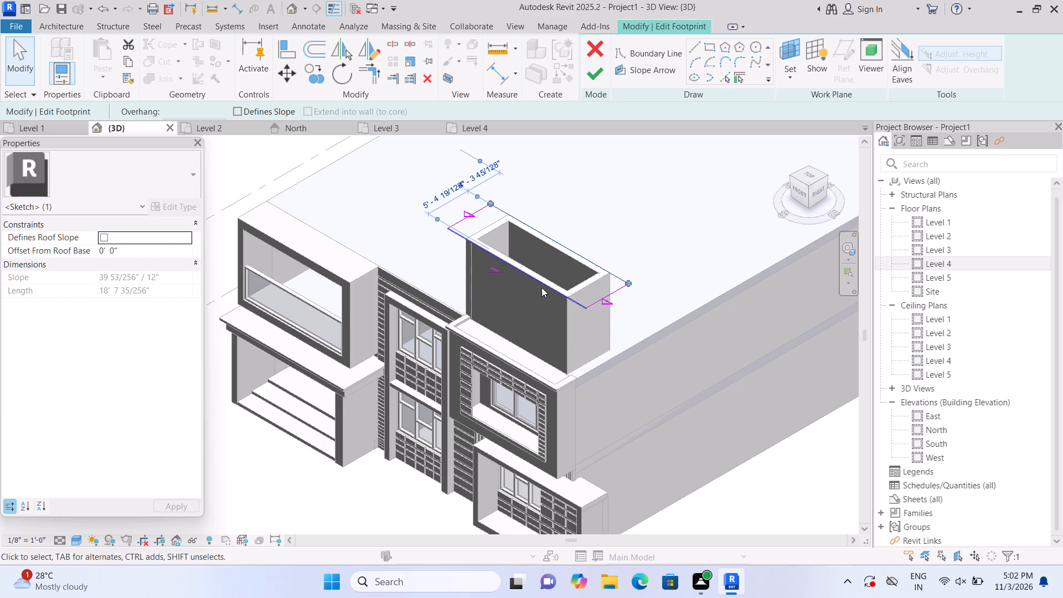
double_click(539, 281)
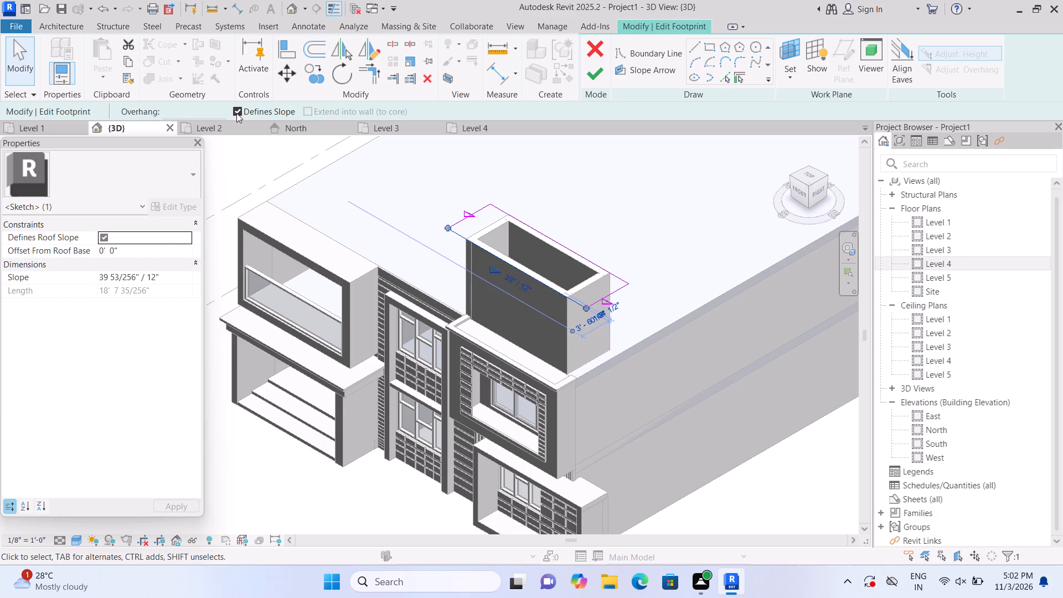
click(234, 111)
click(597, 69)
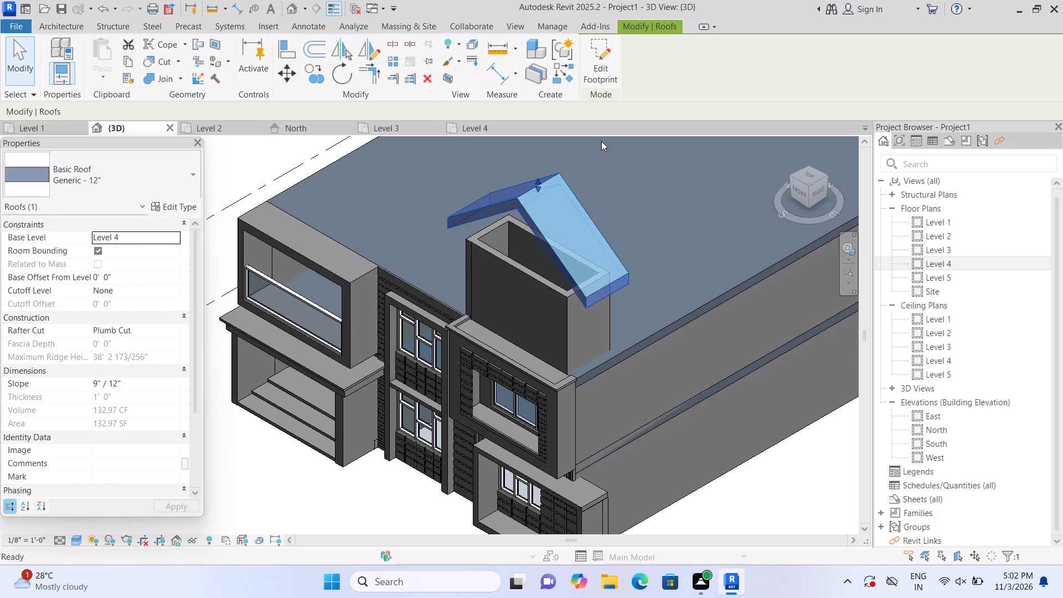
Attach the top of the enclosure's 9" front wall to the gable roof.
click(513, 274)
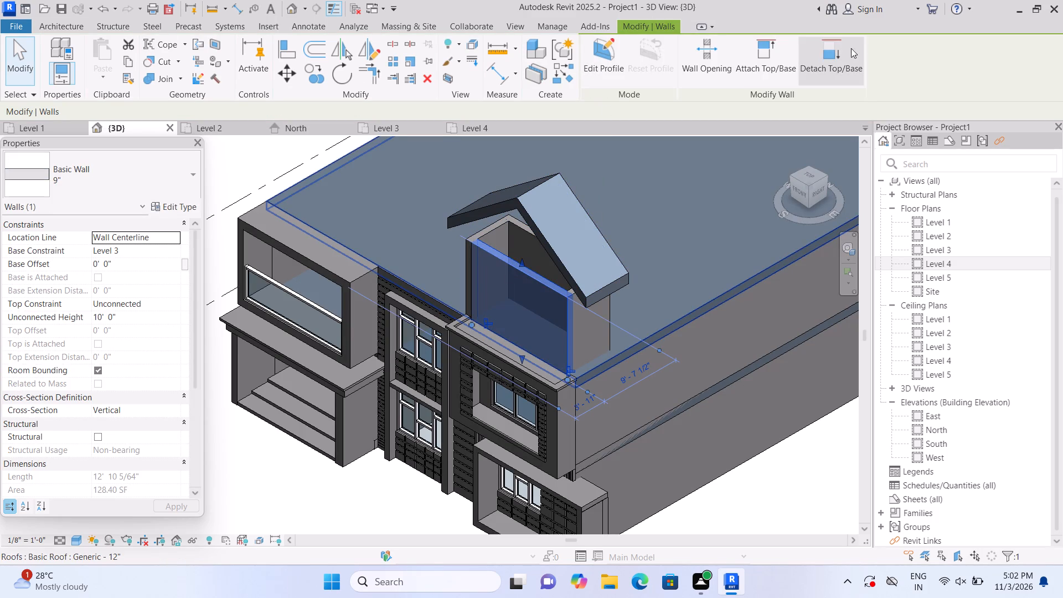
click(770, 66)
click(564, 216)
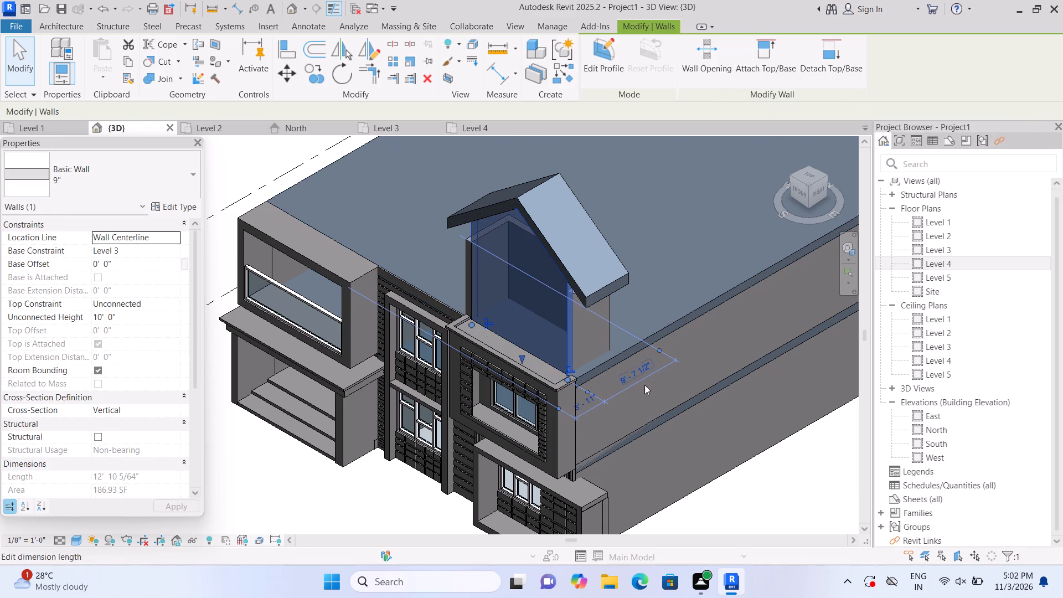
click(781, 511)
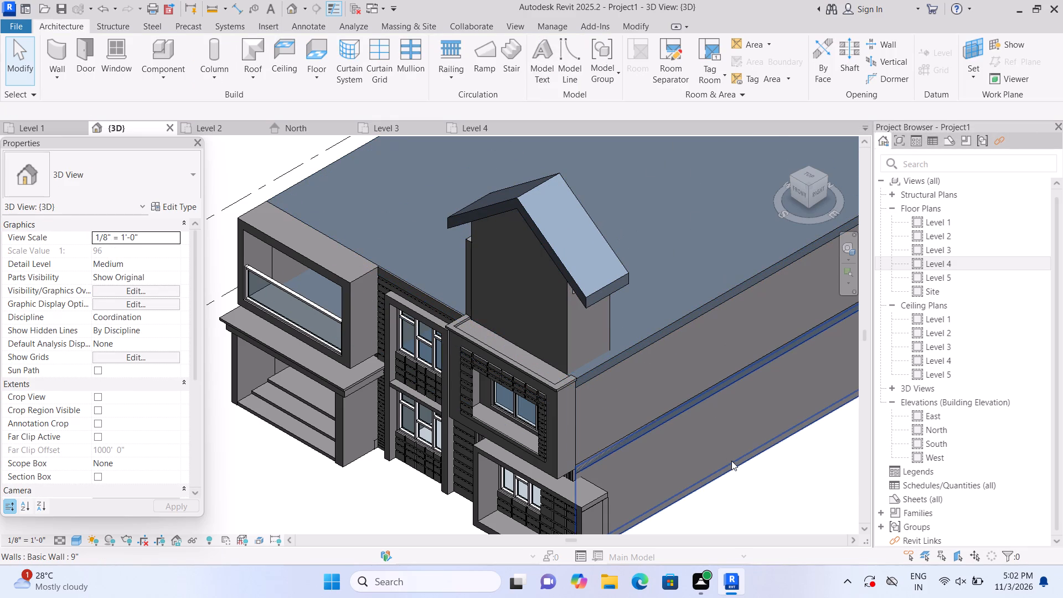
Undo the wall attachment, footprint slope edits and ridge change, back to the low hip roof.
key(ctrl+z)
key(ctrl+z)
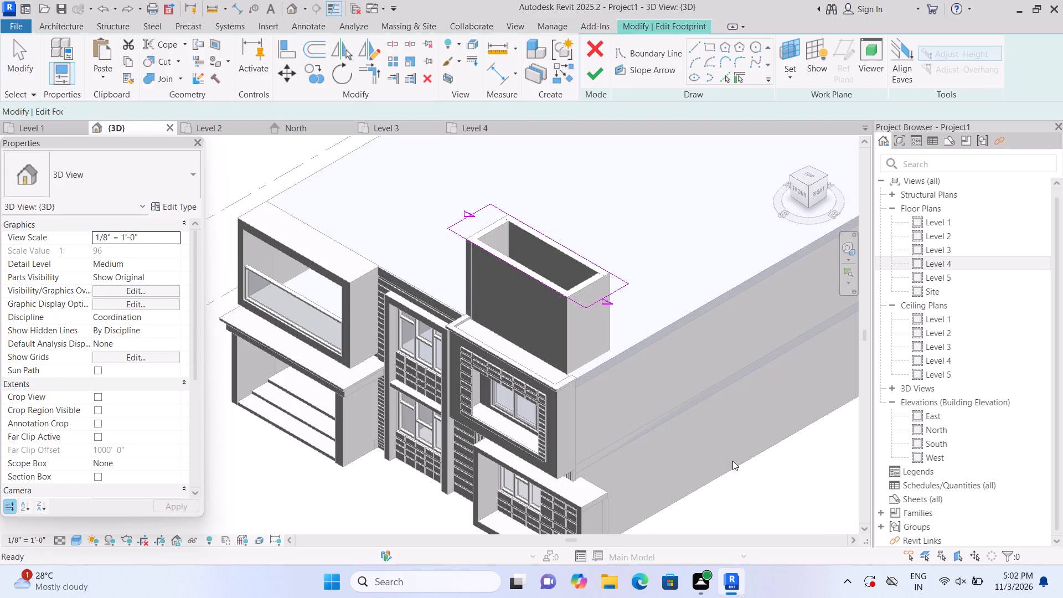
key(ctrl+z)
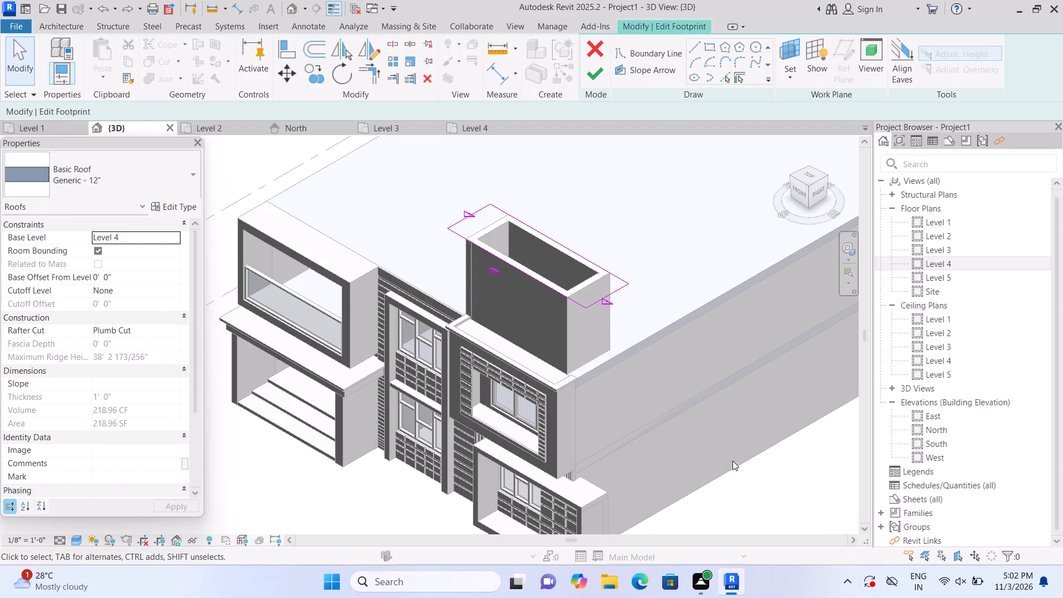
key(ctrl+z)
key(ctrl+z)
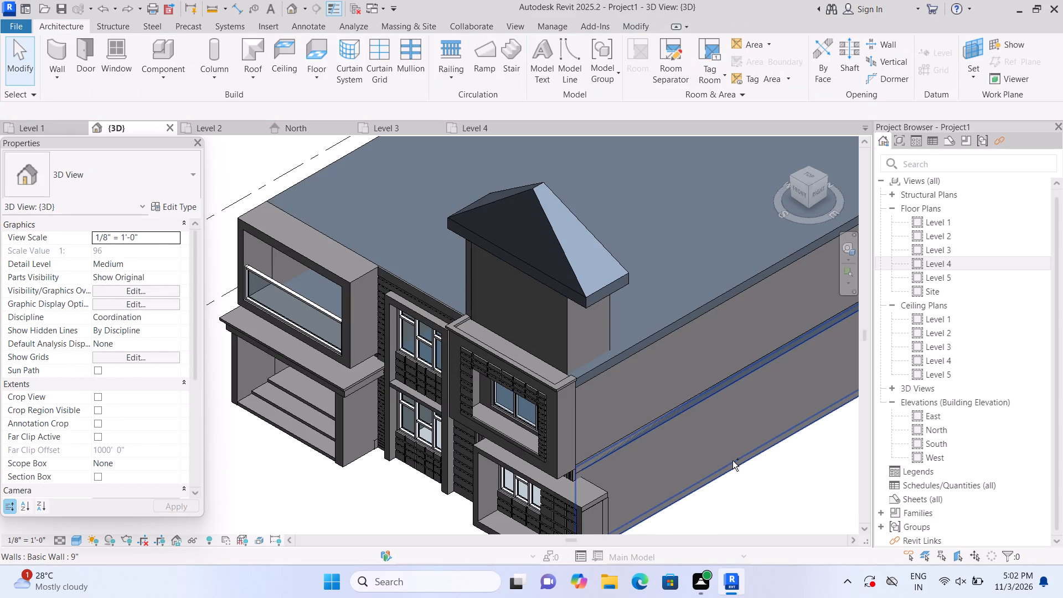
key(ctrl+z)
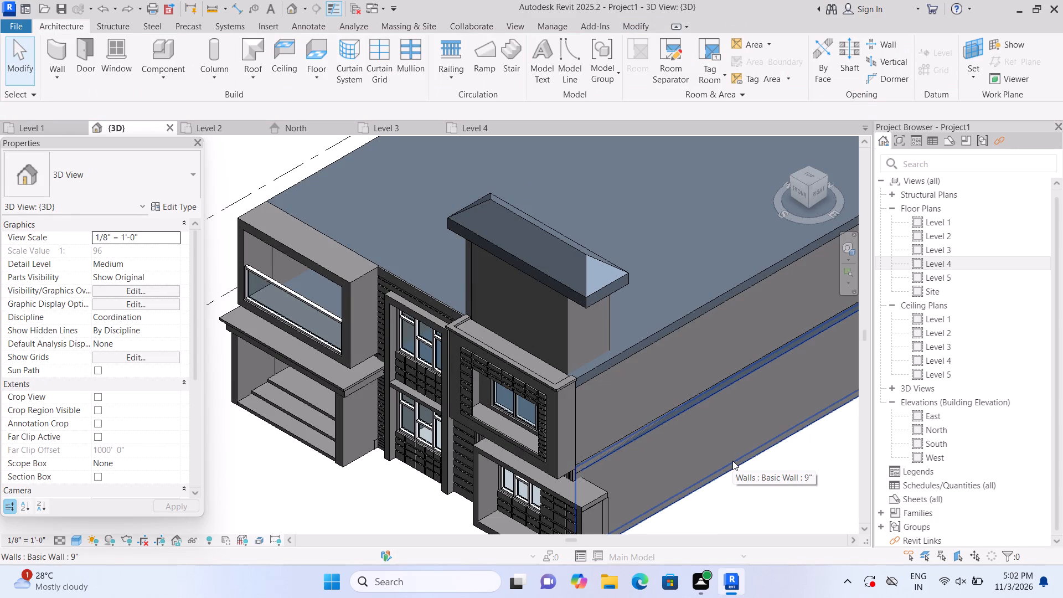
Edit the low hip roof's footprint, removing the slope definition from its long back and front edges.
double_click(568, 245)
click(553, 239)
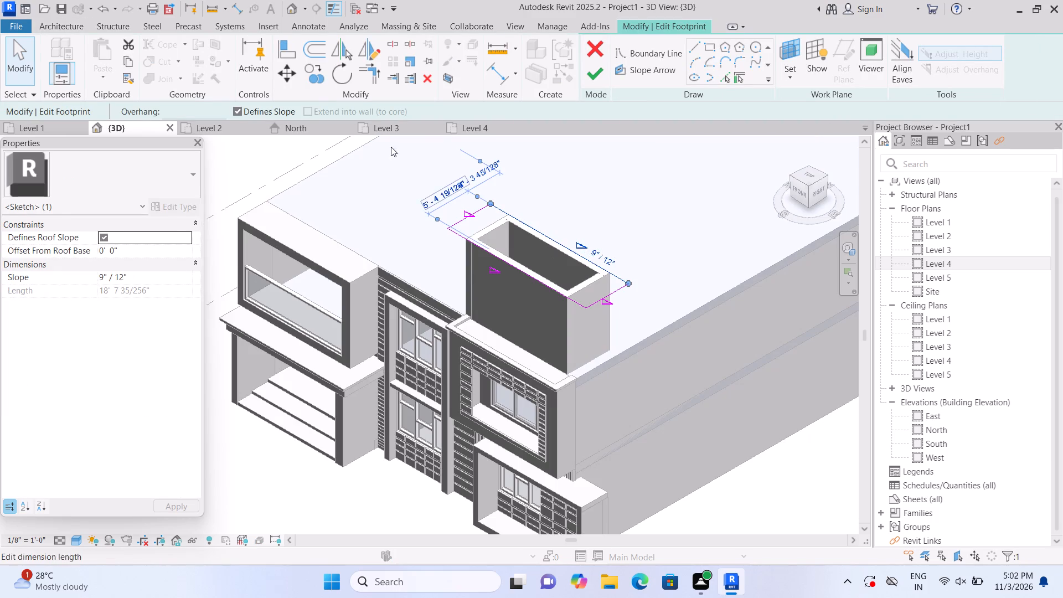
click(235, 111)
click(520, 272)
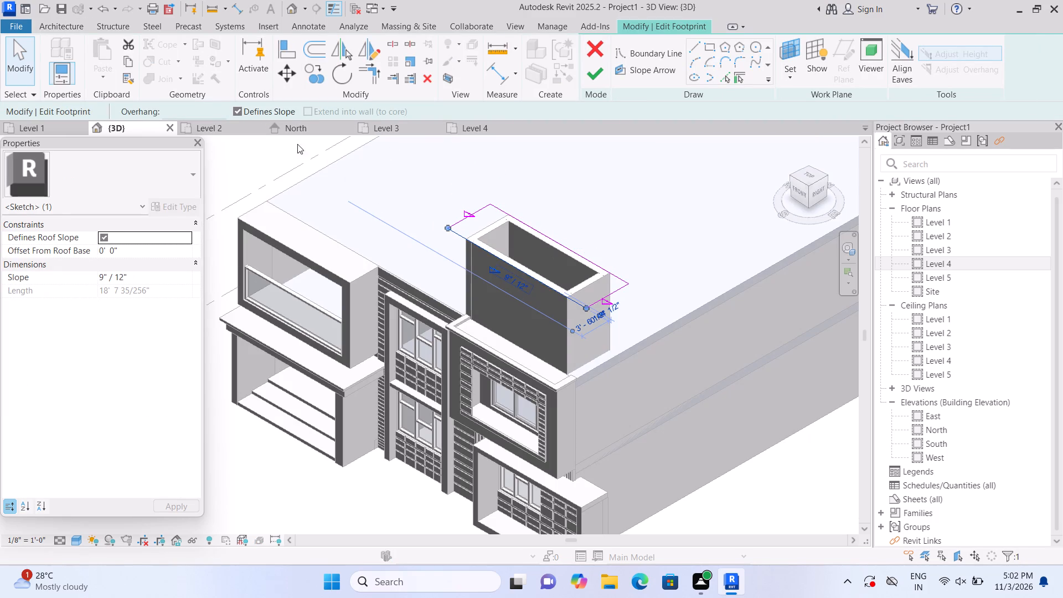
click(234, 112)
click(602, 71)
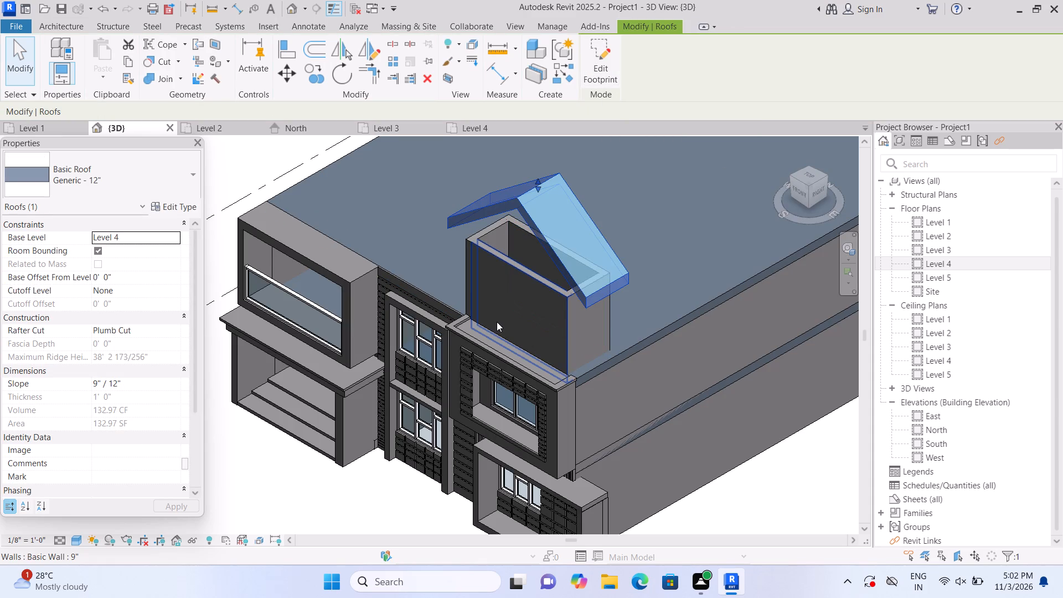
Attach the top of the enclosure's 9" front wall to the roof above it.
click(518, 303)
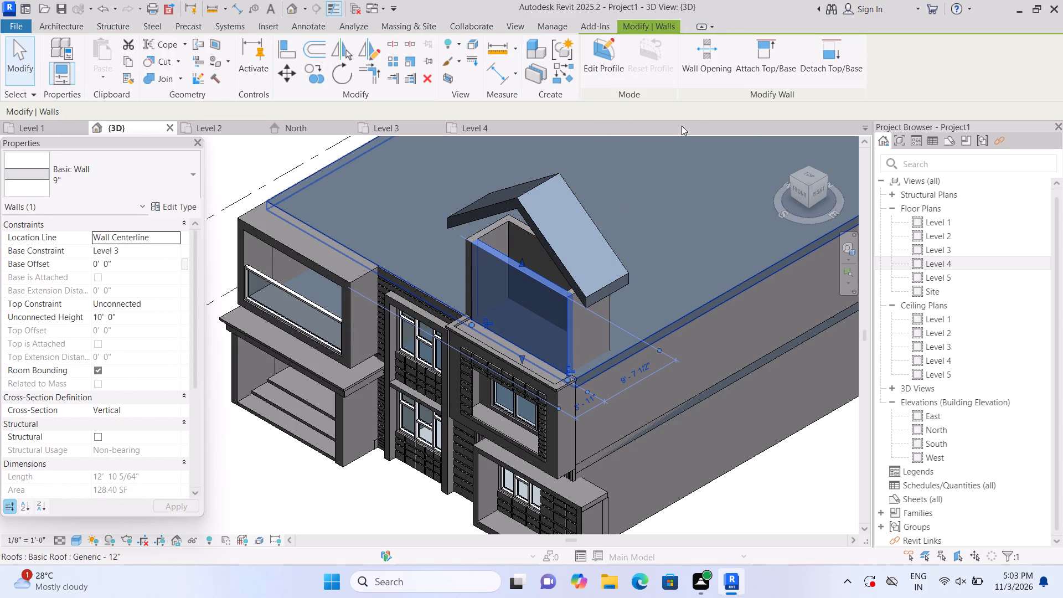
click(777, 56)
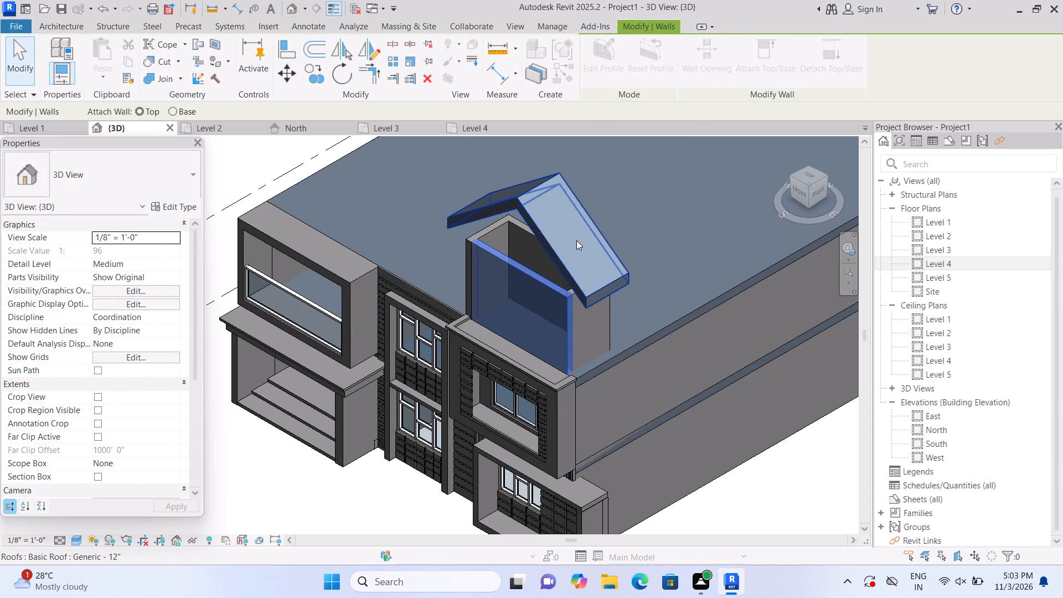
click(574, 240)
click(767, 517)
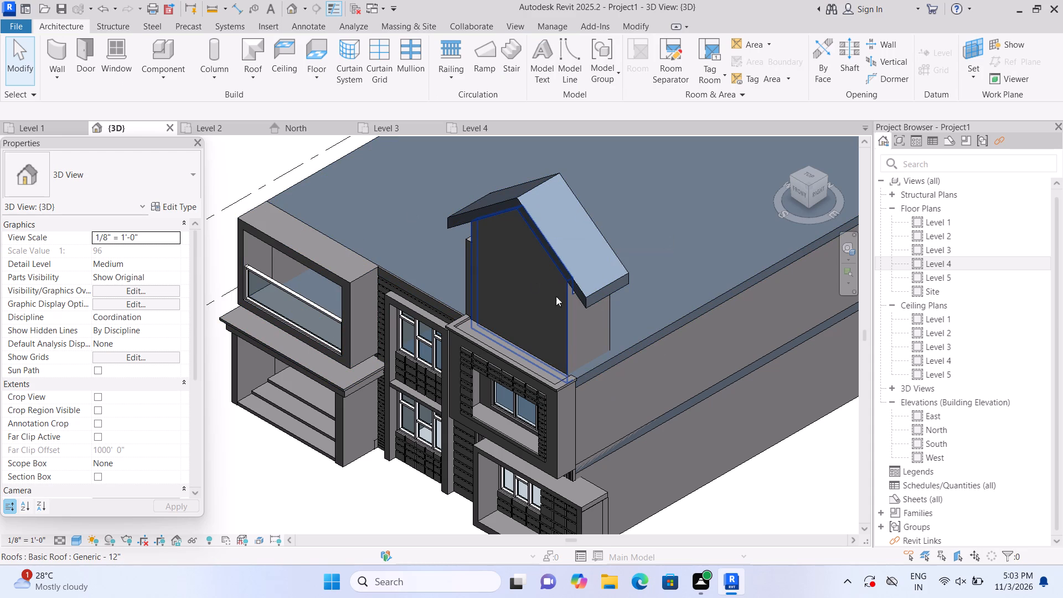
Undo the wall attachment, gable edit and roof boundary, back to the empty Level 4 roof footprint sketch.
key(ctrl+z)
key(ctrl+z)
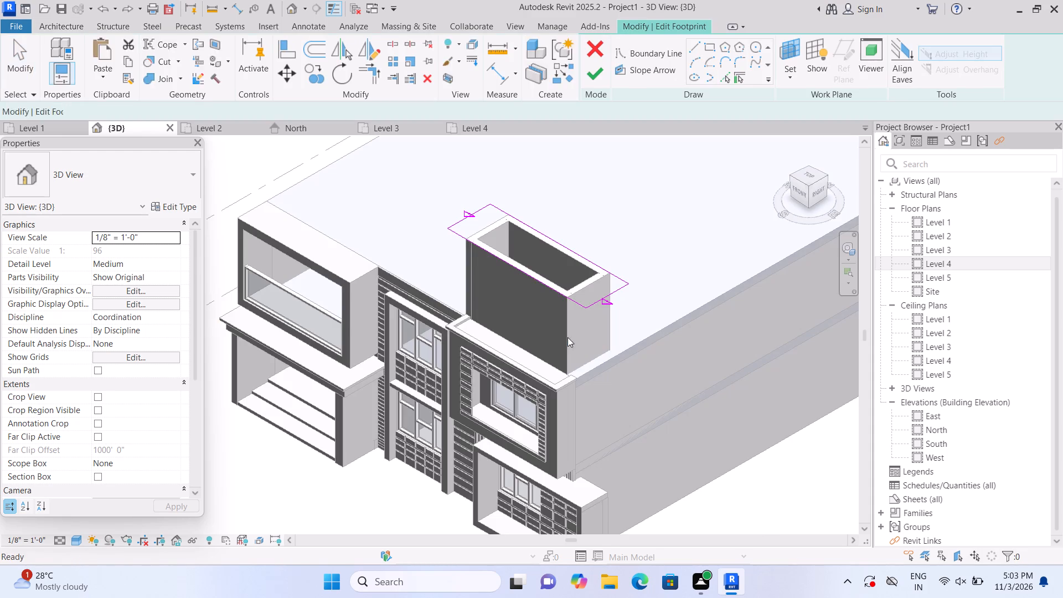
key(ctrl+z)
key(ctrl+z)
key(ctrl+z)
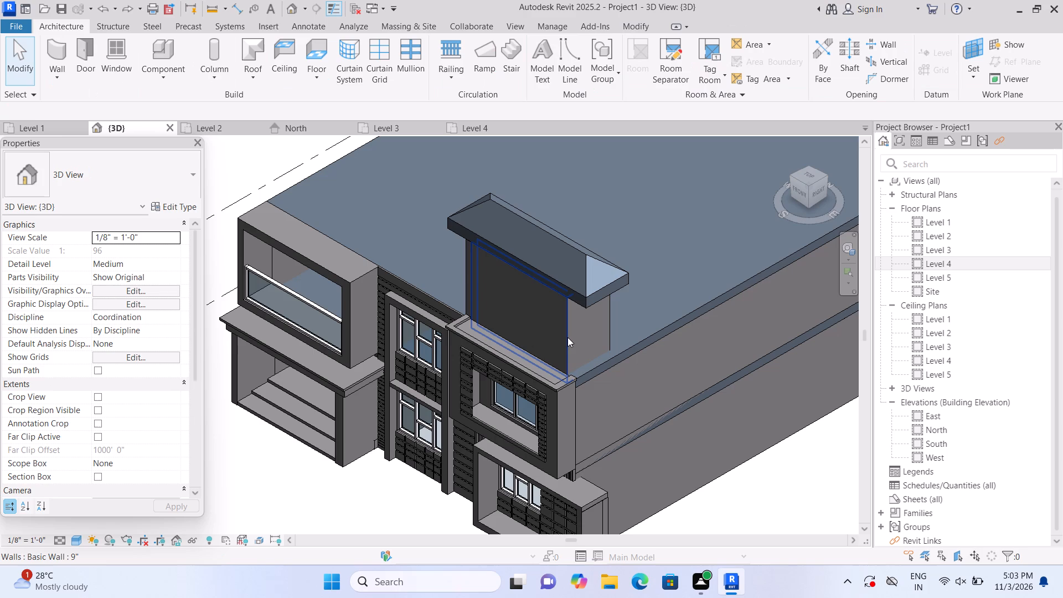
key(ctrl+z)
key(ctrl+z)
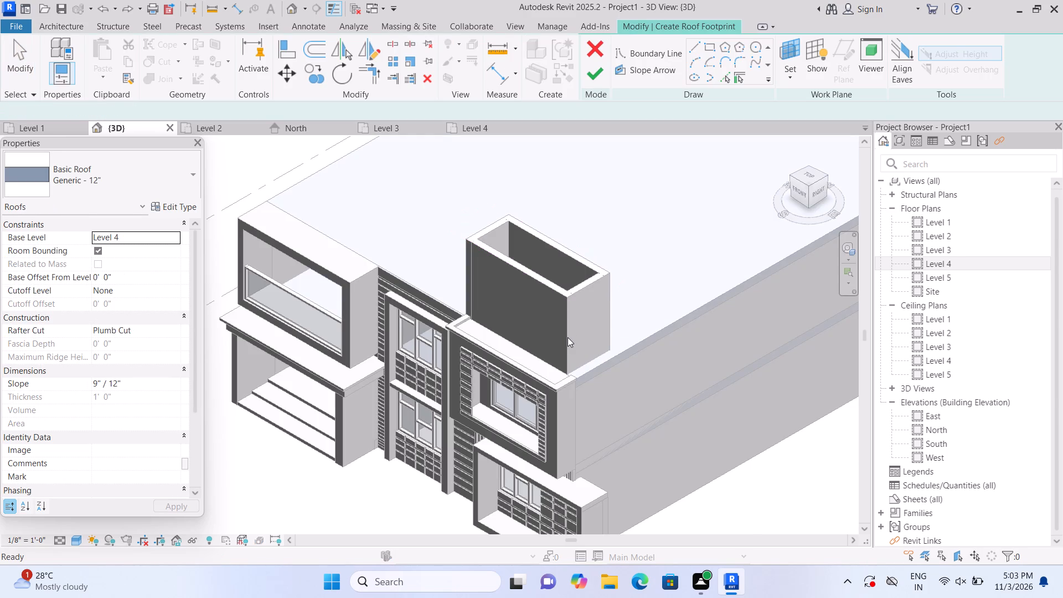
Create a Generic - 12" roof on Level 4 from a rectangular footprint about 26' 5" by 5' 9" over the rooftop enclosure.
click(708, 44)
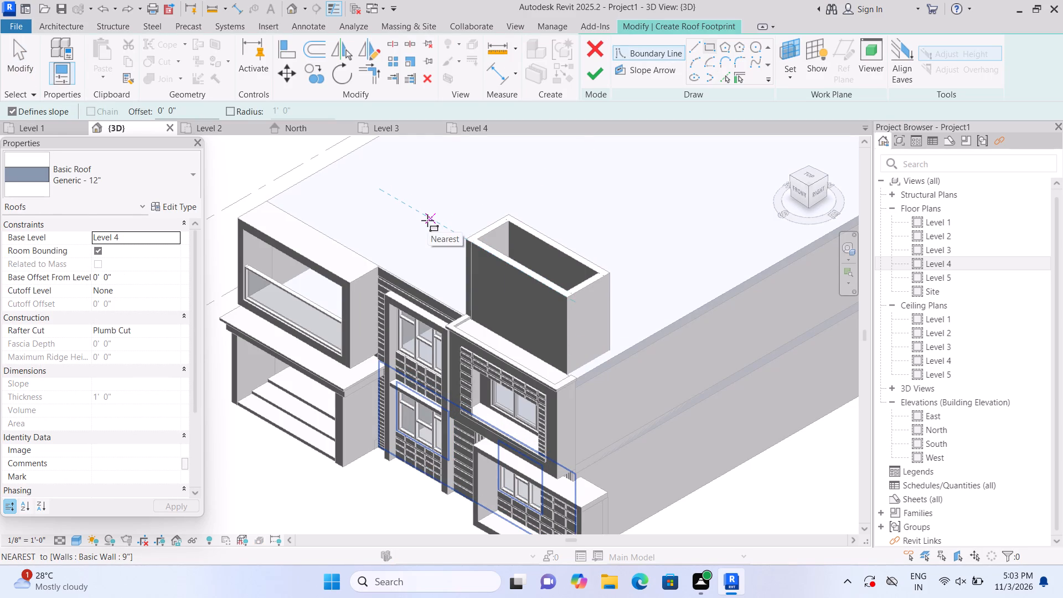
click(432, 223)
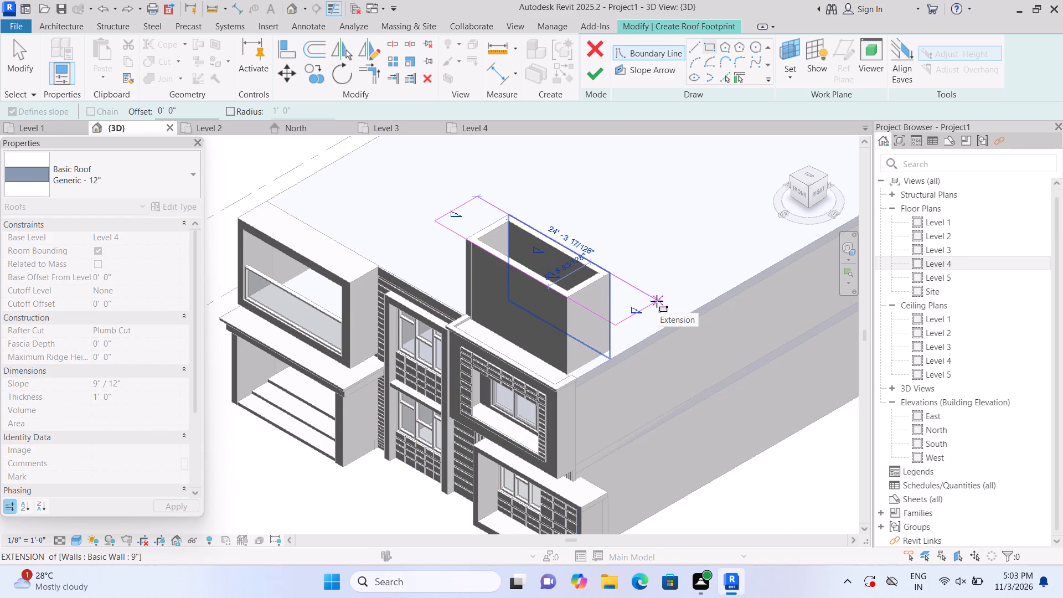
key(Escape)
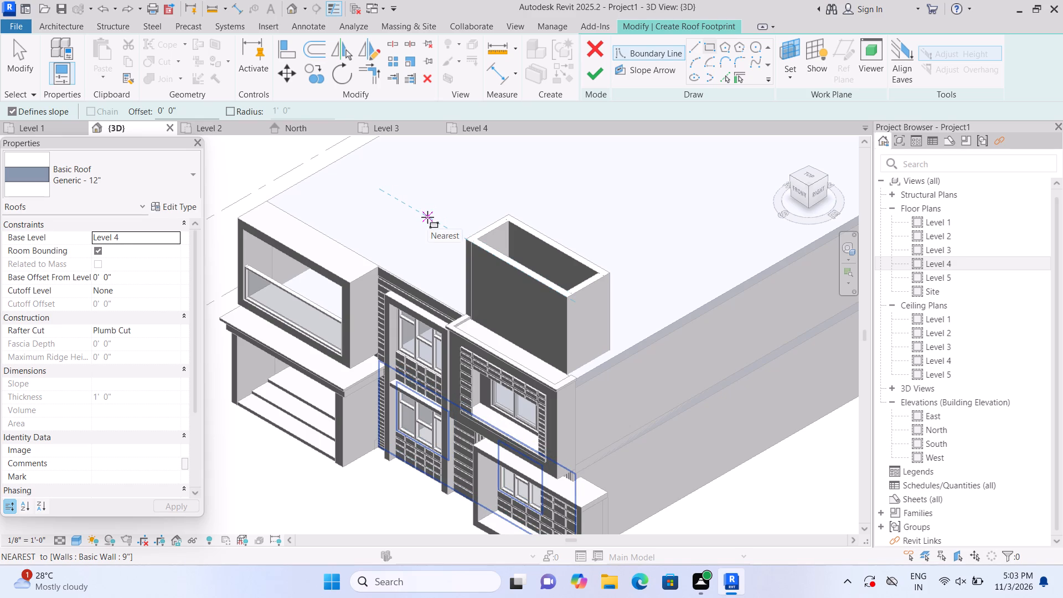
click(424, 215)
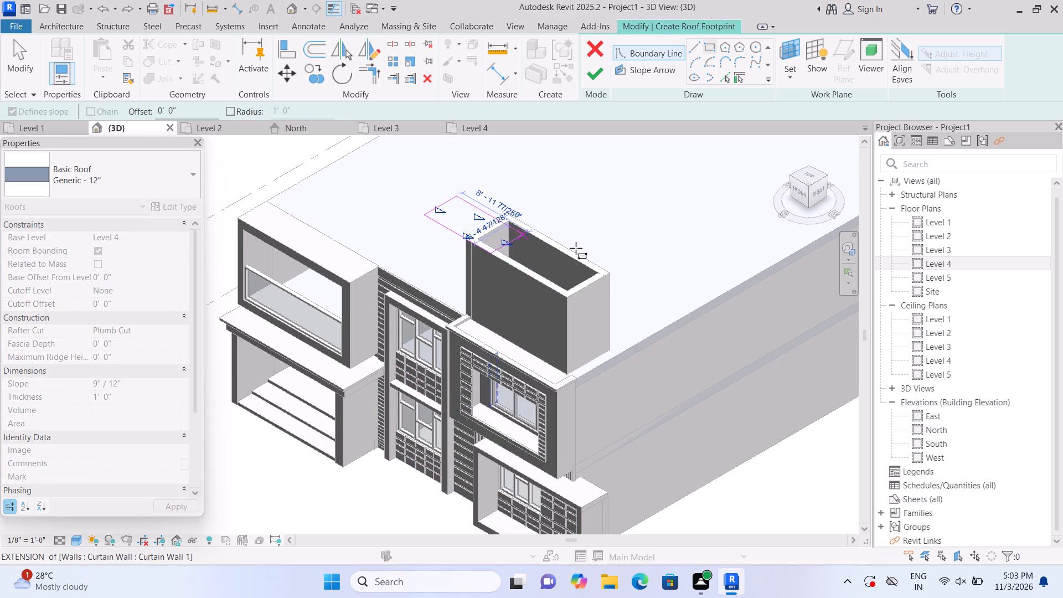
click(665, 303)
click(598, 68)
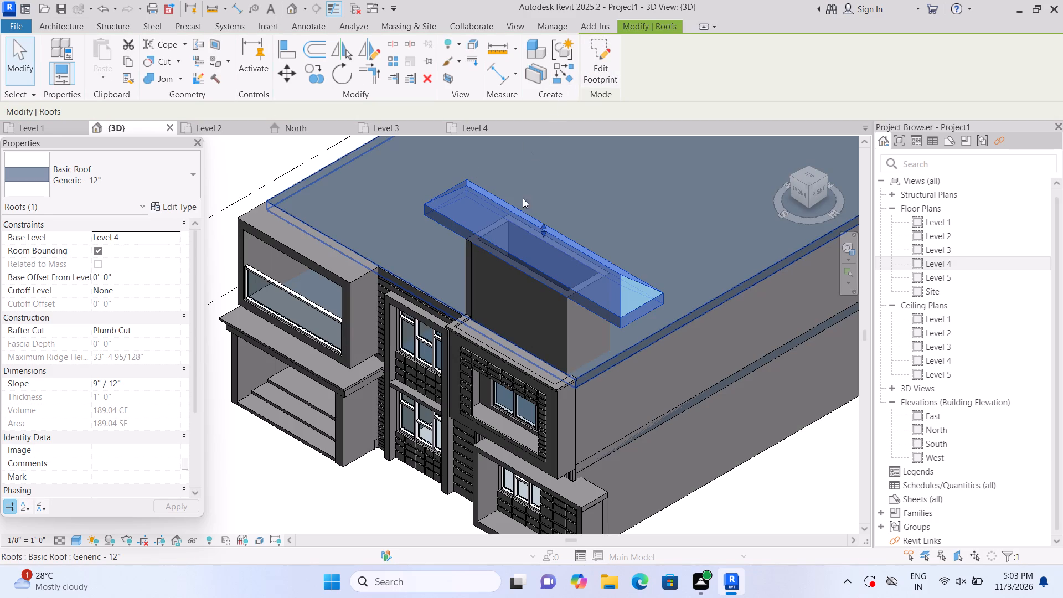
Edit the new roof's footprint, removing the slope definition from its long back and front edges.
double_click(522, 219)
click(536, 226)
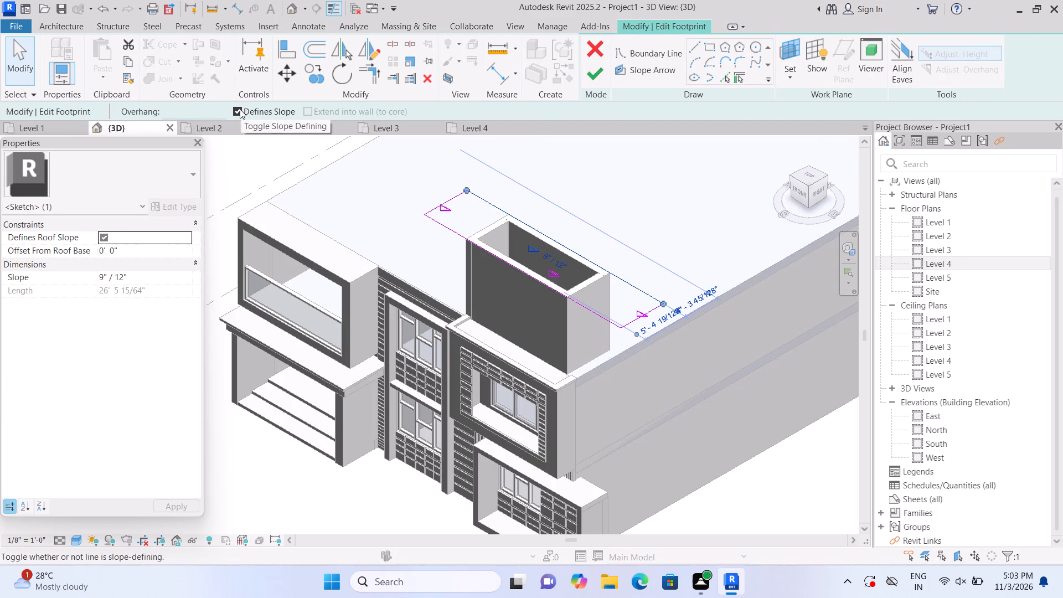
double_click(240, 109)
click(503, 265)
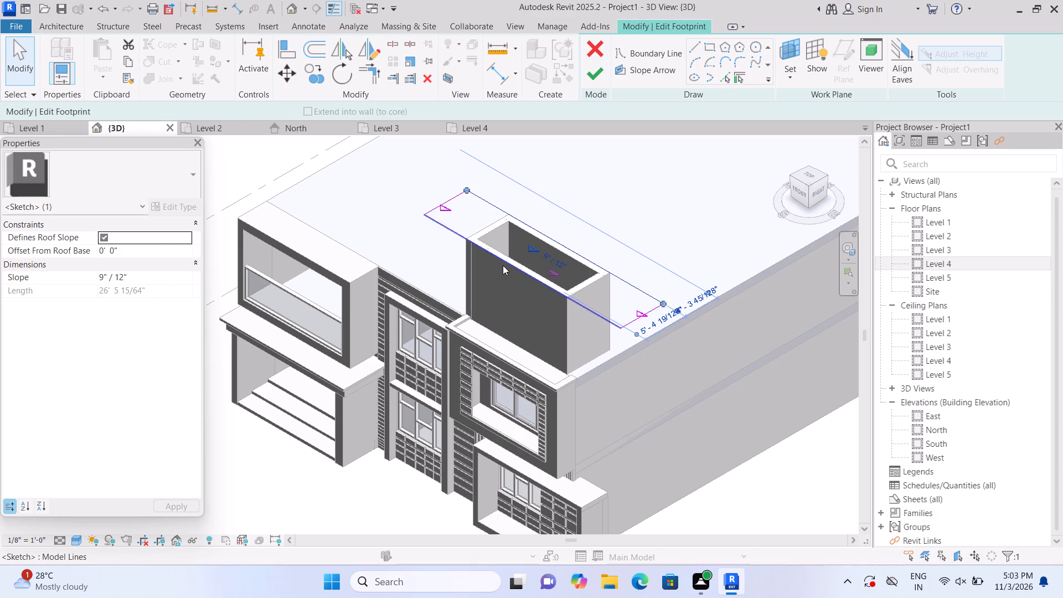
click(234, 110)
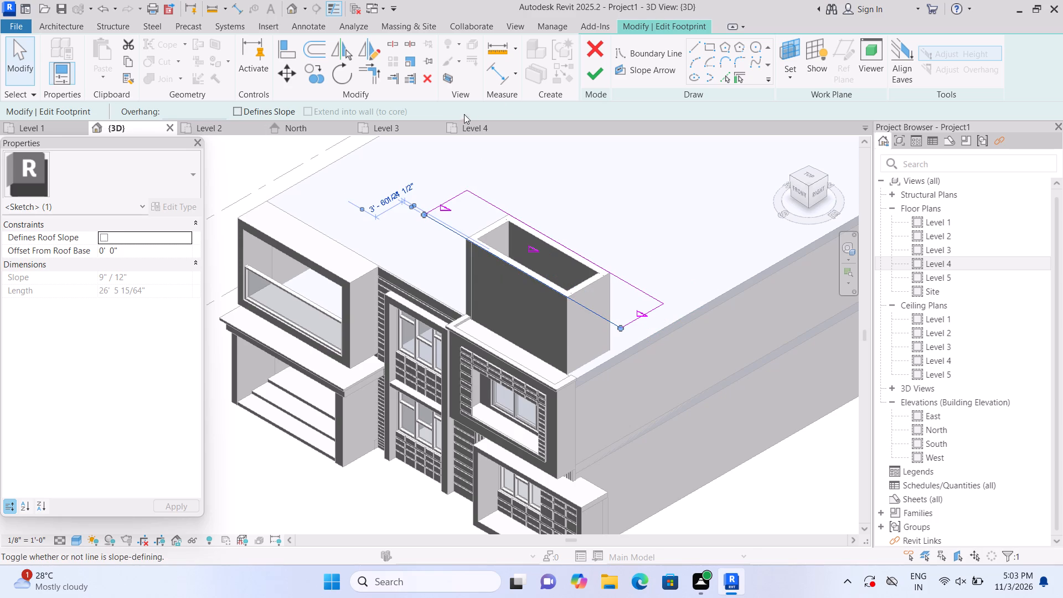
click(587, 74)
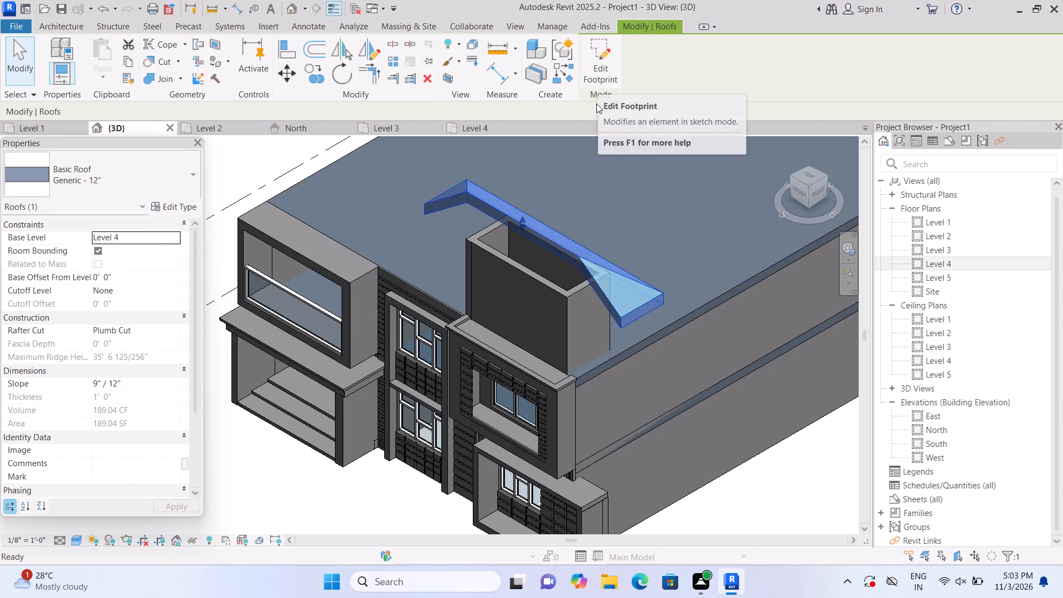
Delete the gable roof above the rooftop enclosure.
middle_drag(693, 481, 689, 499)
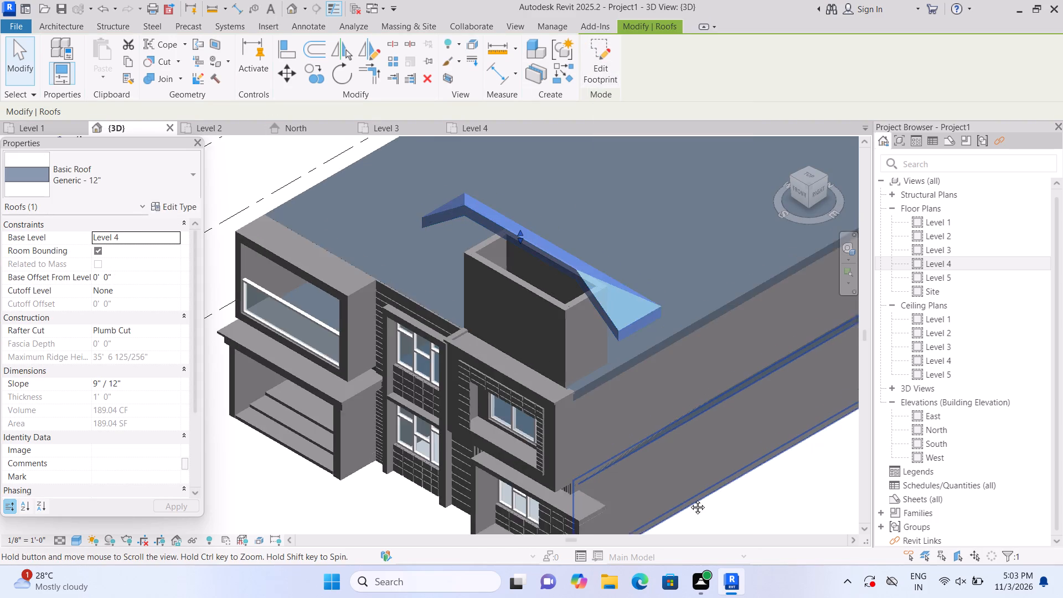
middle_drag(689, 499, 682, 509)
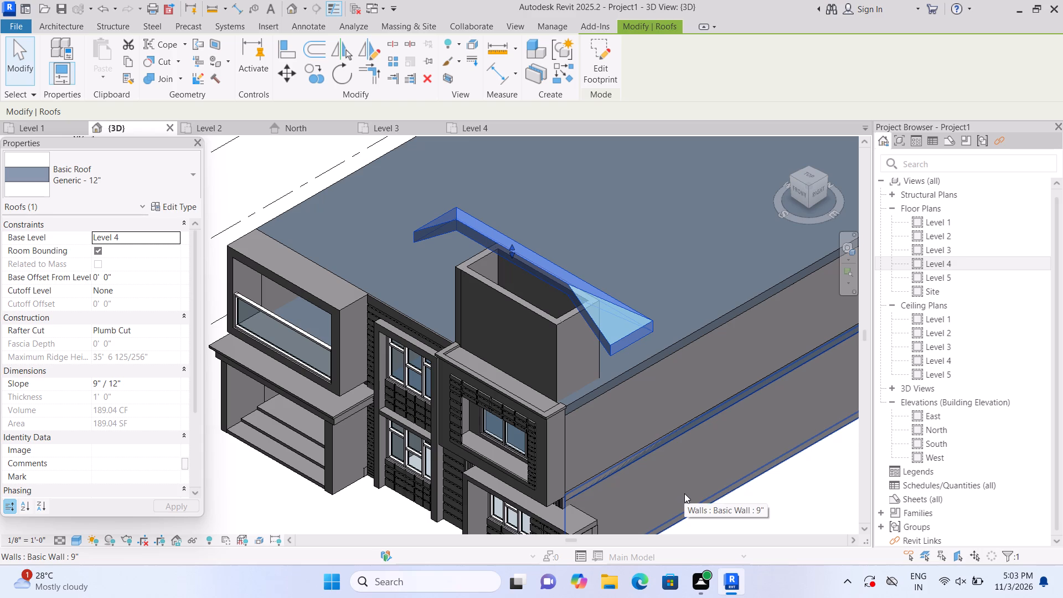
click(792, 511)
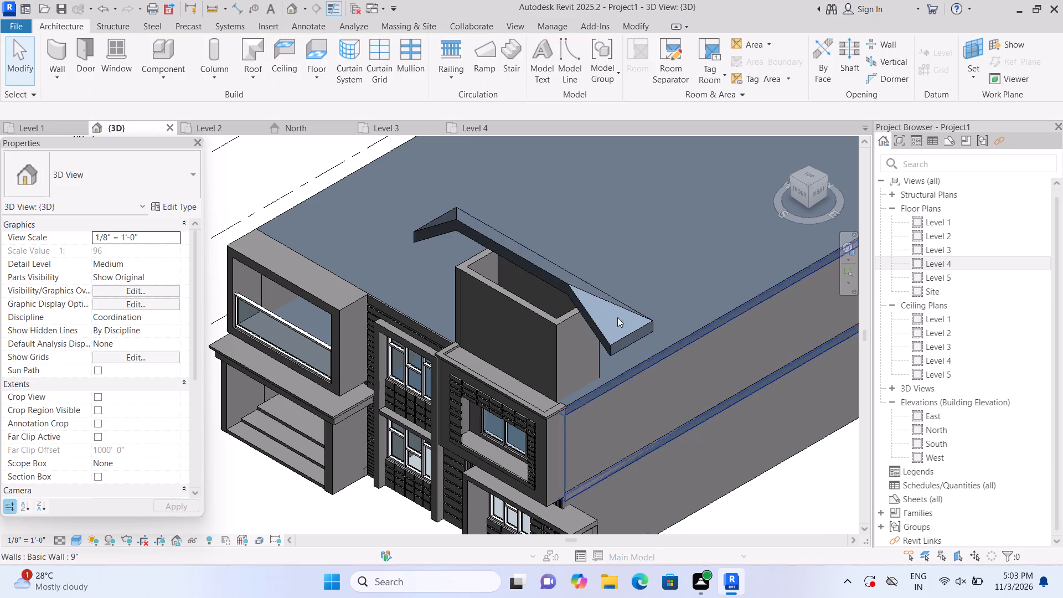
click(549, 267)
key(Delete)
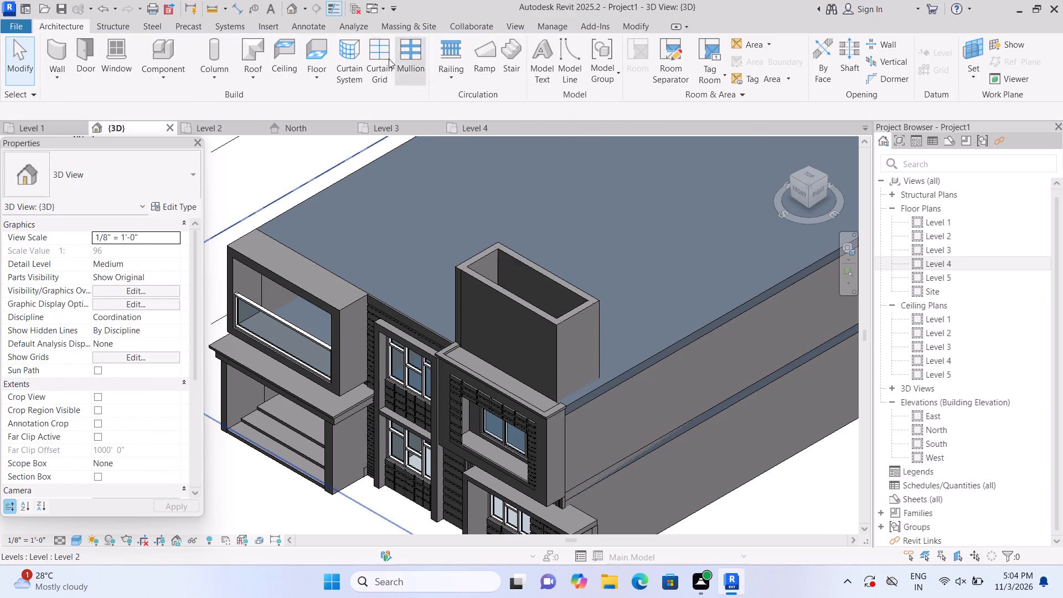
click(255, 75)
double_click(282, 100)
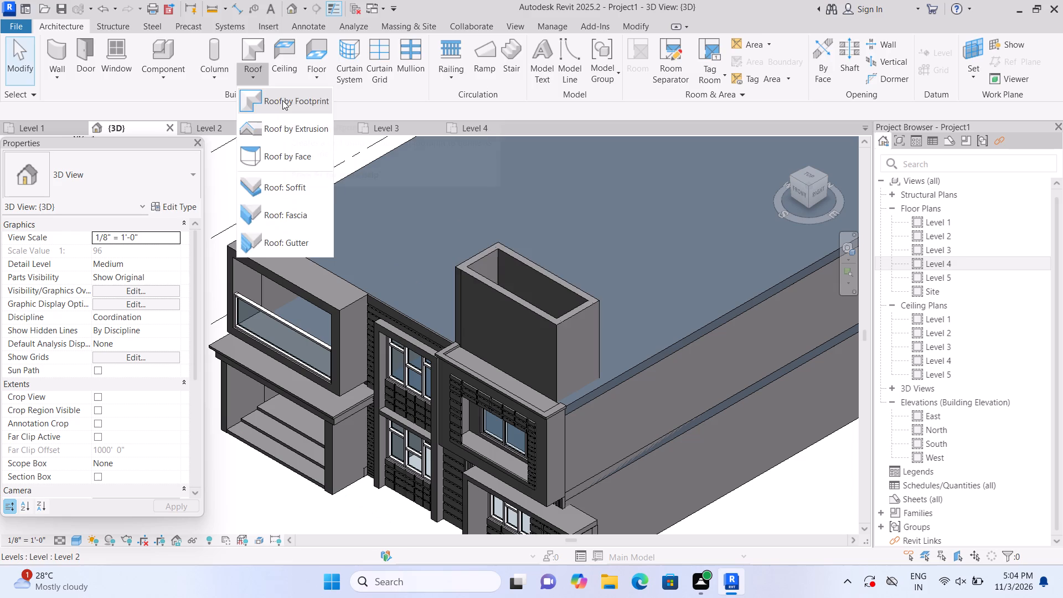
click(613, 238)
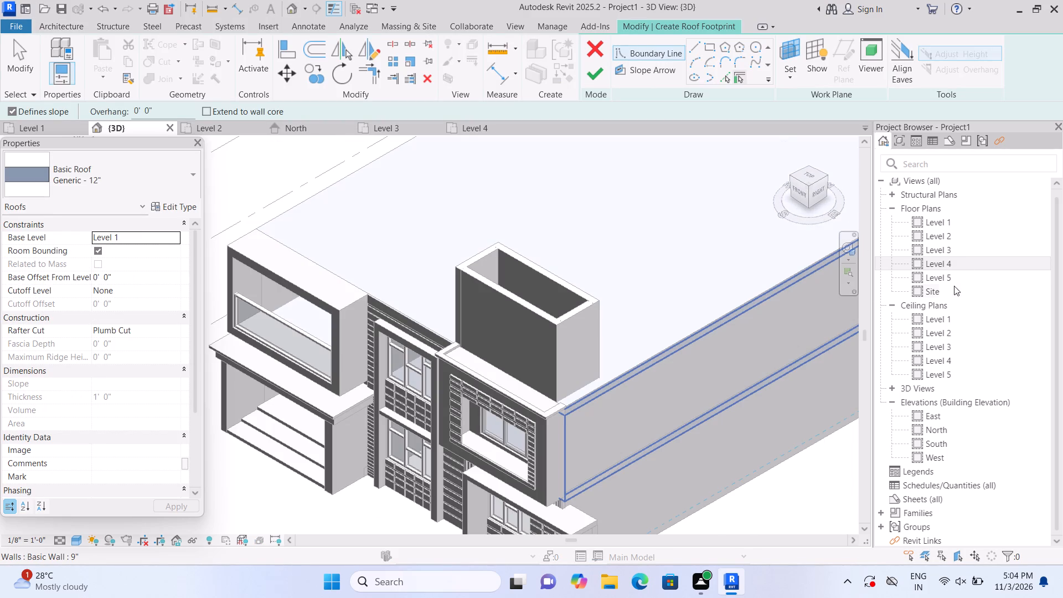
Open the Level 4 floor plan and discard the unfinished roof footprint sketch based on Level 1.
triple_click(917, 264)
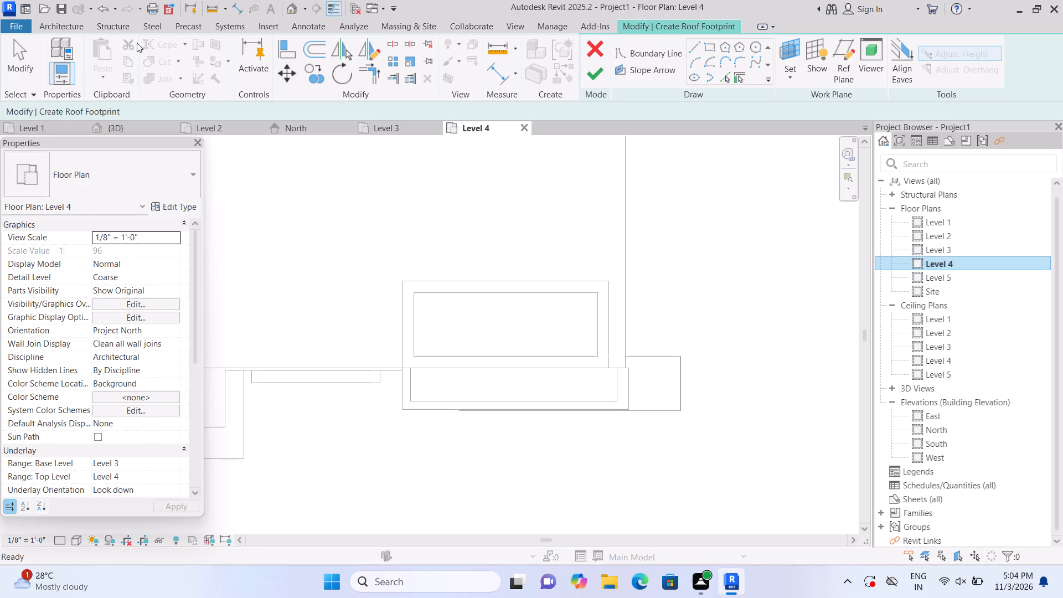
click(71, 22)
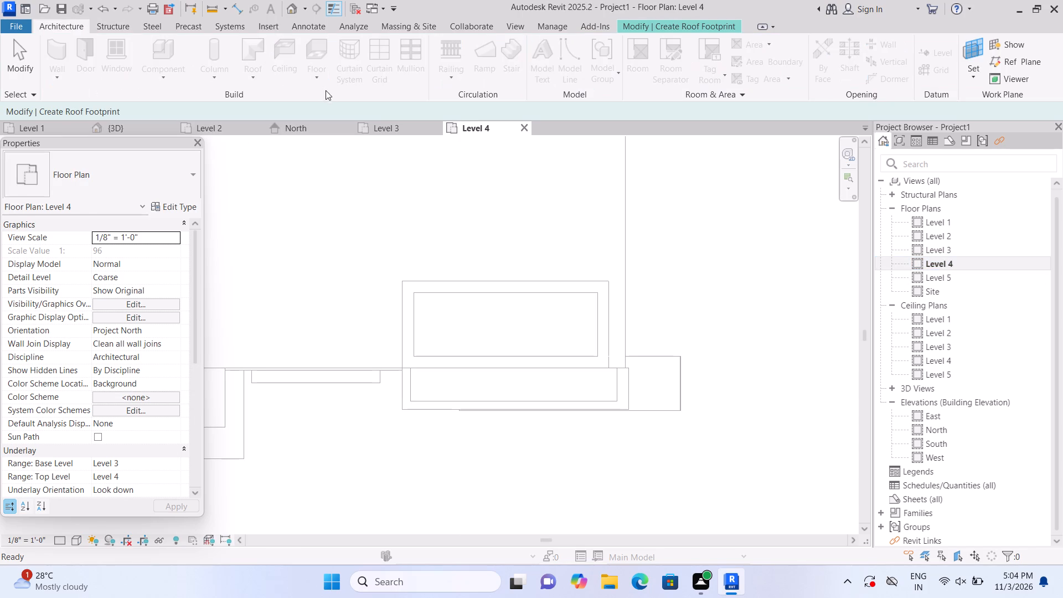
double_click(718, 25)
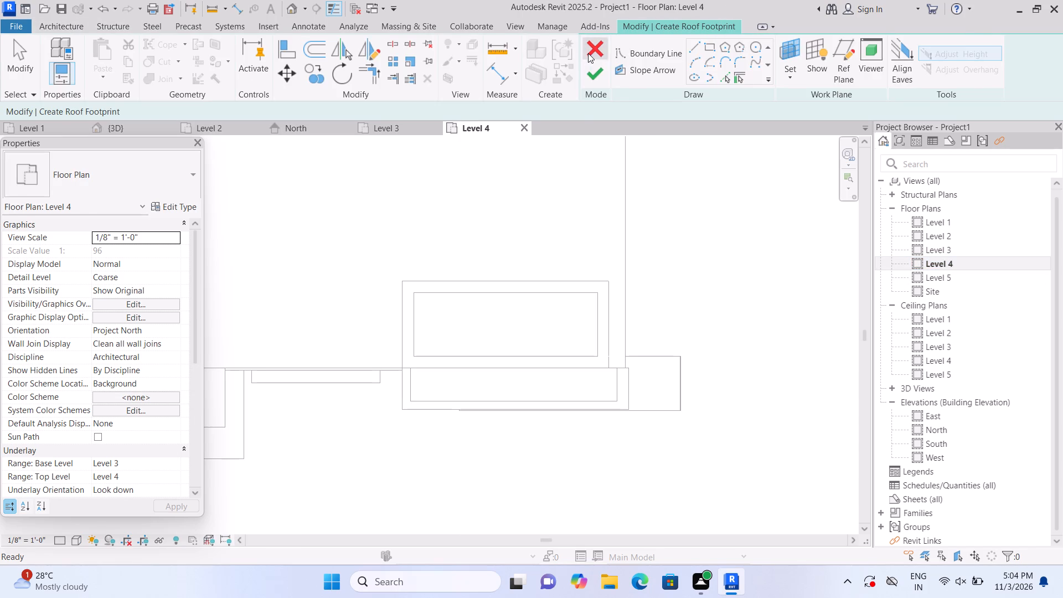
double_click(588, 53)
click(653, 214)
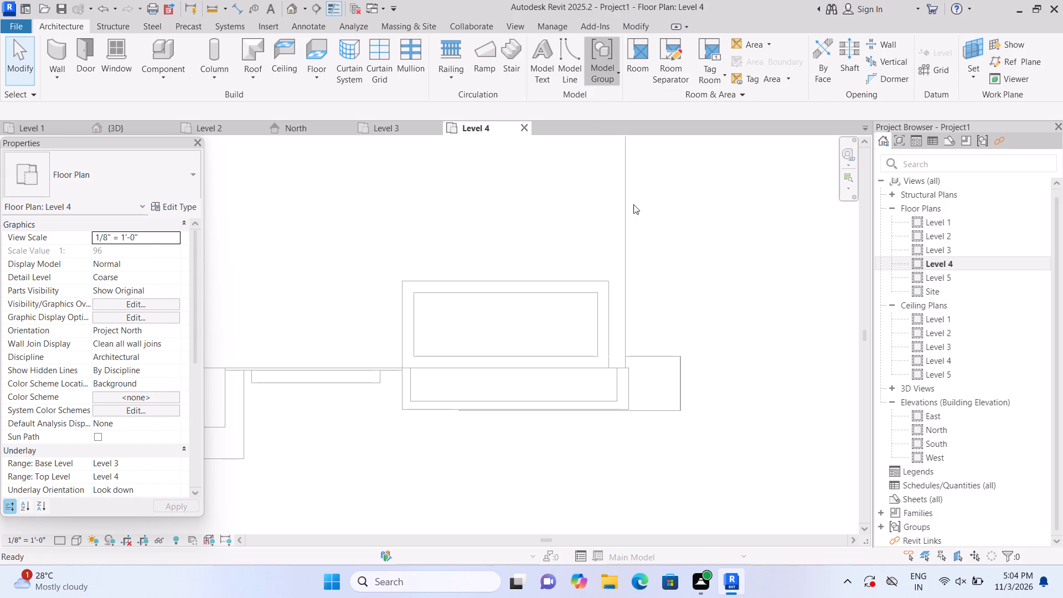
Create a Generic - 12" footprint roof on Level 4 from a rectangle about 27' 6" by 5' 9", aligned with the enclosure's back and front walls.
click(251, 78)
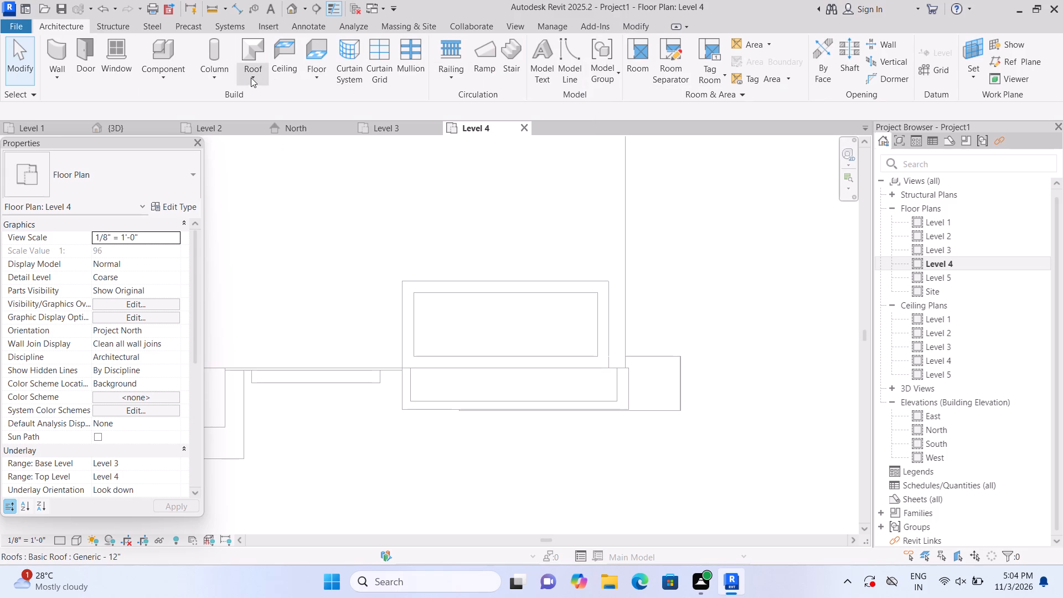
click(264, 102)
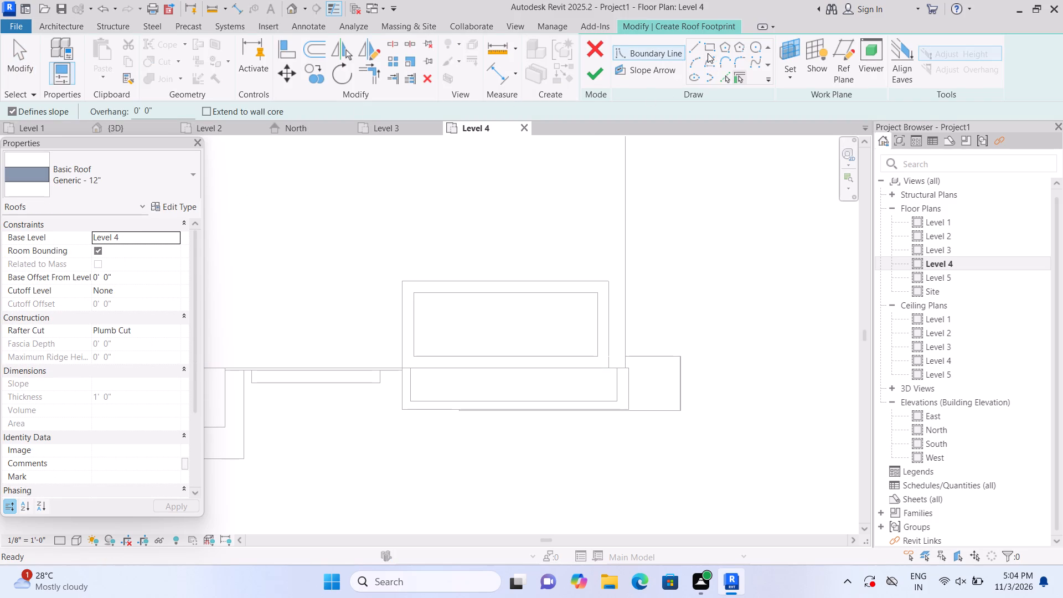
click(711, 48)
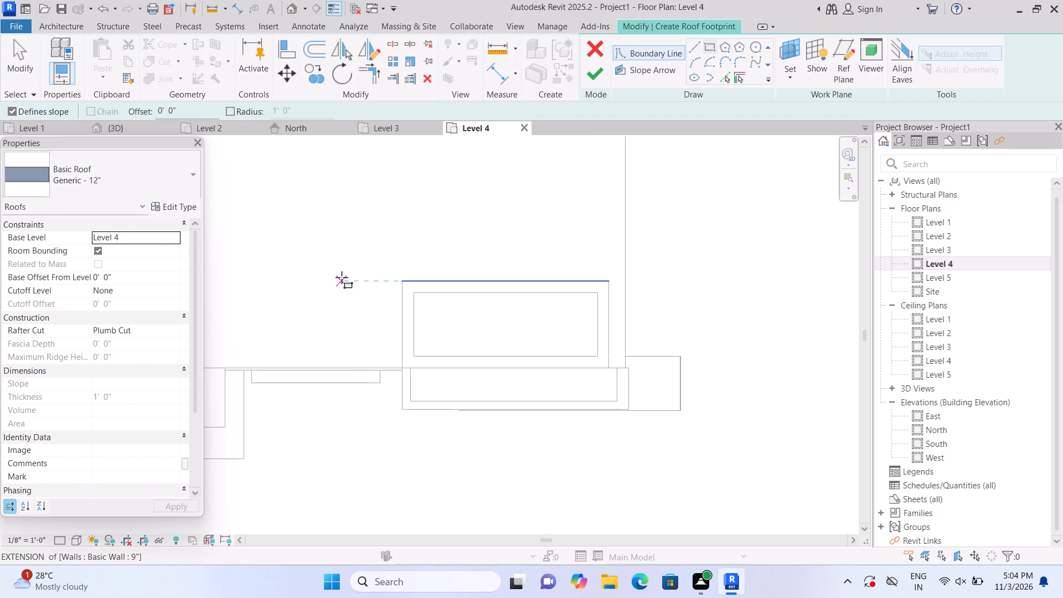
click(303, 277)
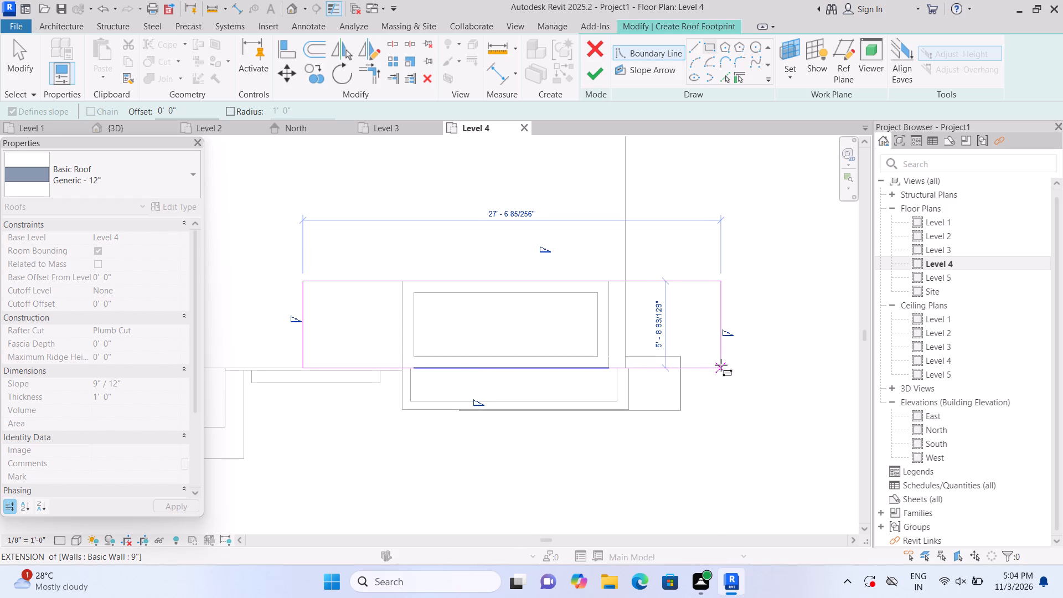
click(721, 365)
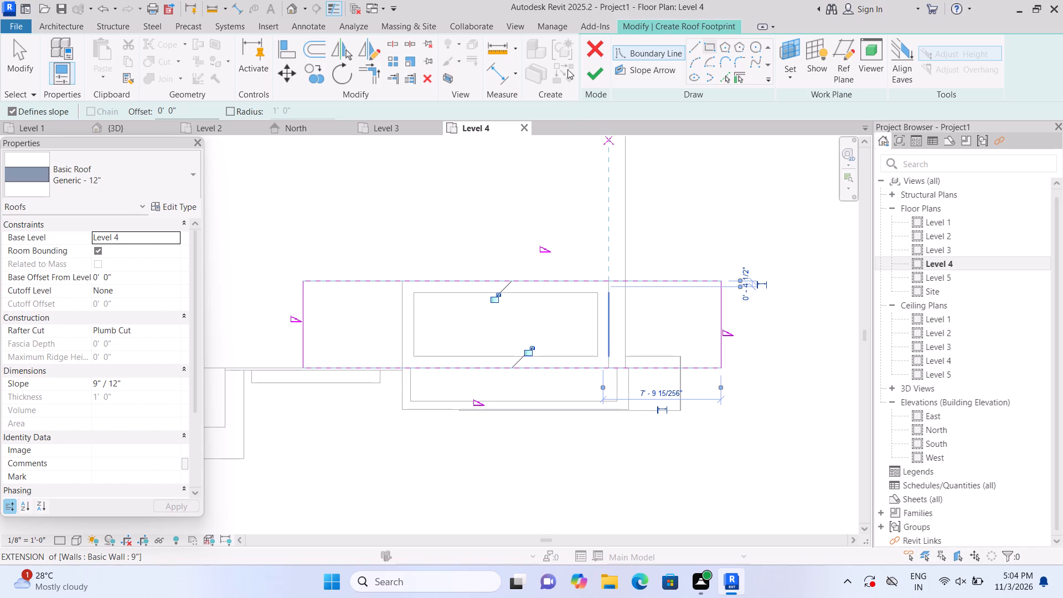
click(601, 73)
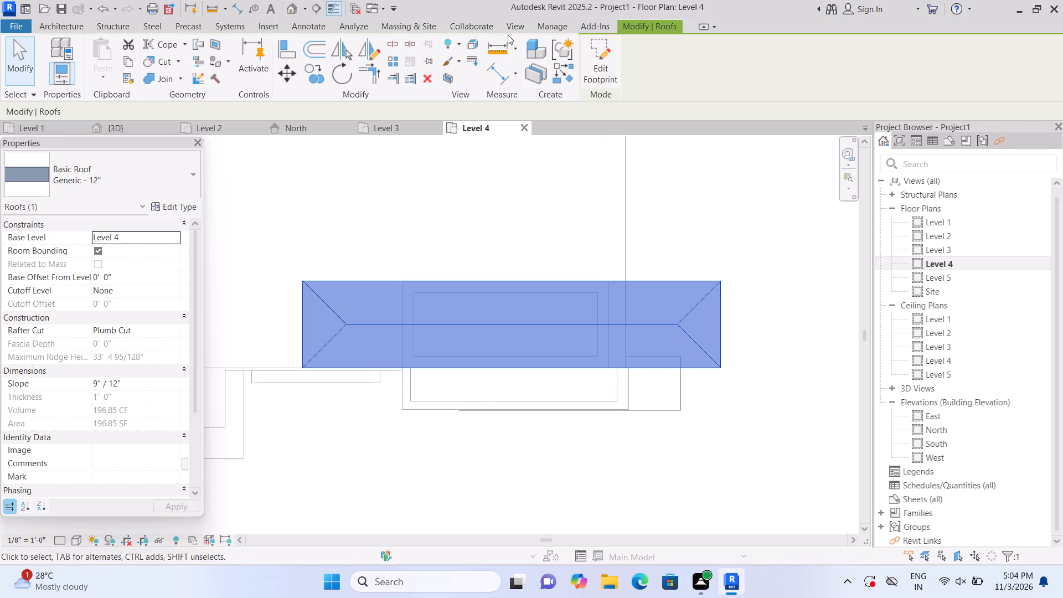
In the 3D view, edit the new roof's footprint, removing the slope definition from its long back and front edges.
click(291, 6)
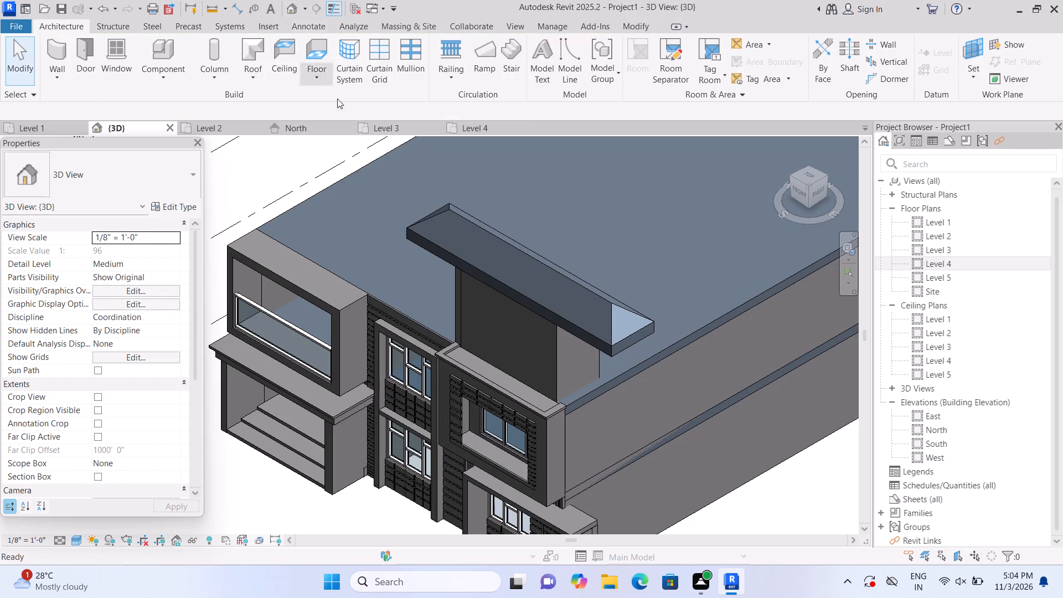
triple_click(529, 255)
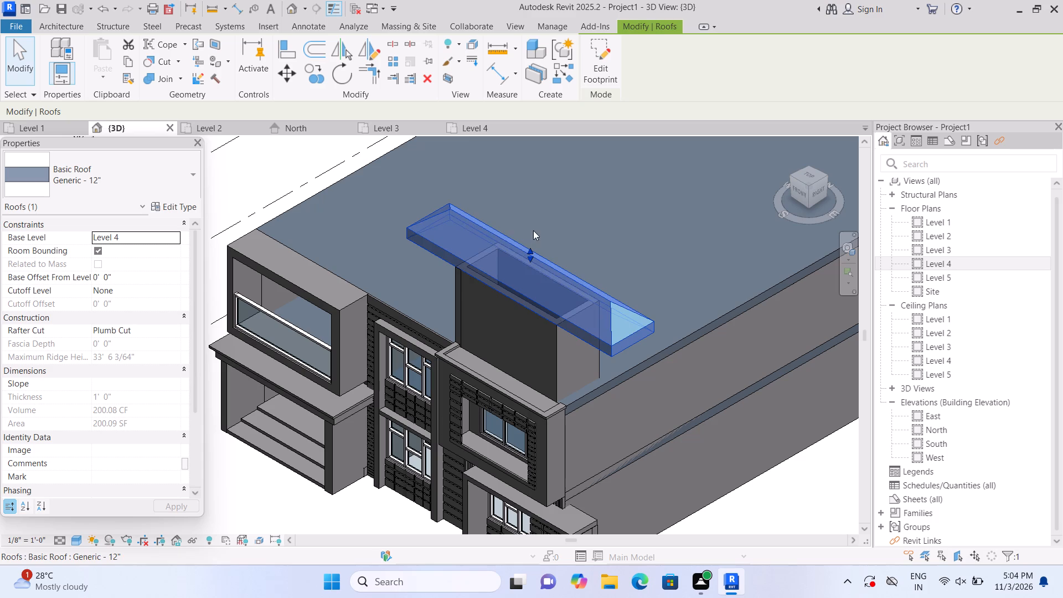
double_click(533, 274)
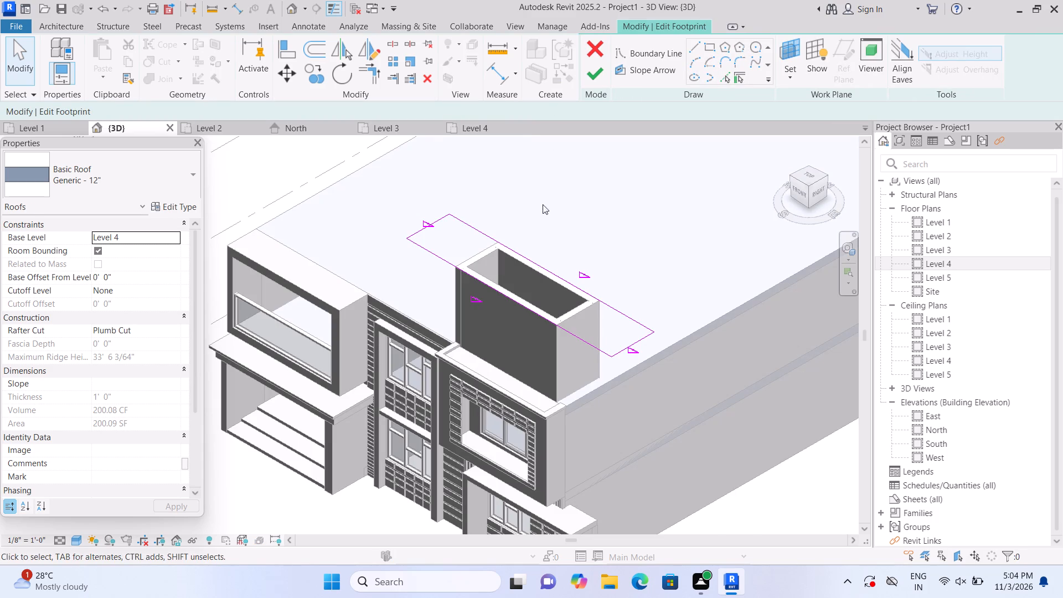
click(539, 262)
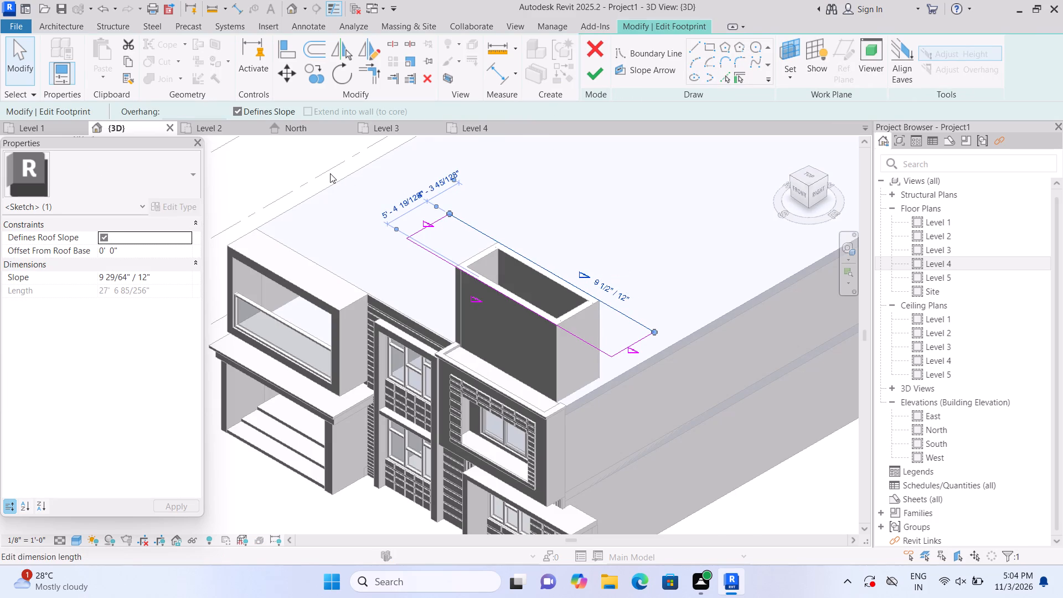
click(238, 107)
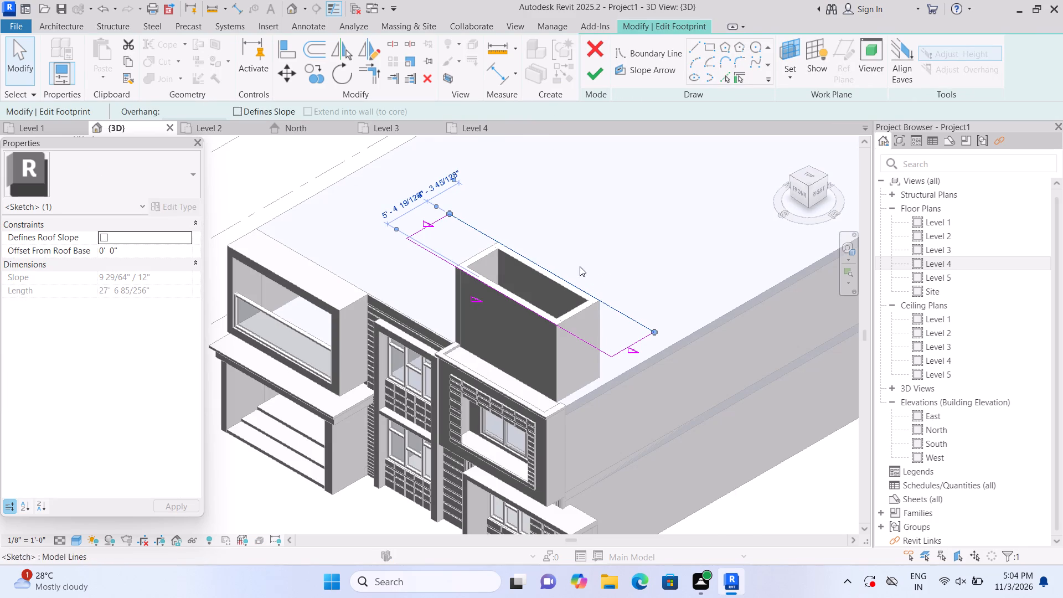
click(529, 302)
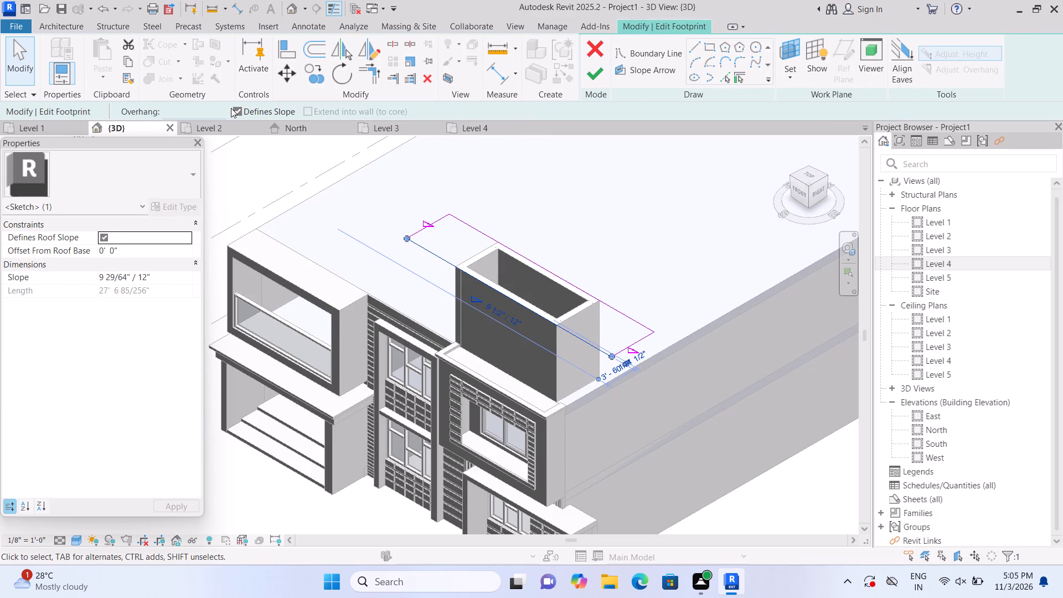
double_click(231, 108)
click(238, 111)
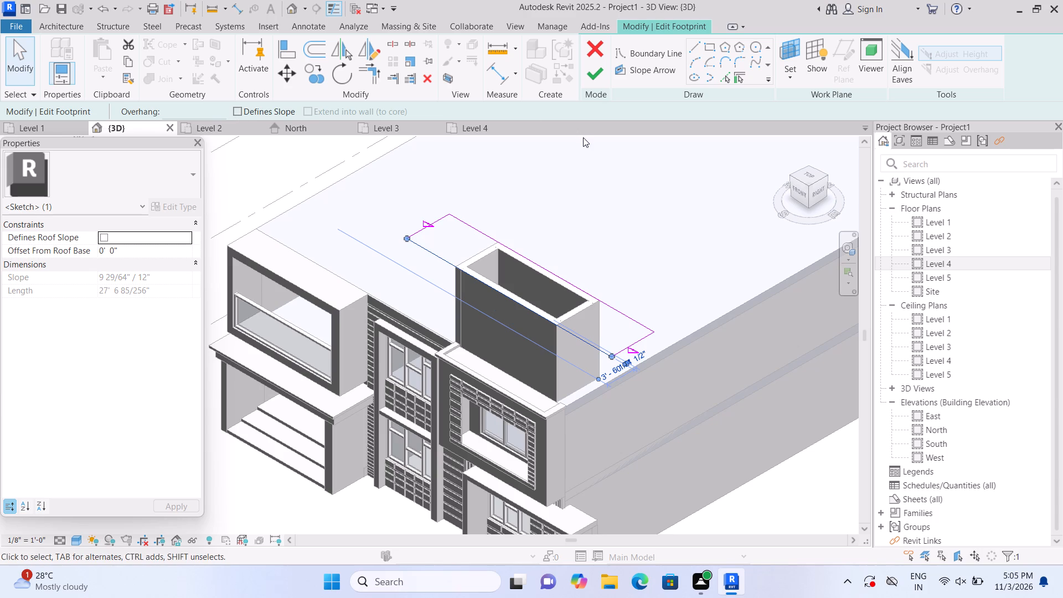
click(601, 74)
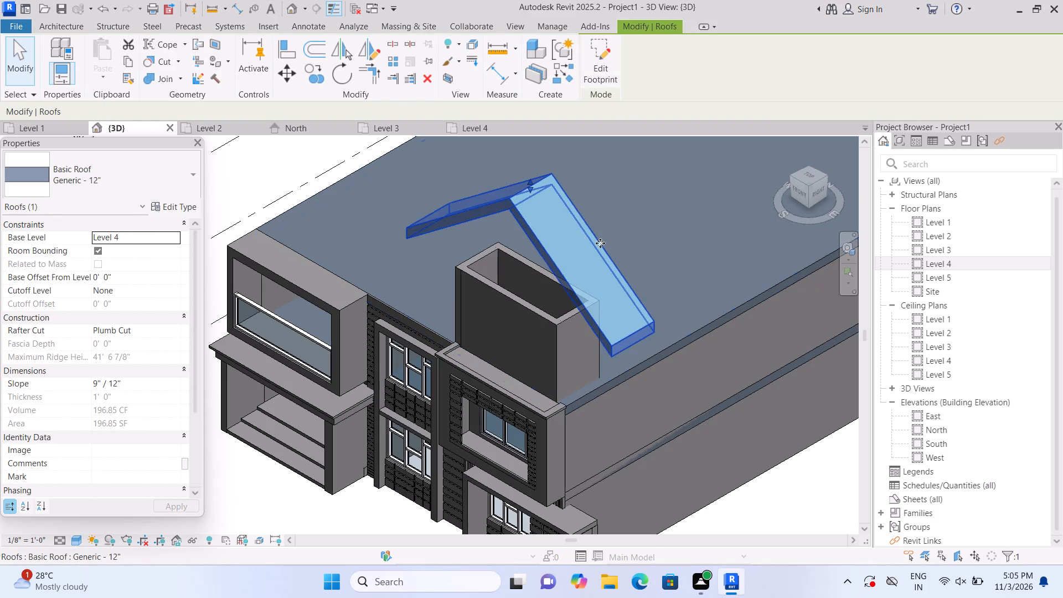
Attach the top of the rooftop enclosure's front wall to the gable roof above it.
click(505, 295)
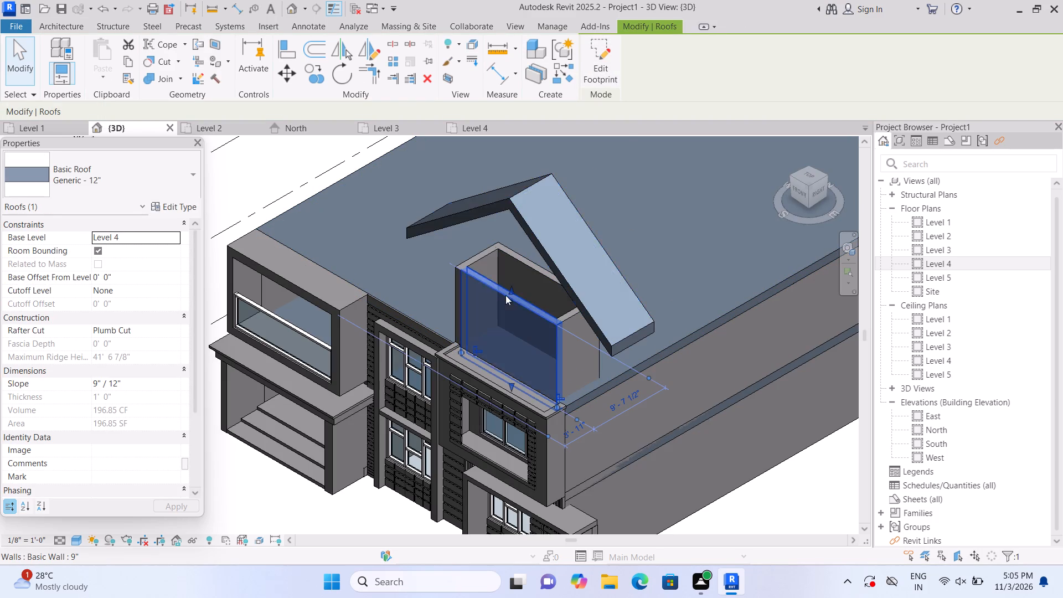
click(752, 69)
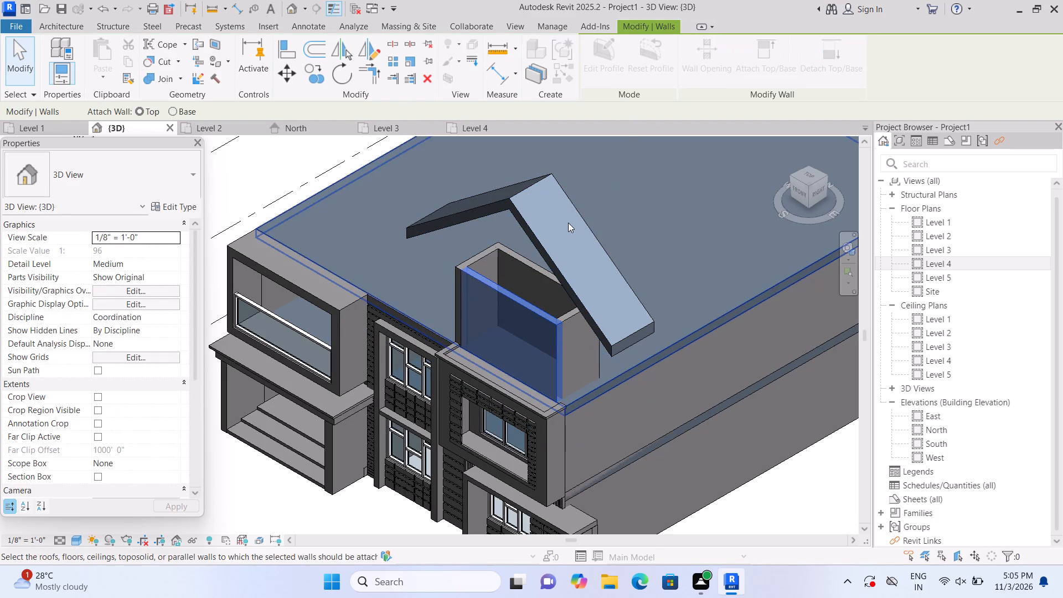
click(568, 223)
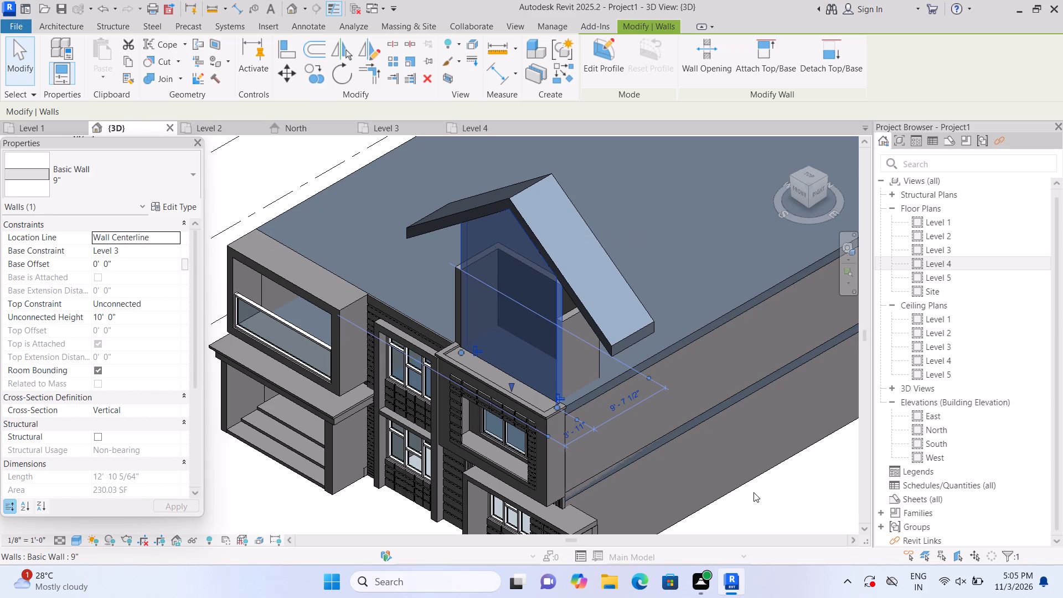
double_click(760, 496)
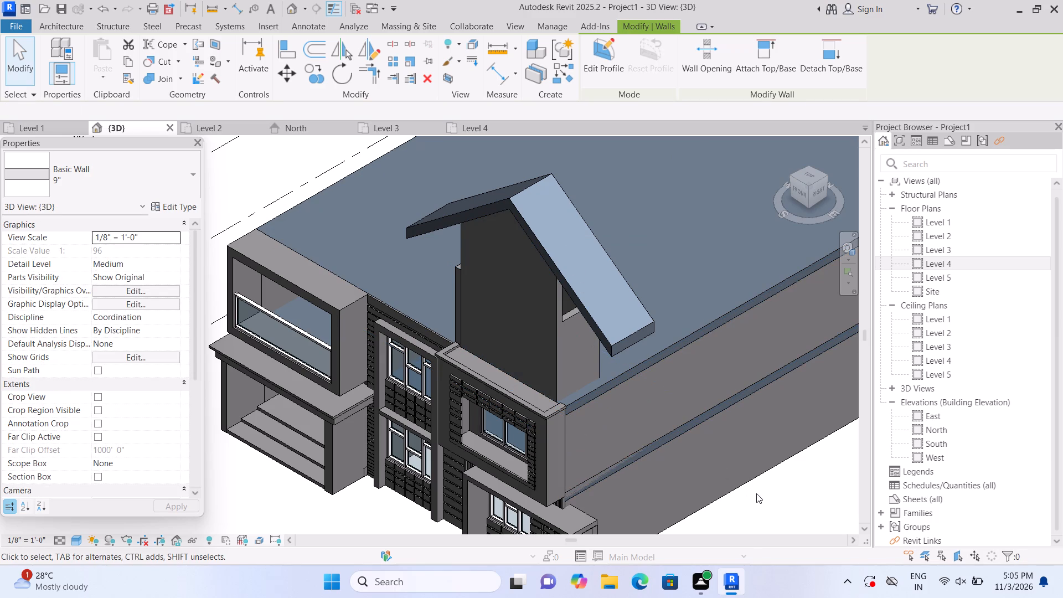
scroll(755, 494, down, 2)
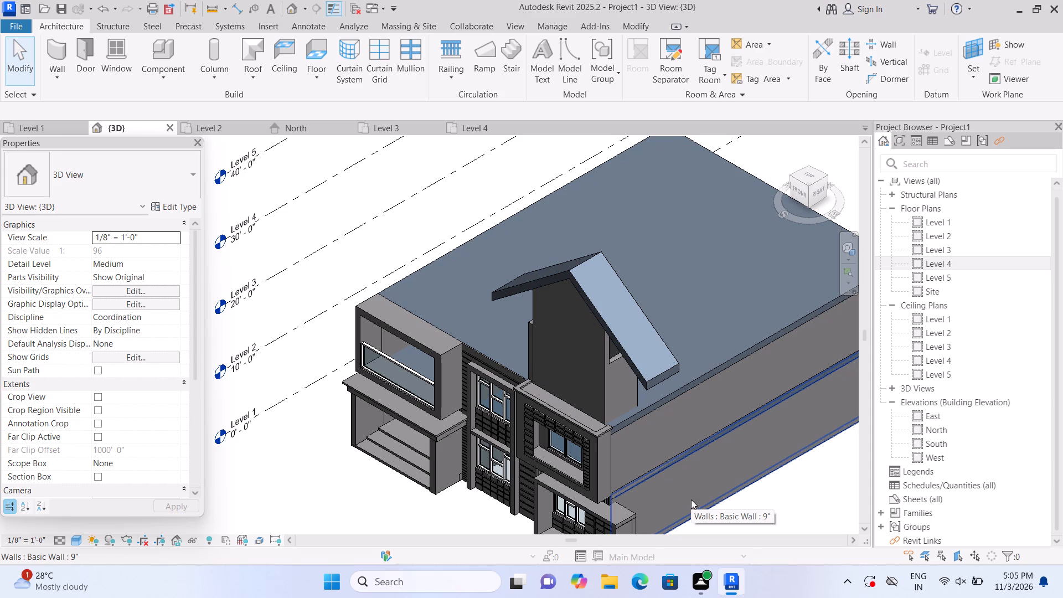
Undo back through the wall attachment, the slope edits and the drawn roof outline to an empty roof footprint sketch.
key(ctrl+z)
key(ctrl+z)
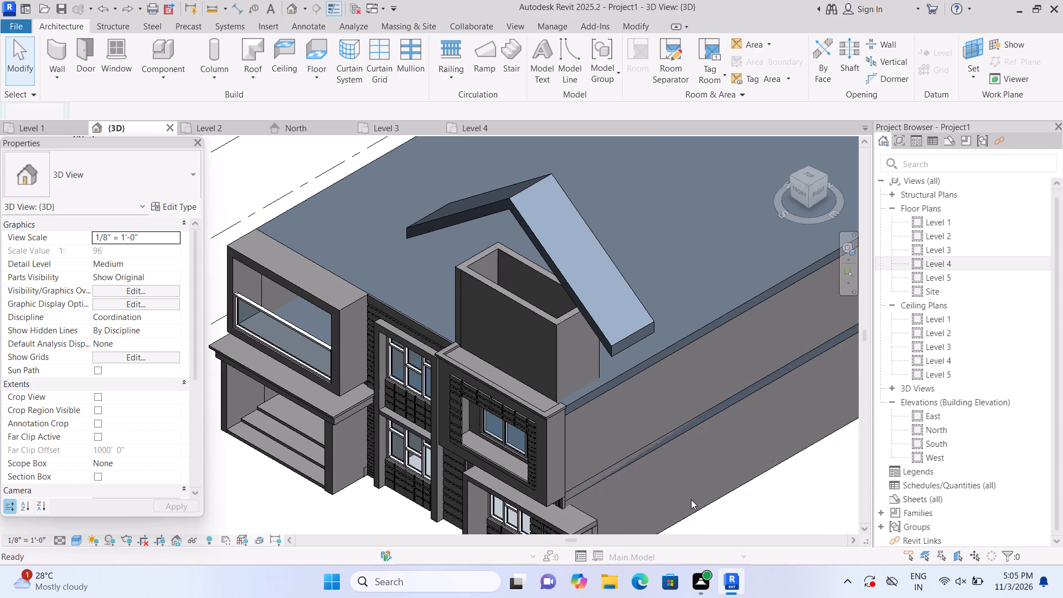
key(ctrl+z)
key(z)
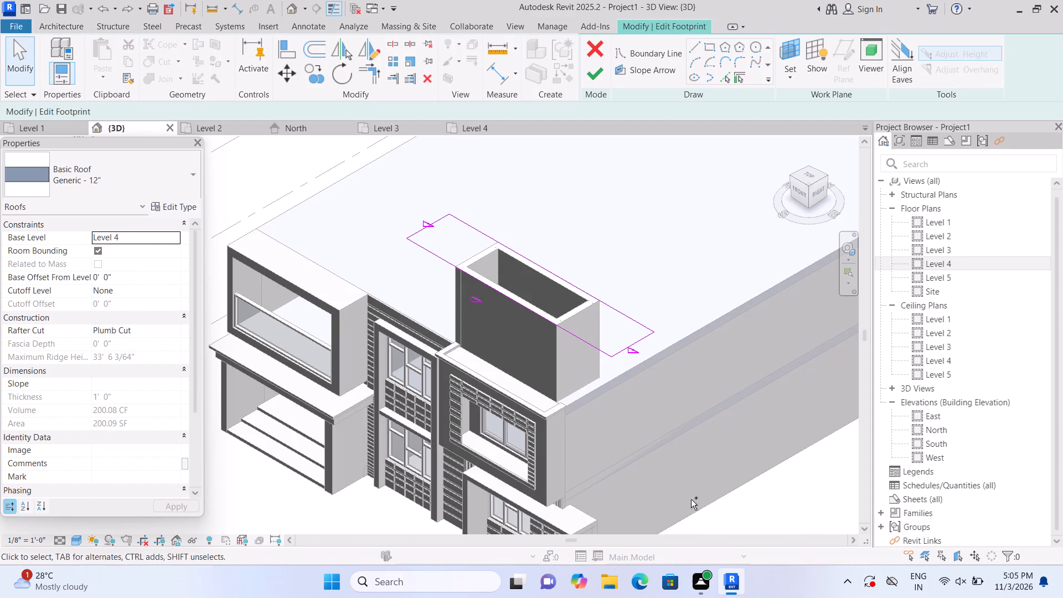
key(ctrl+z)
key(ctrl+z)
key(ctrl+z)
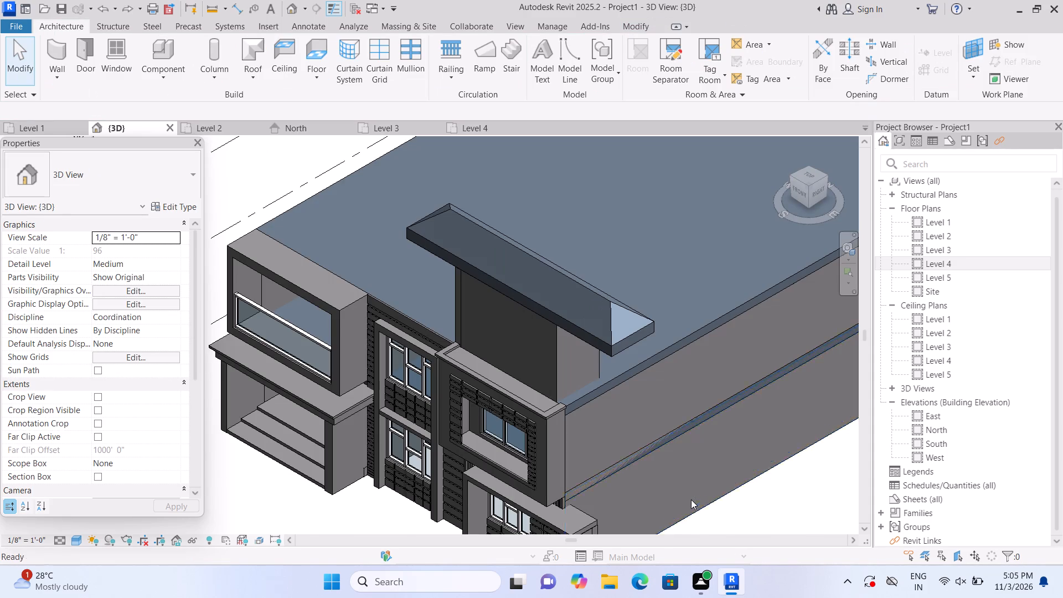
key(ctrl+z)
key(ctrl+z)
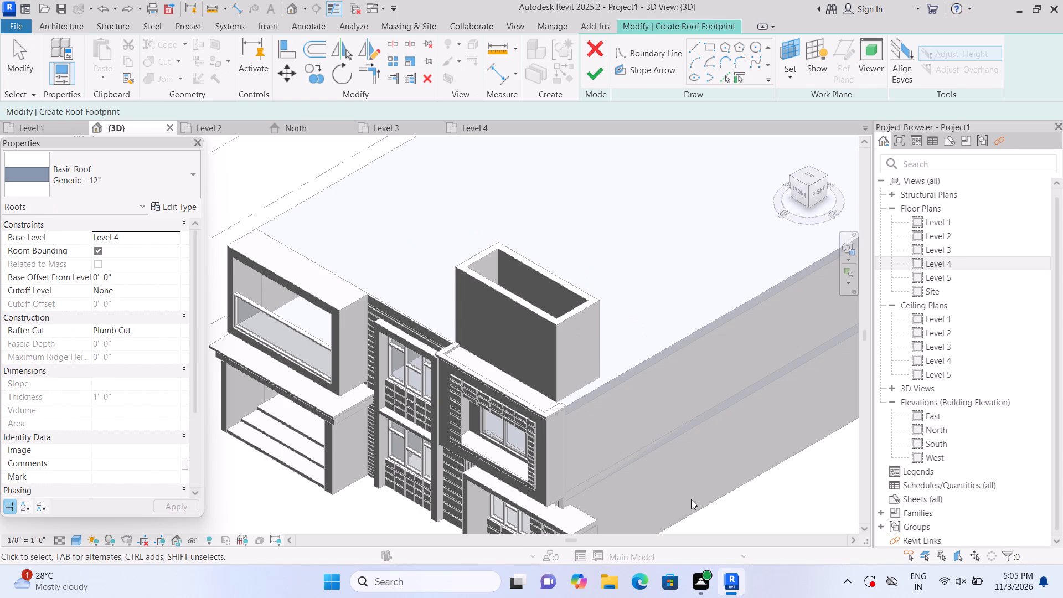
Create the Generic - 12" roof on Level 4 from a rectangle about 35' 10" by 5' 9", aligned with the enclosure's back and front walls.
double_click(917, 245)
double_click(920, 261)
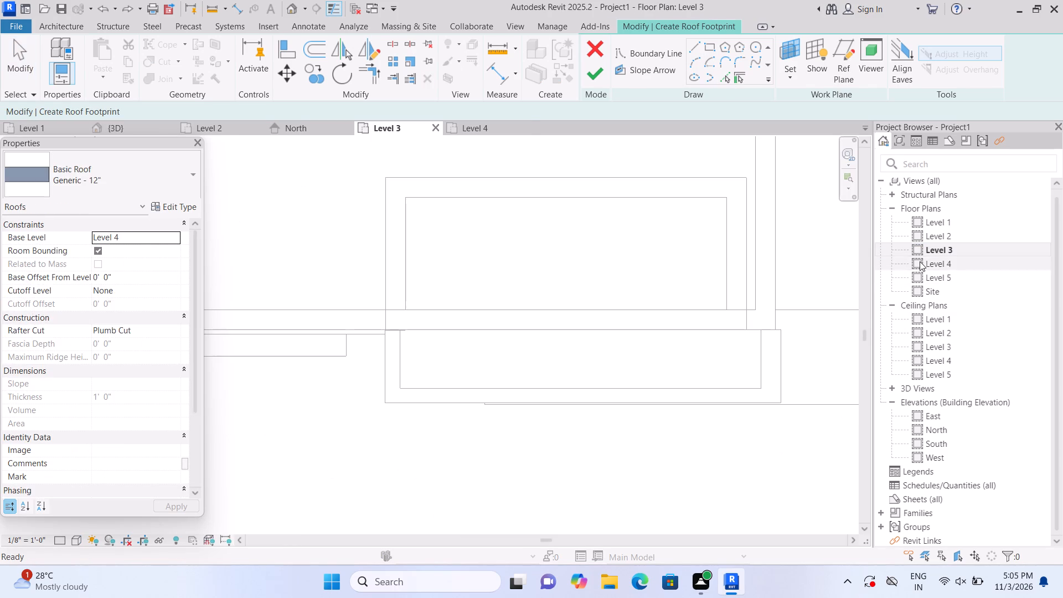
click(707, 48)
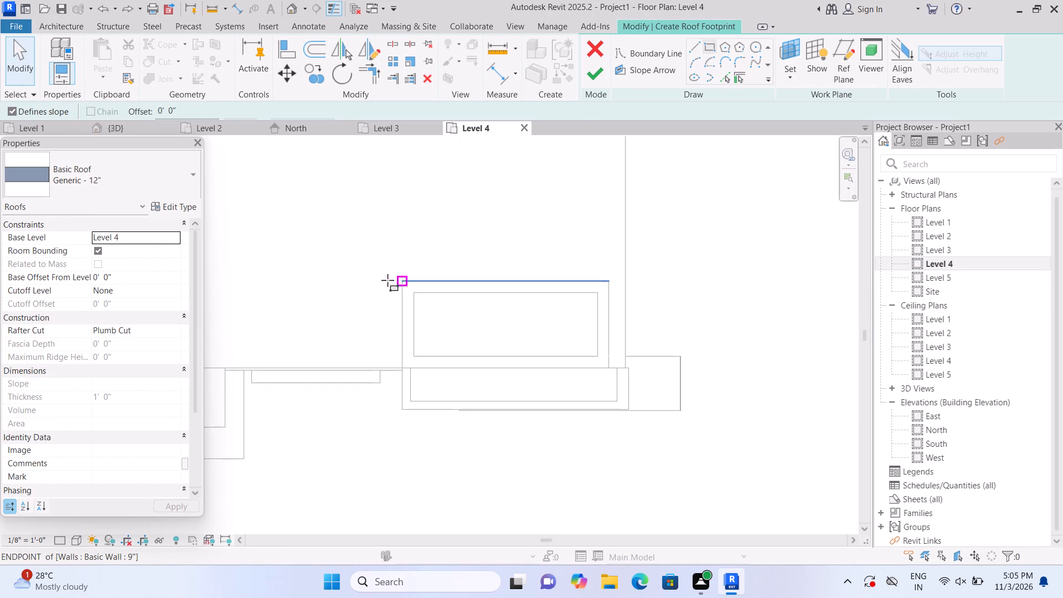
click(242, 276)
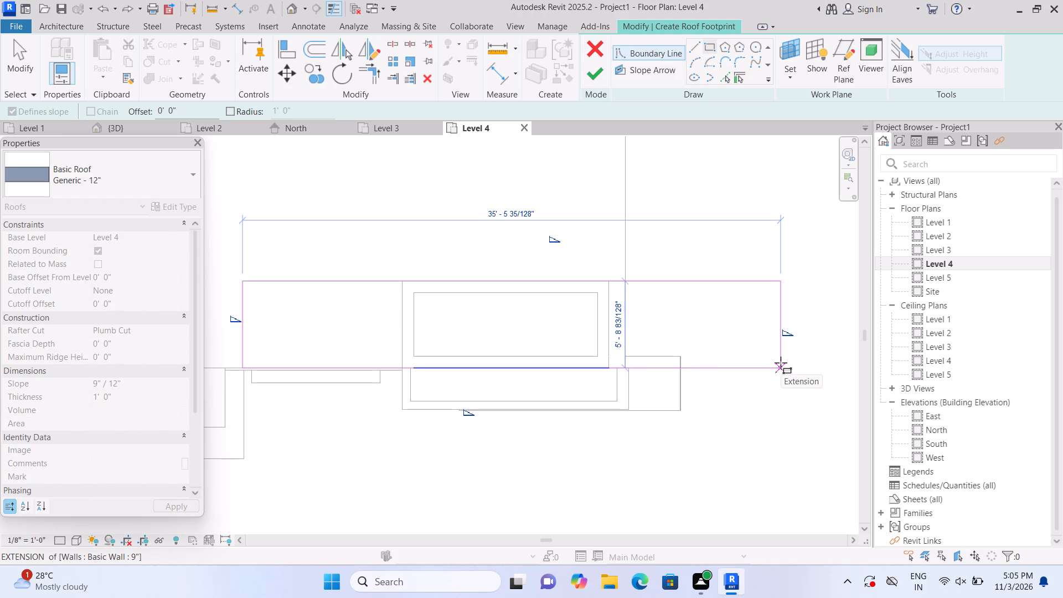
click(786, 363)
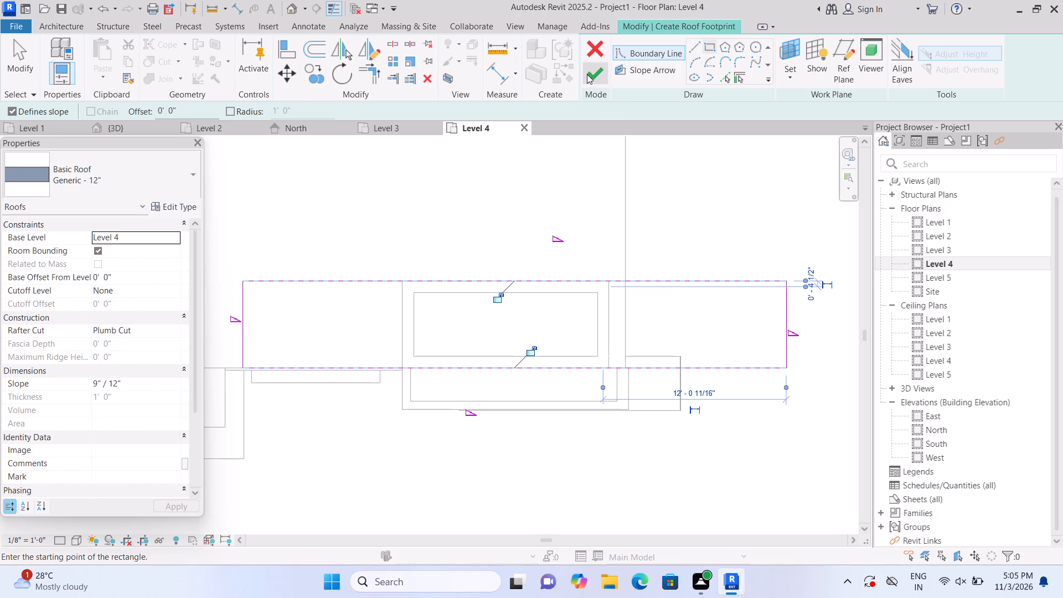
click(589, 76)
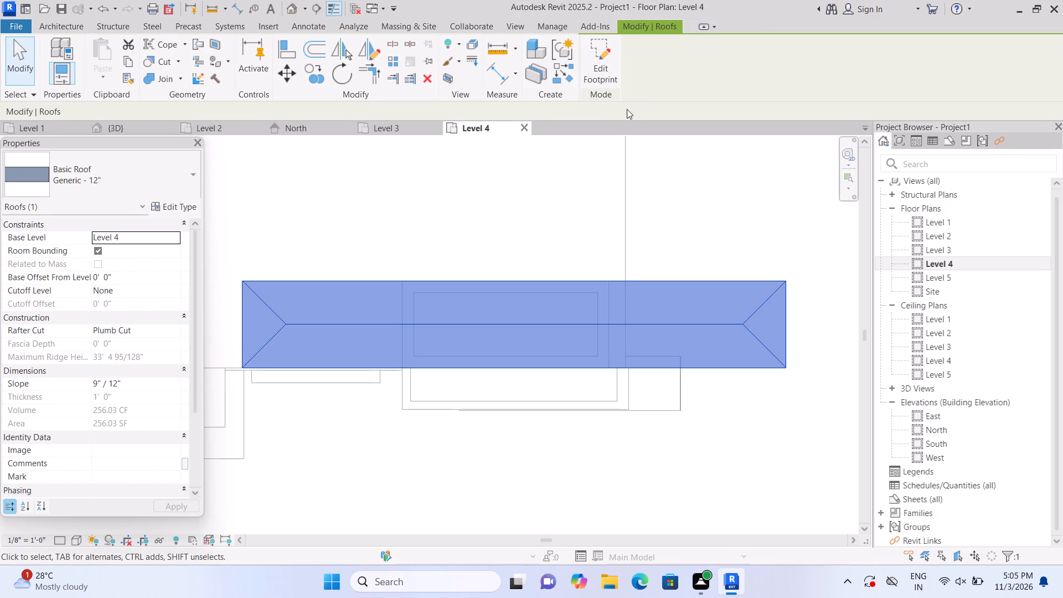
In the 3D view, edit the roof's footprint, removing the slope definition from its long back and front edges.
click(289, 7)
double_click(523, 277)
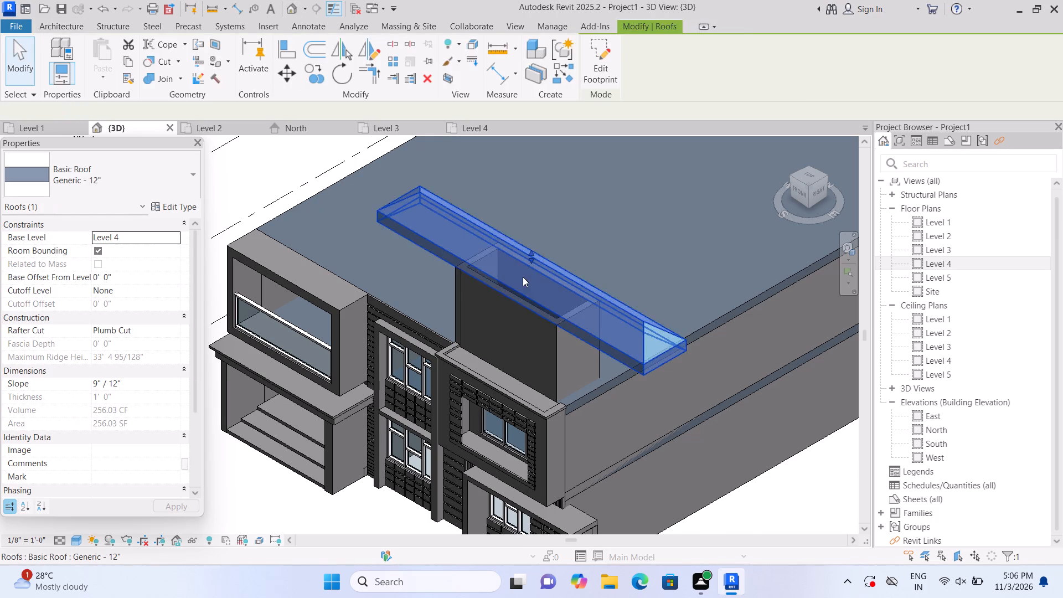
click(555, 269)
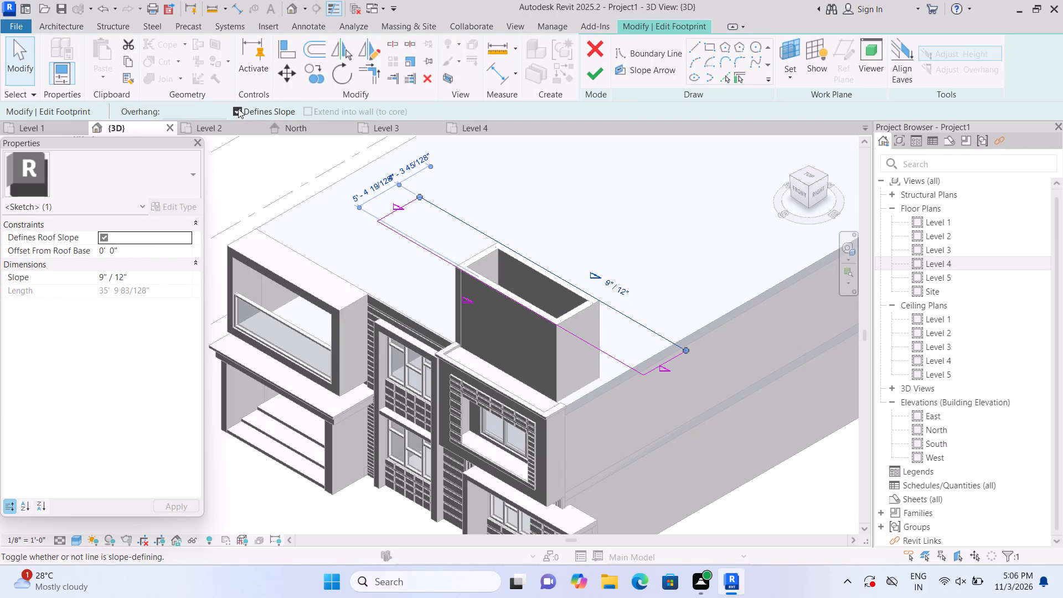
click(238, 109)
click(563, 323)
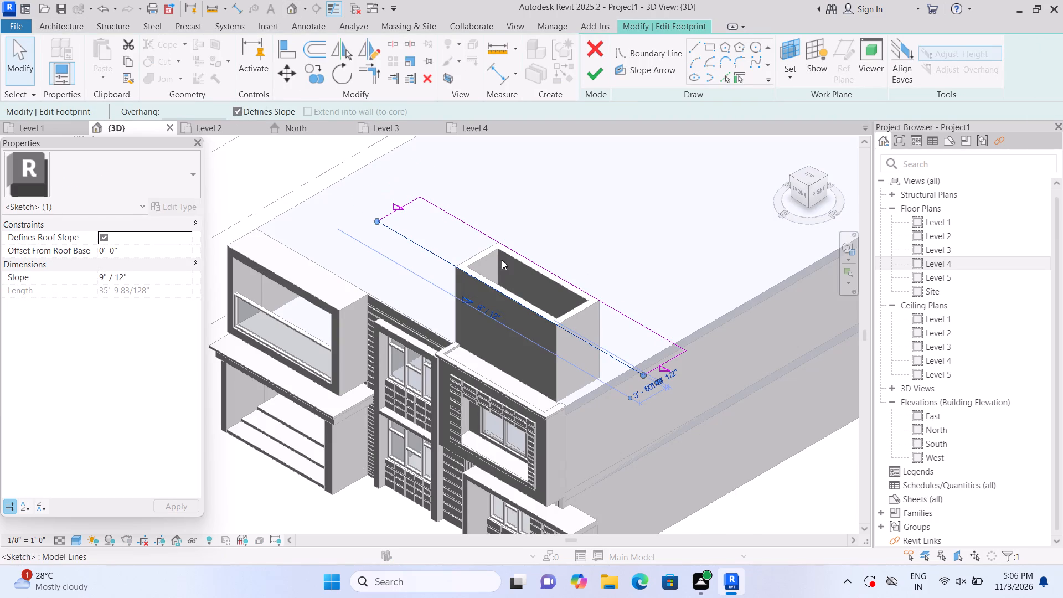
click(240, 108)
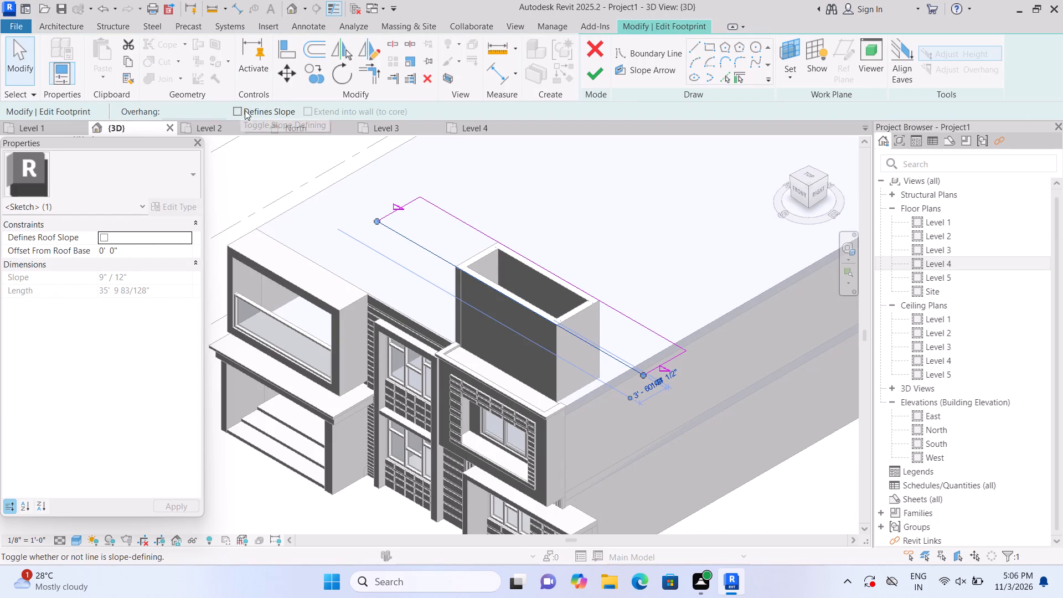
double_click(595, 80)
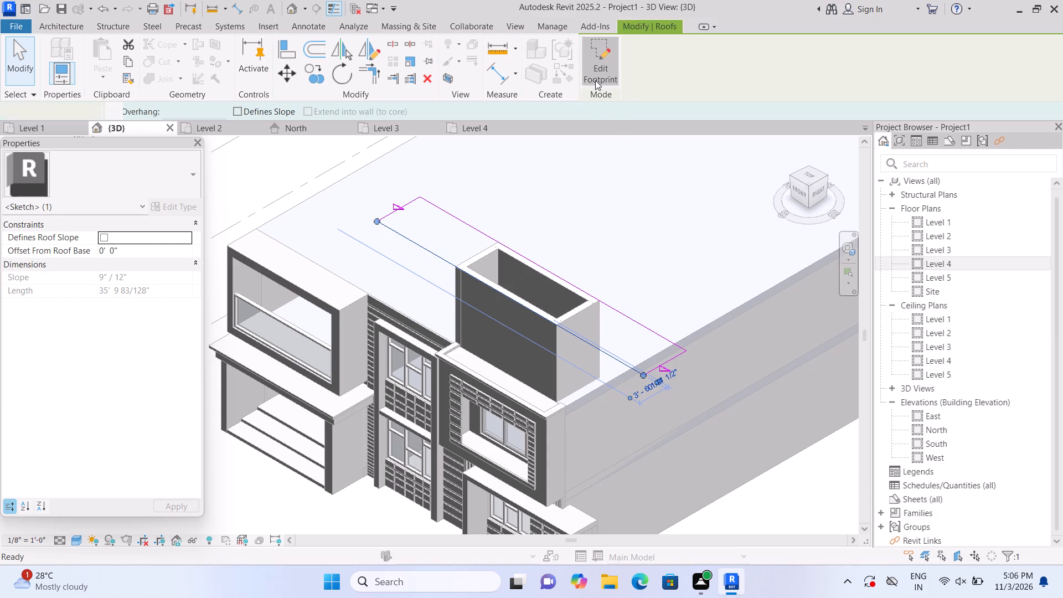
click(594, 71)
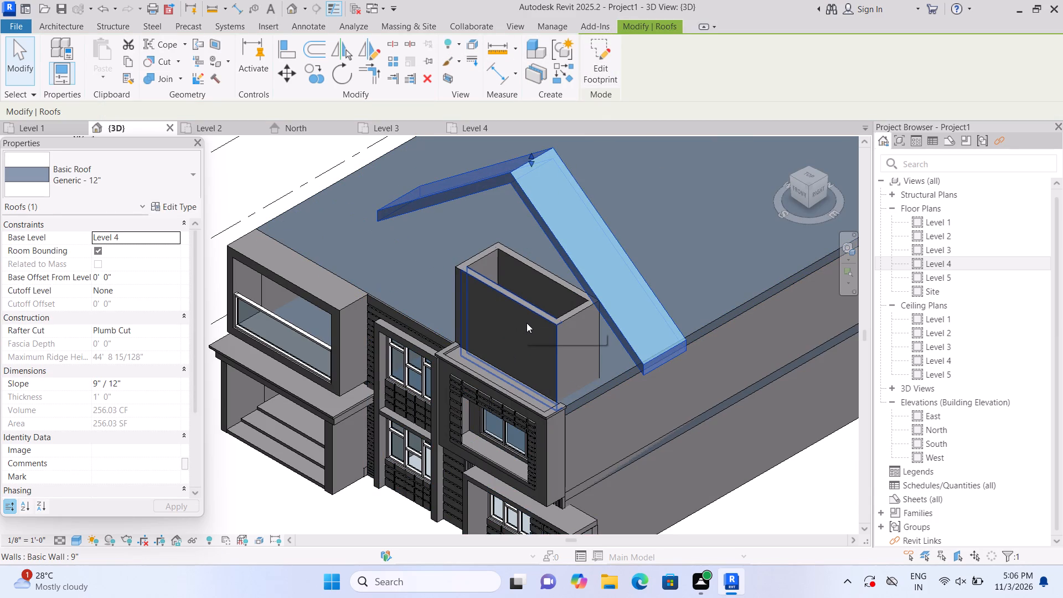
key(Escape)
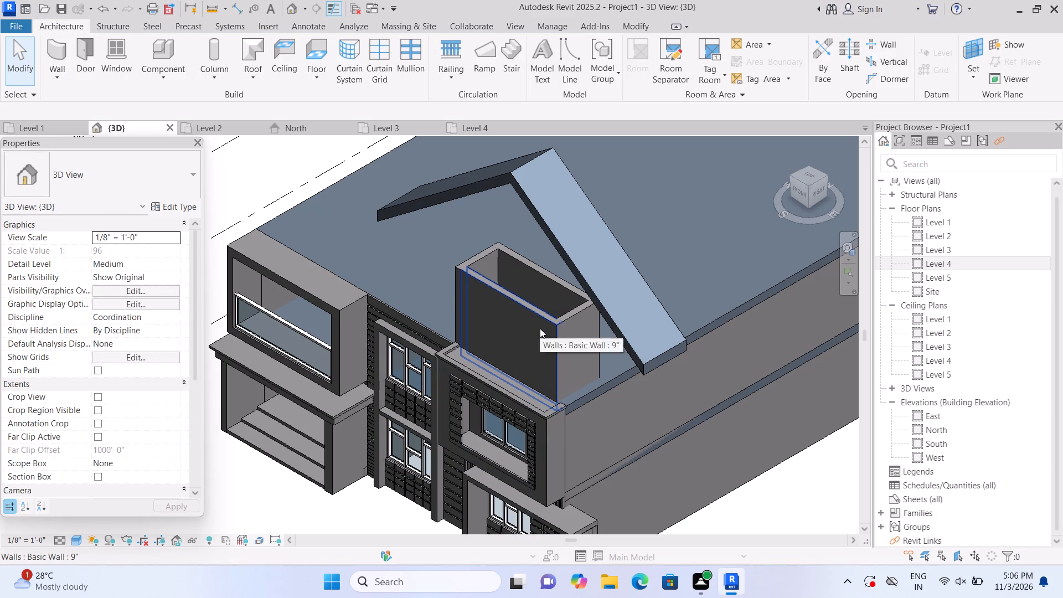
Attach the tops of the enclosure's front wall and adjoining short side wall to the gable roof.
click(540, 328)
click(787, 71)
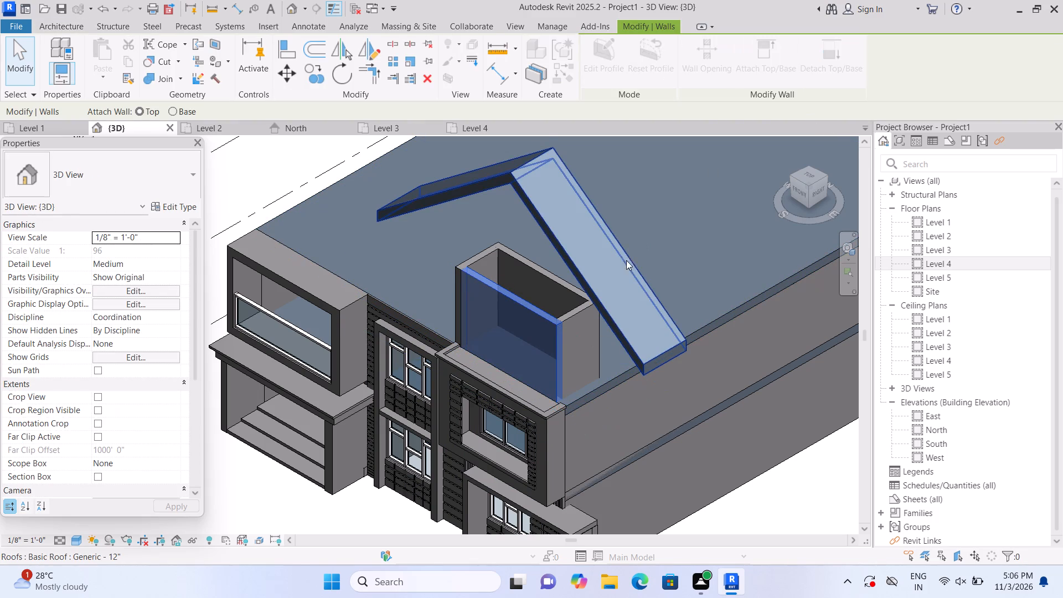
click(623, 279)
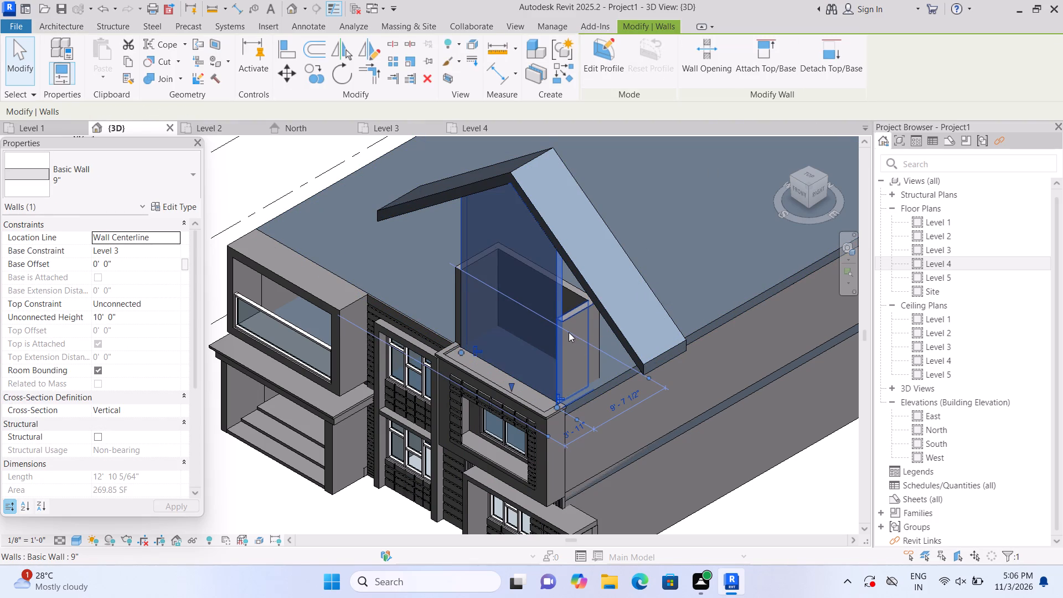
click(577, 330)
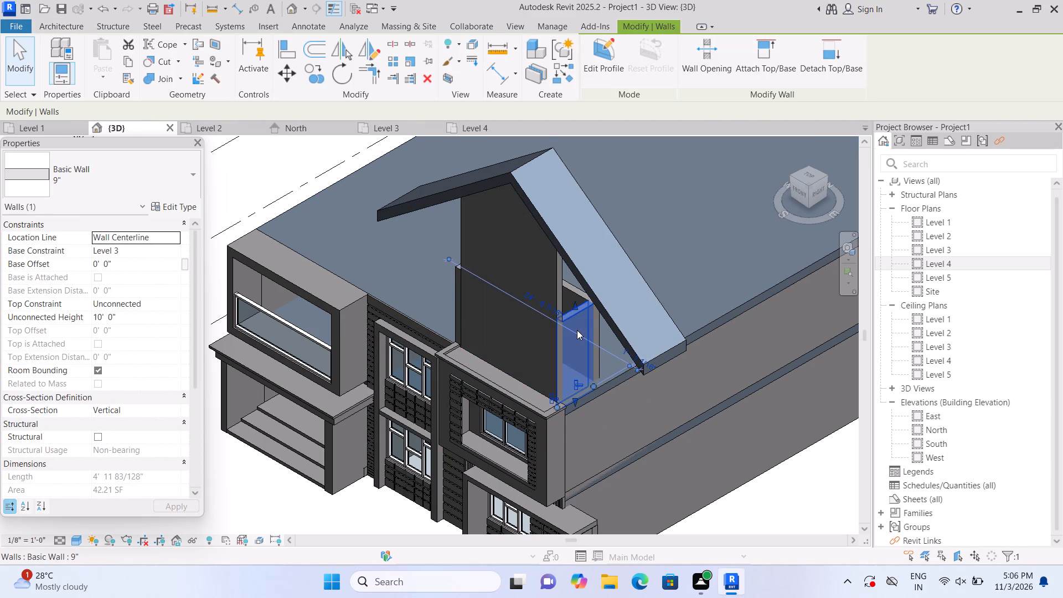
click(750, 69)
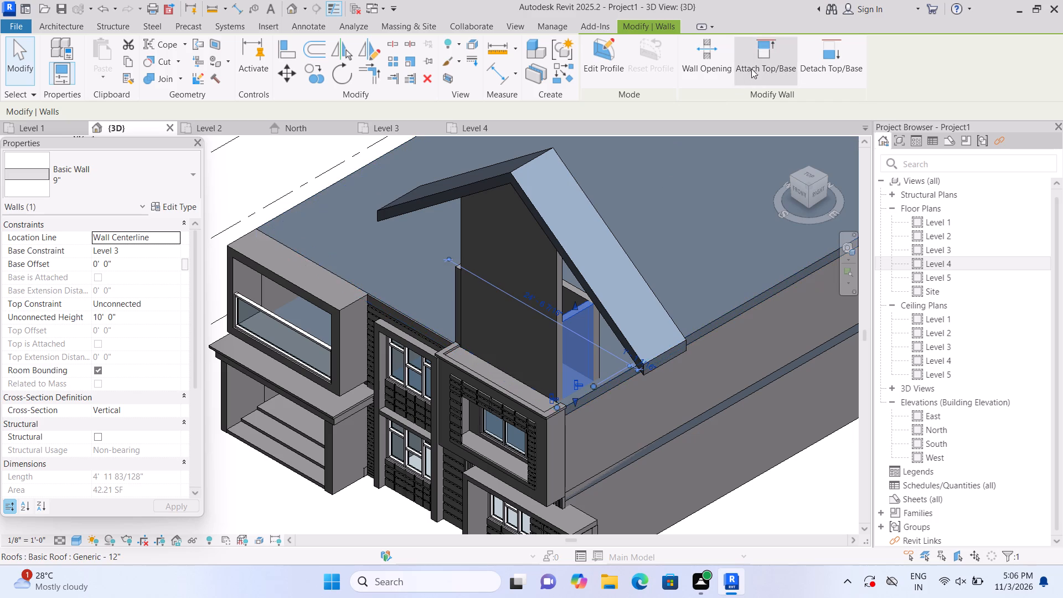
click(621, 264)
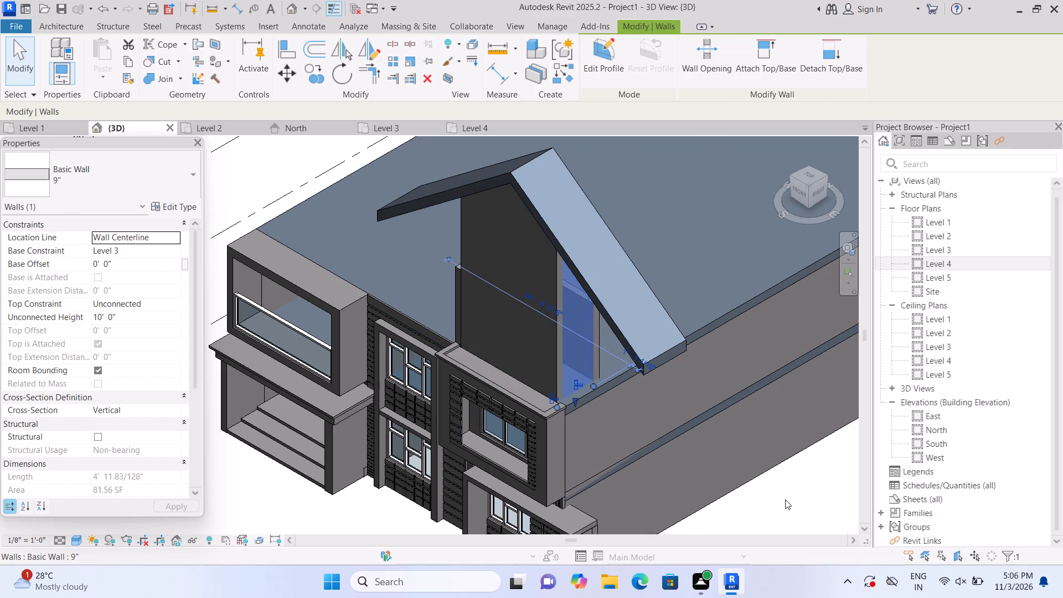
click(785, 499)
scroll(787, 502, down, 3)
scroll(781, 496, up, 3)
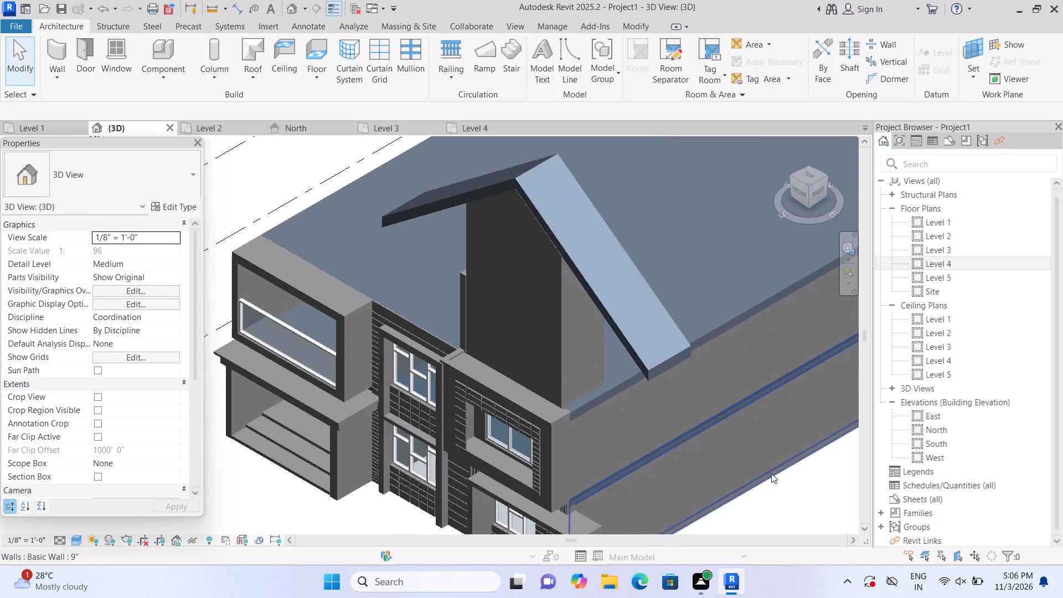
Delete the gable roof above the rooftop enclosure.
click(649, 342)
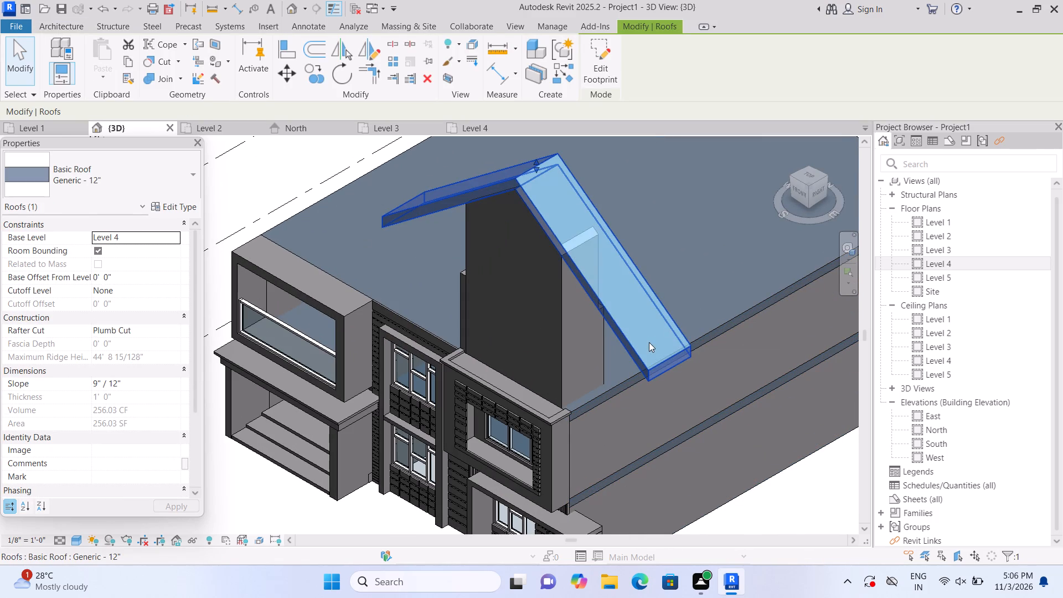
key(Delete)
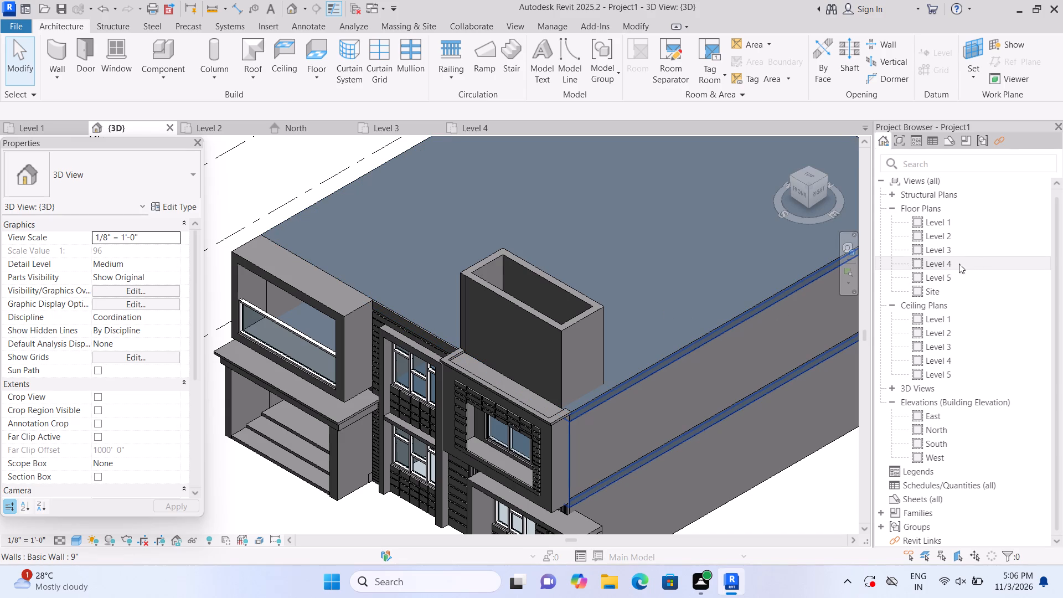
Create a Generic - 12" footprint roof on Level 4 from a rectangle about 24' 10" by 5' 9", aligned with the enclosure's back and front walls.
double_click(920, 262)
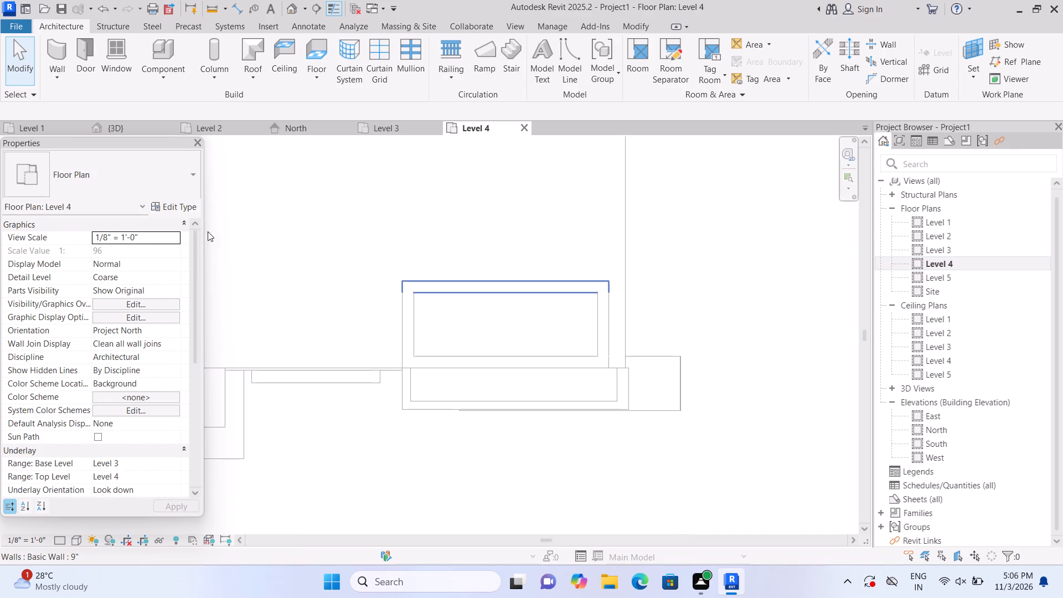
double_click(259, 73)
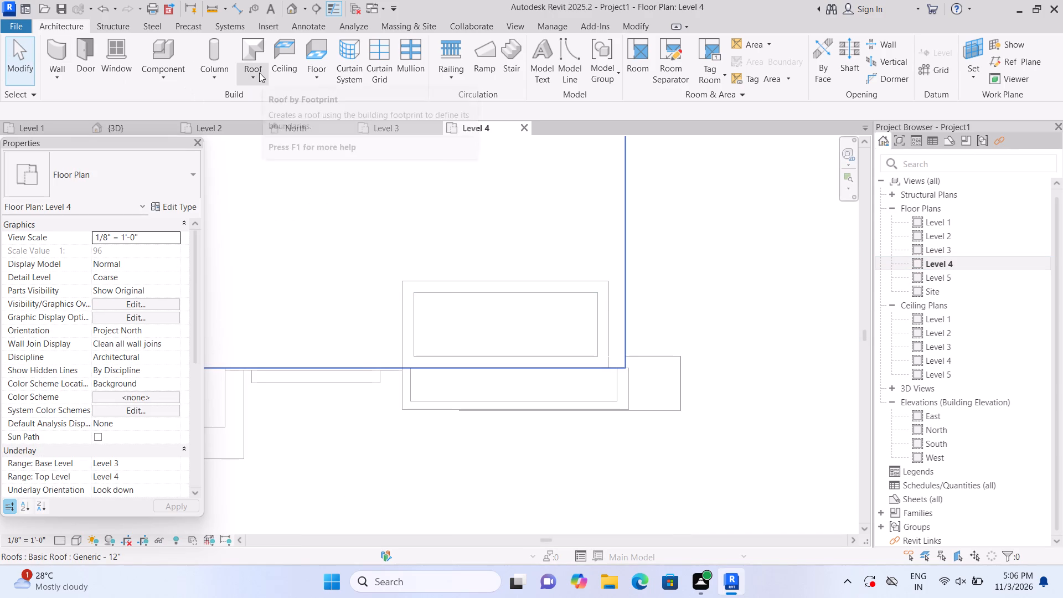
click(249, 77)
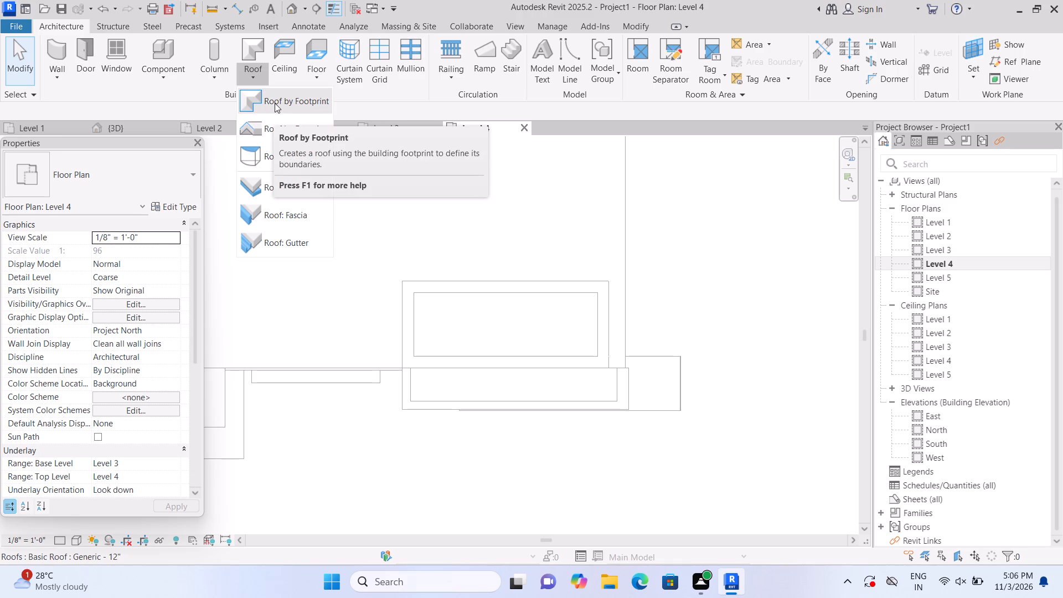
double_click(275, 103)
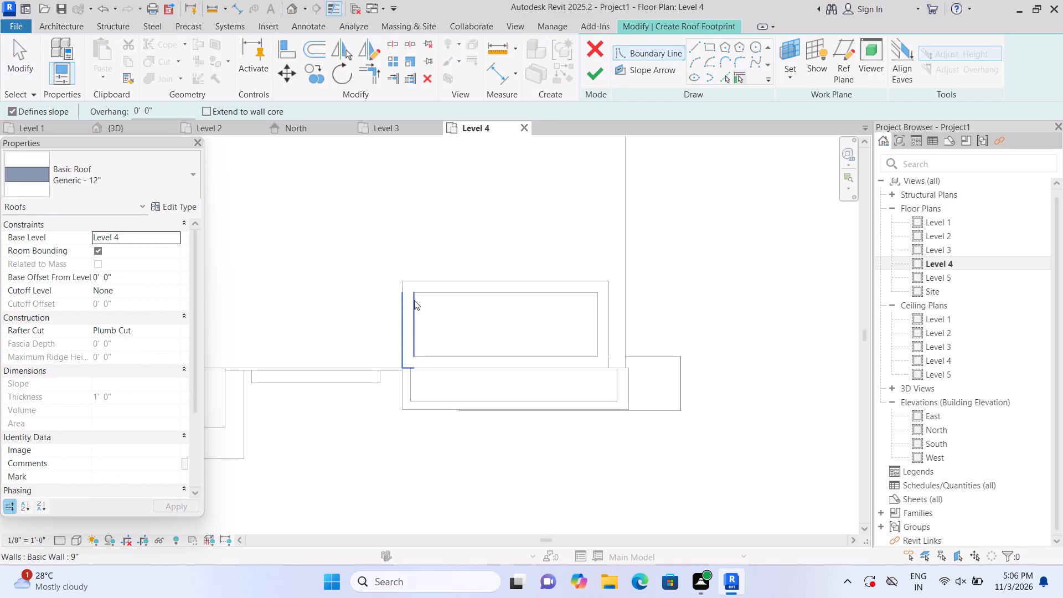
click(711, 48)
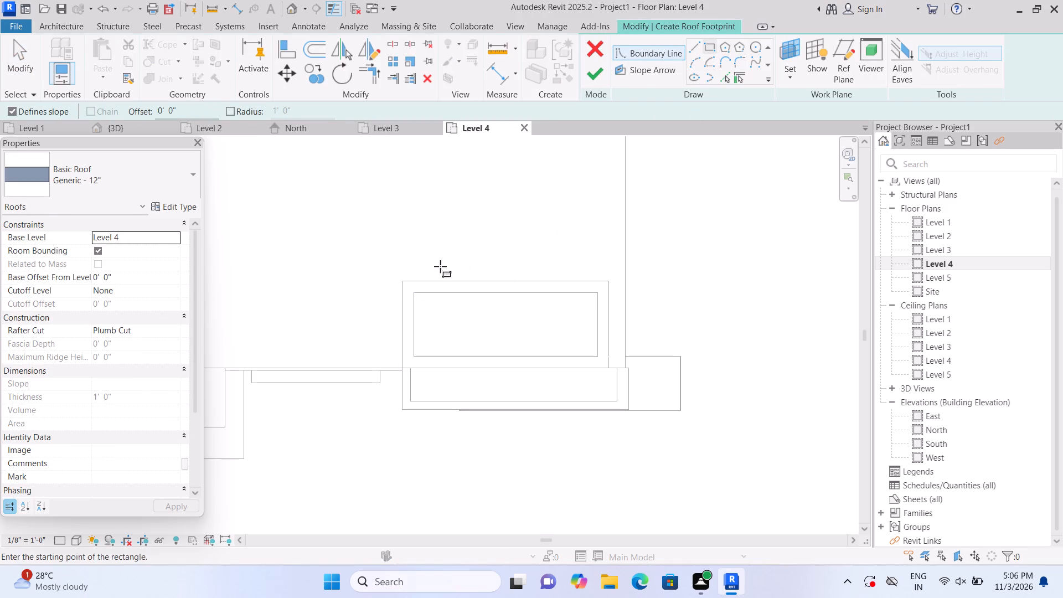
click(321, 277)
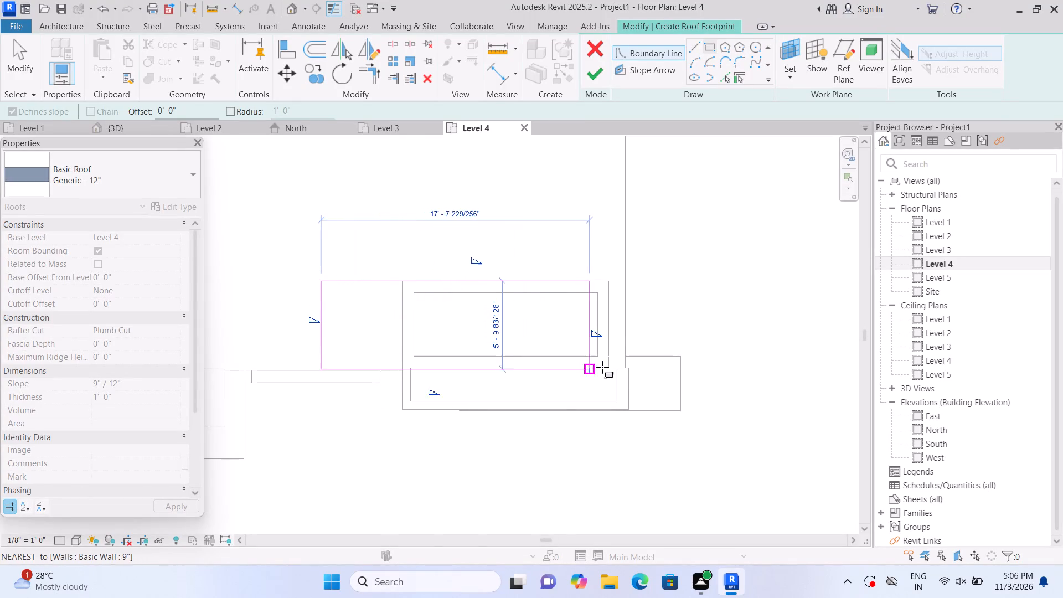
click(698, 367)
click(592, 84)
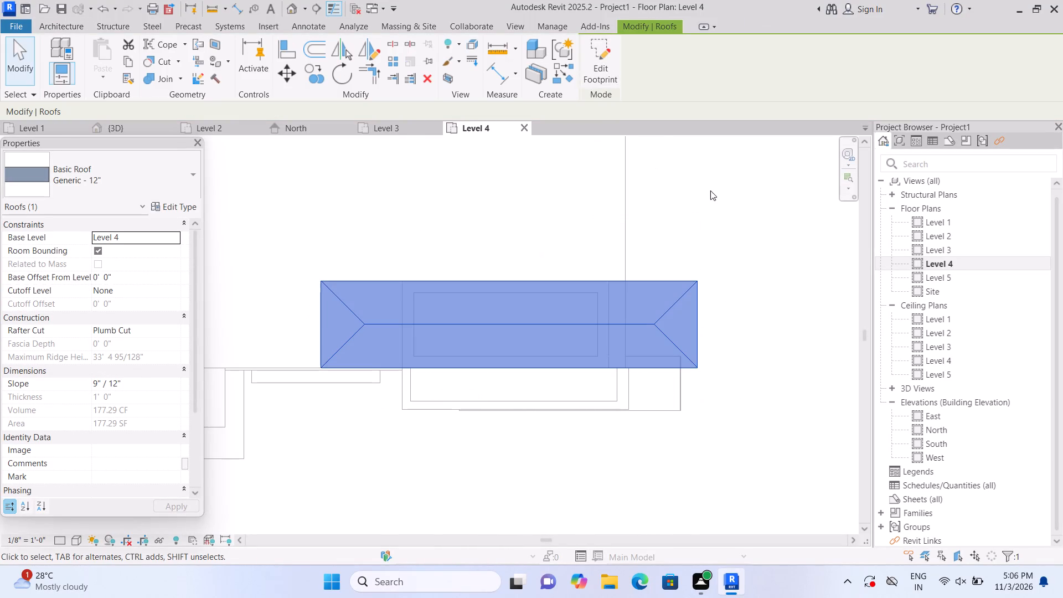
In the 3D view, edit the new roof's footprint, removing the slope definition from its long back and front edges.
click(293, 13)
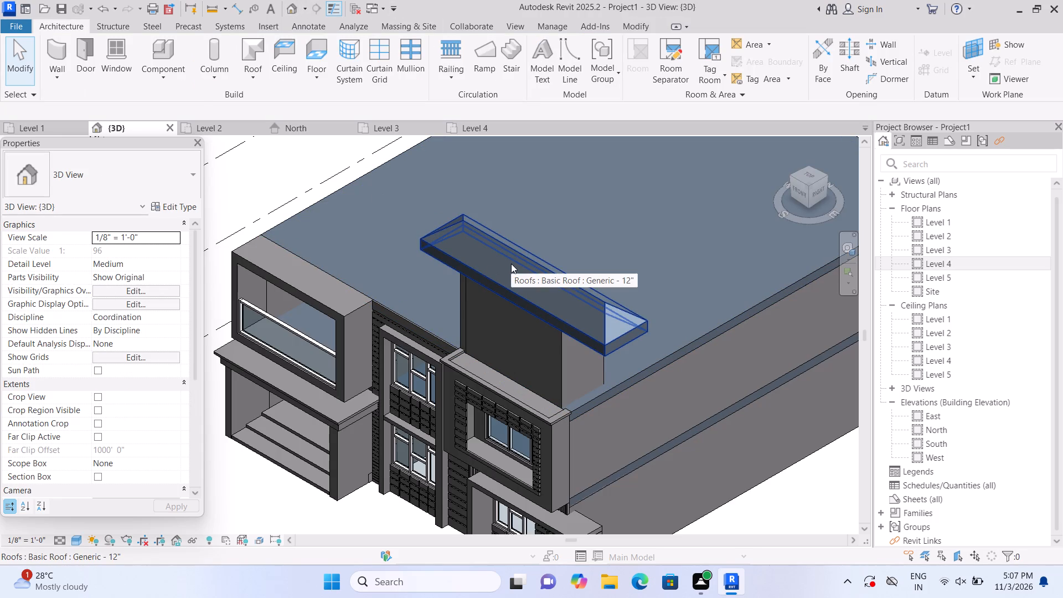
double_click(511, 264)
double_click(530, 265)
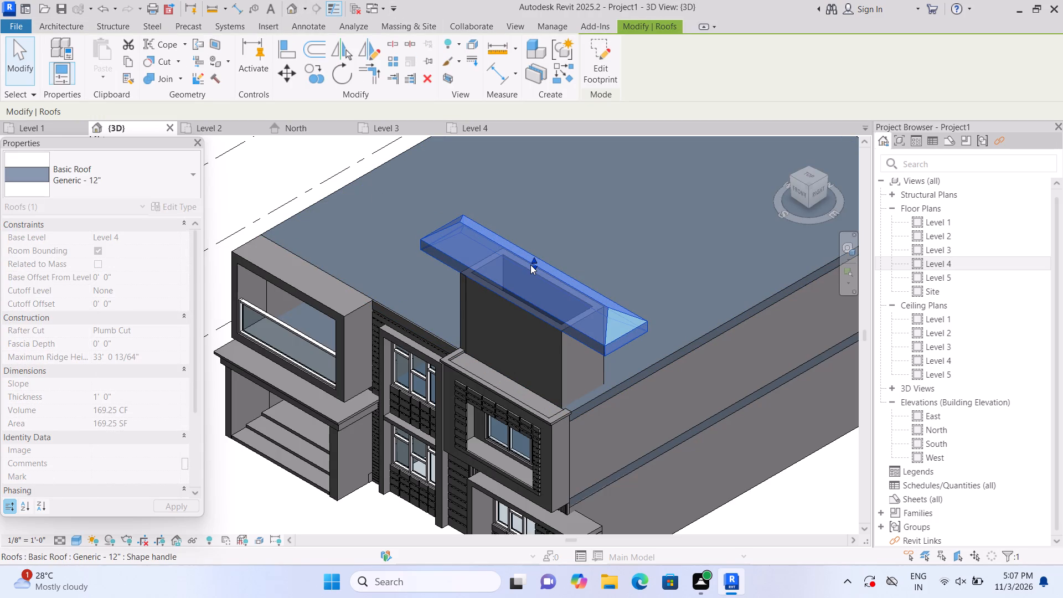
double_click(530, 265)
double_click(495, 261)
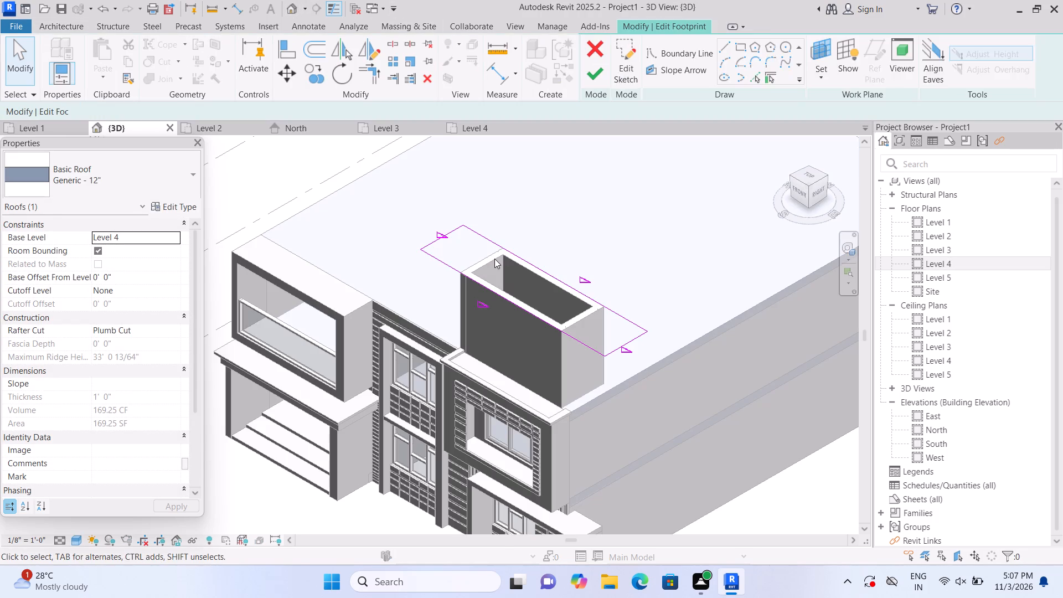
click(553, 274)
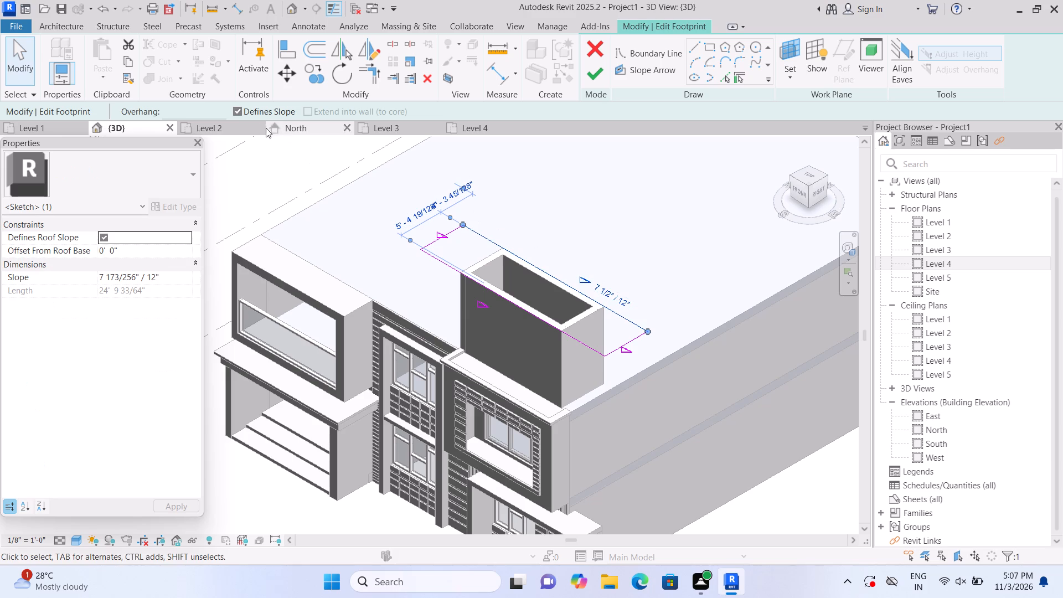
click(239, 109)
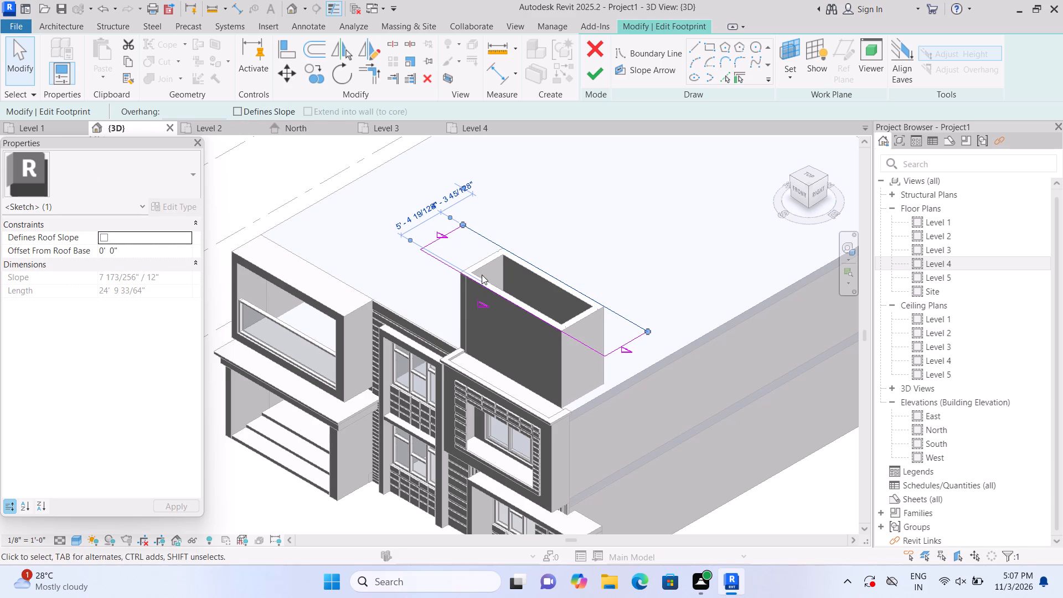
click(484, 282)
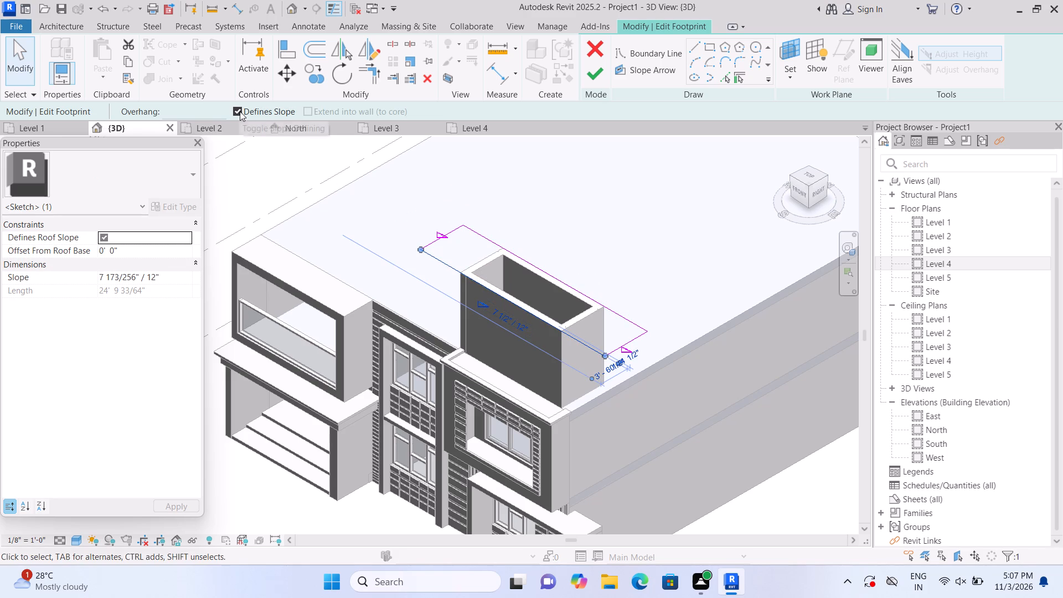
click(240, 111)
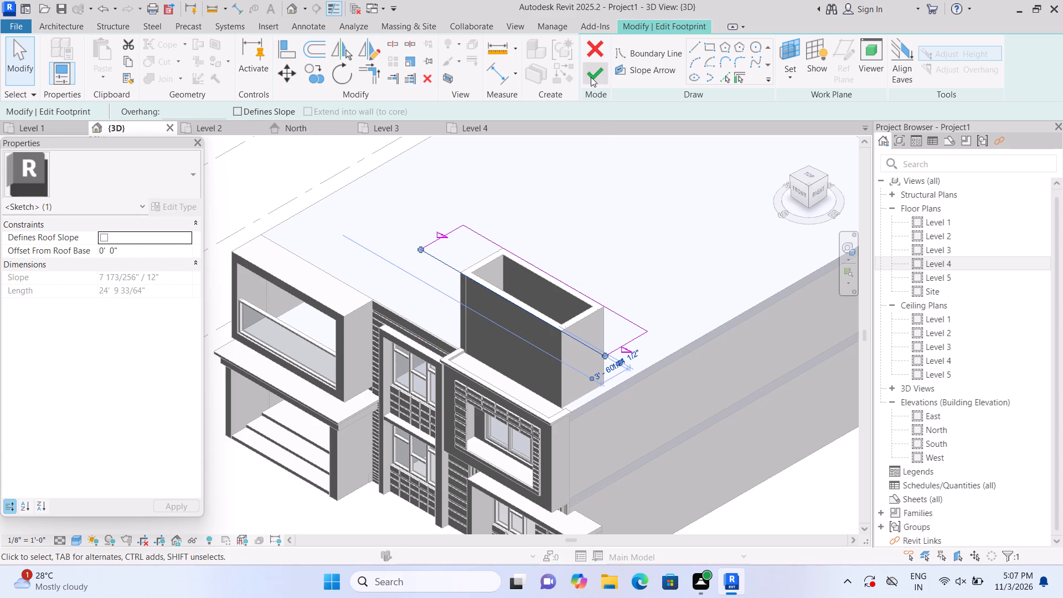
click(591, 77)
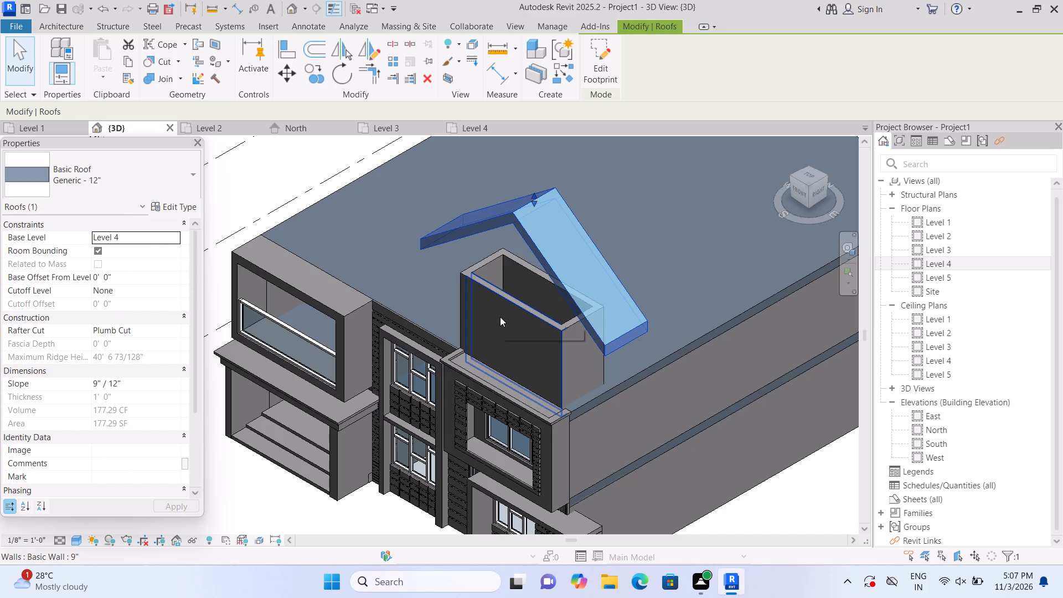
Attach the top of the enclosure's front wall to the new gable roof.
double_click(500, 317)
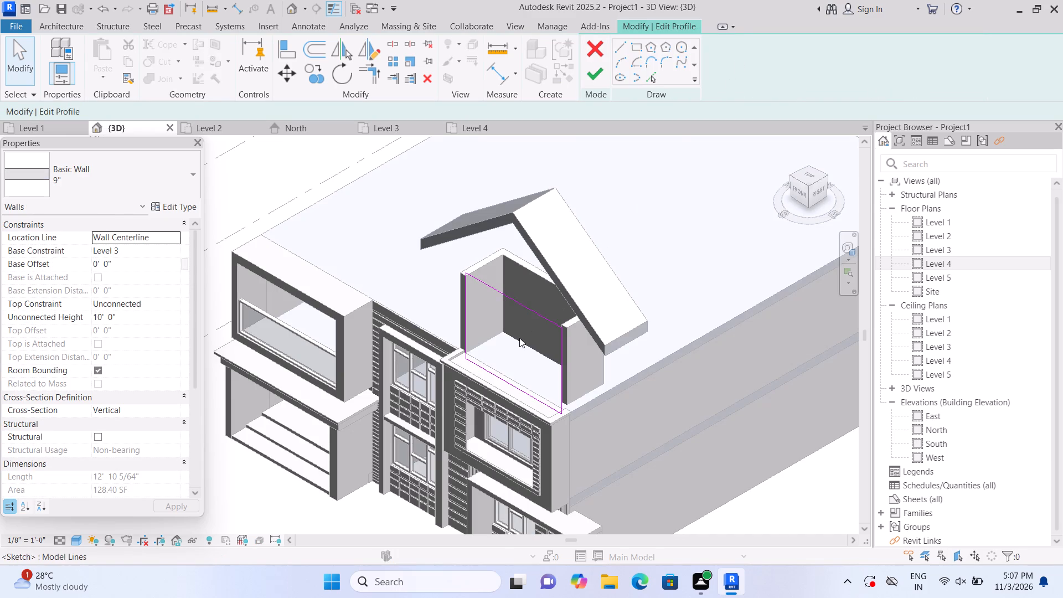
click(592, 76)
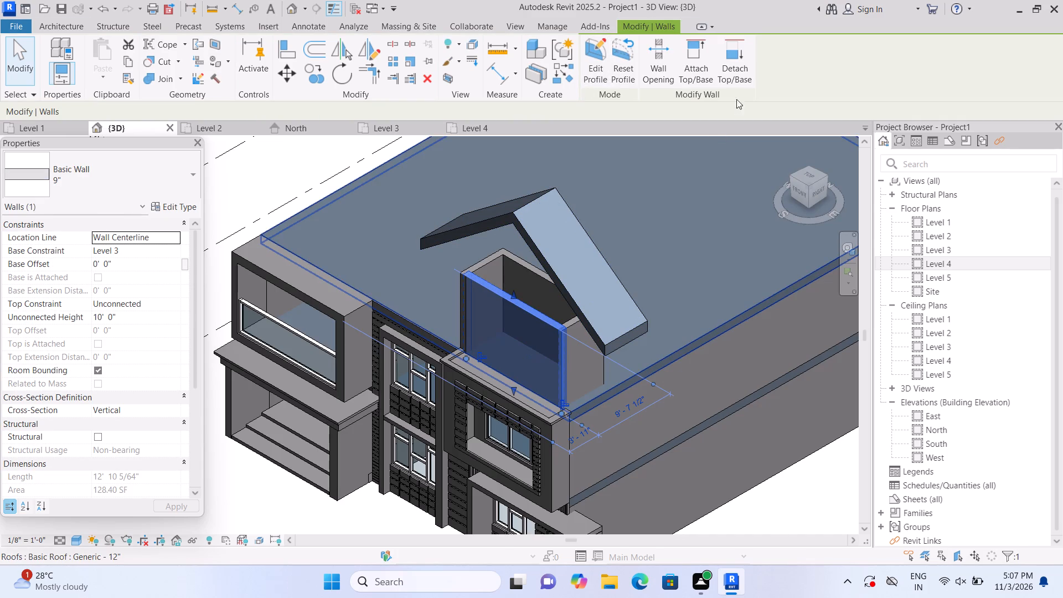
click(690, 70)
click(592, 254)
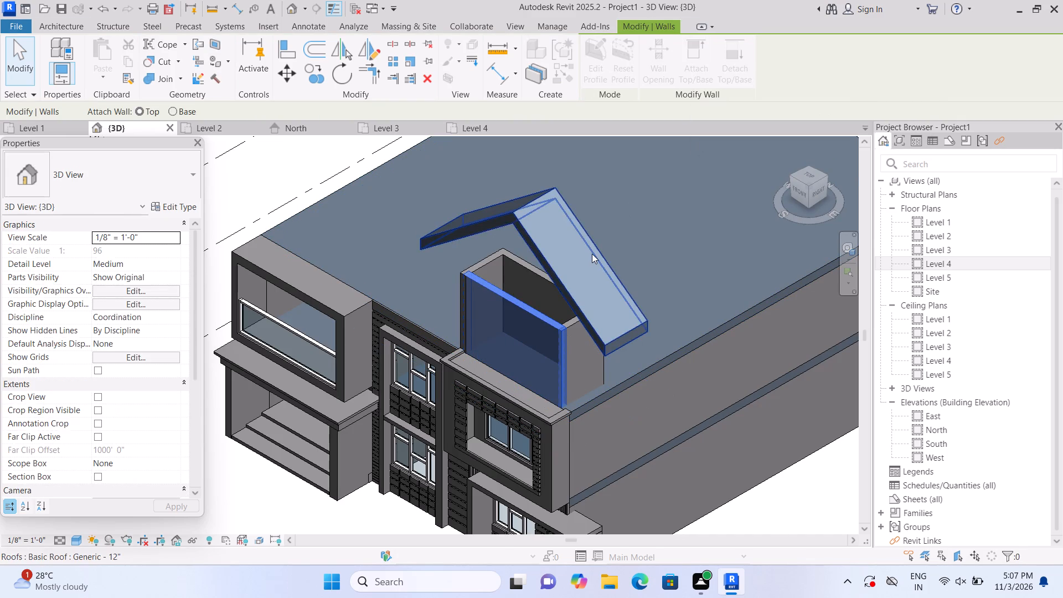
click(751, 520)
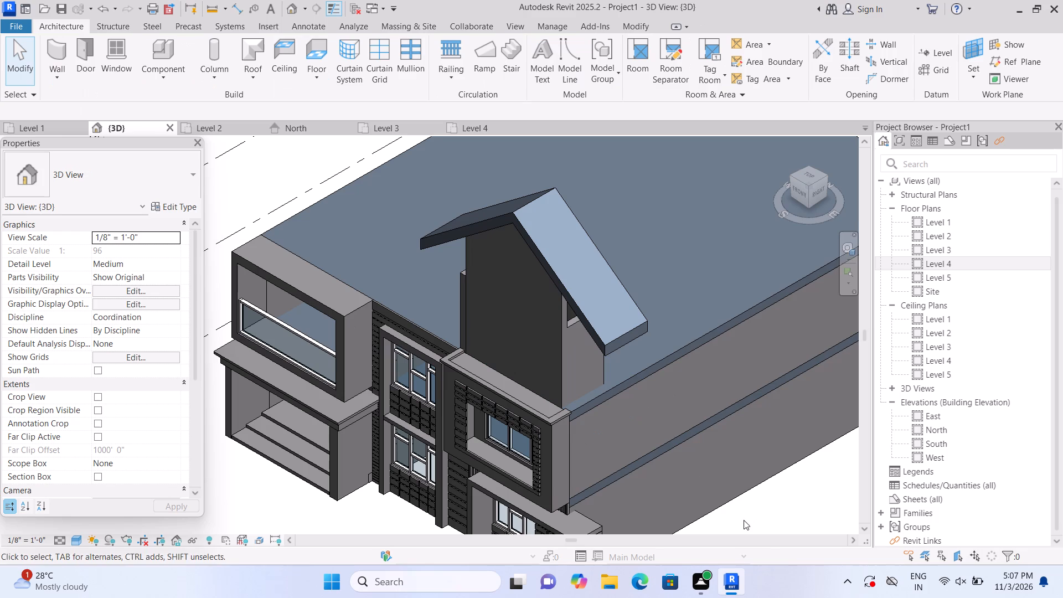
Attach the top of the enclosure's short right-hand side wall to the gable roof.
click(571, 350)
click(749, 63)
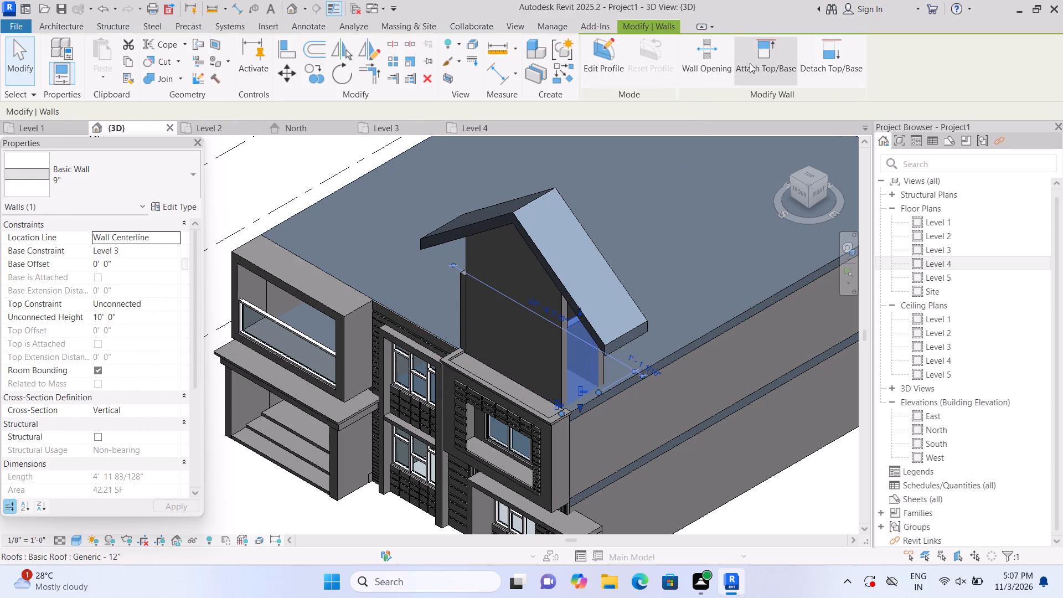
double_click(591, 296)
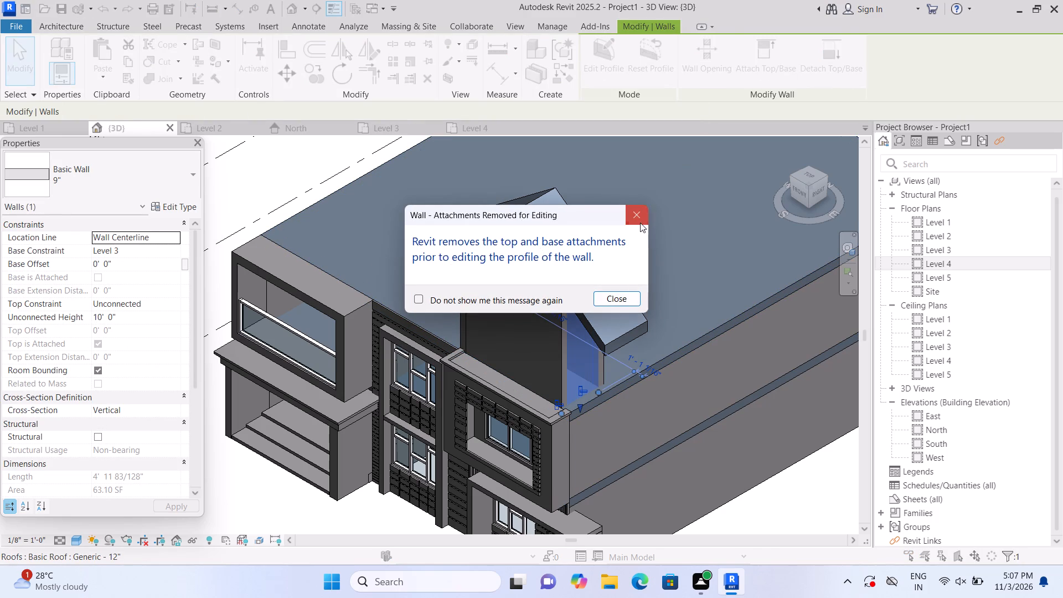
double_click(633, 215)
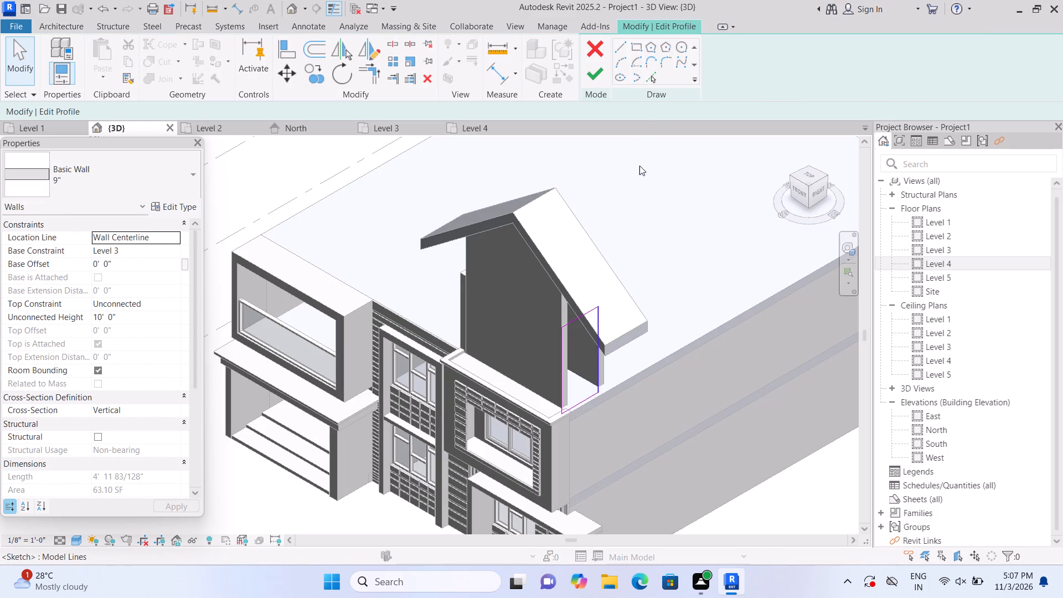
double_click(593, 69)
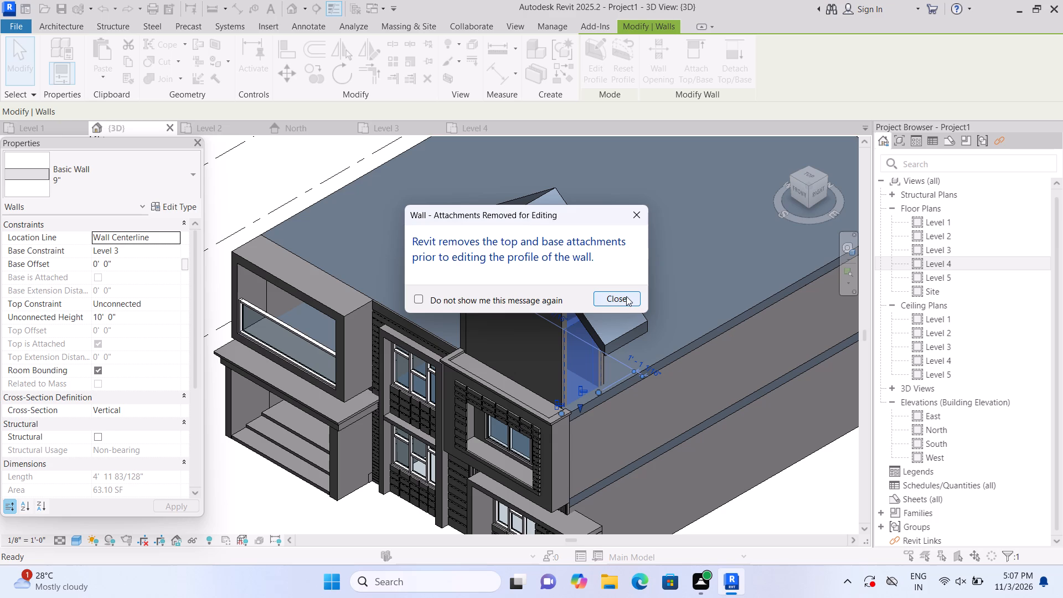
click(626, 296)
click(590, 79)
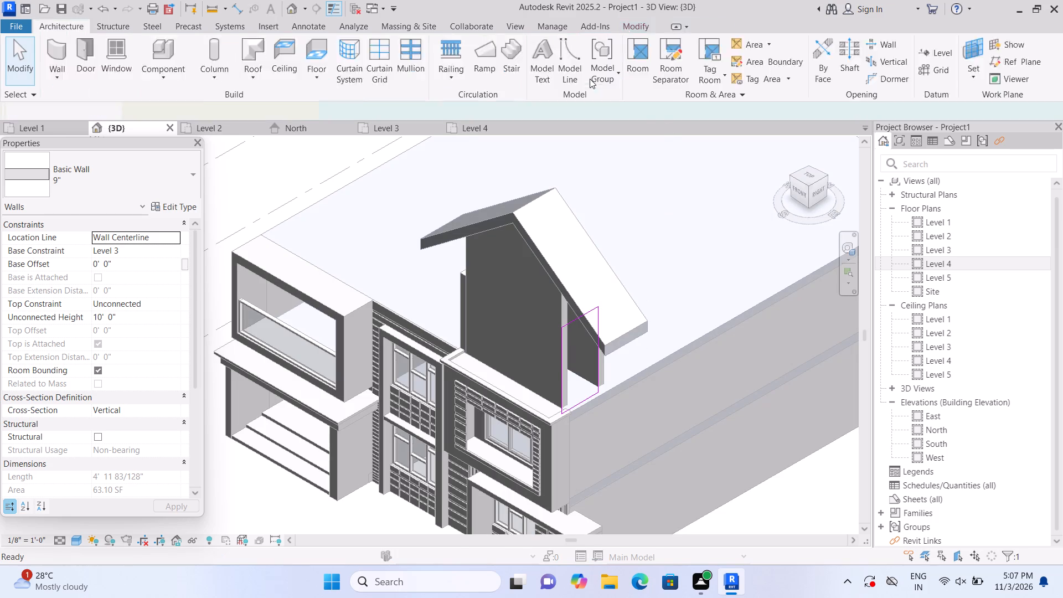
click(770, 519)
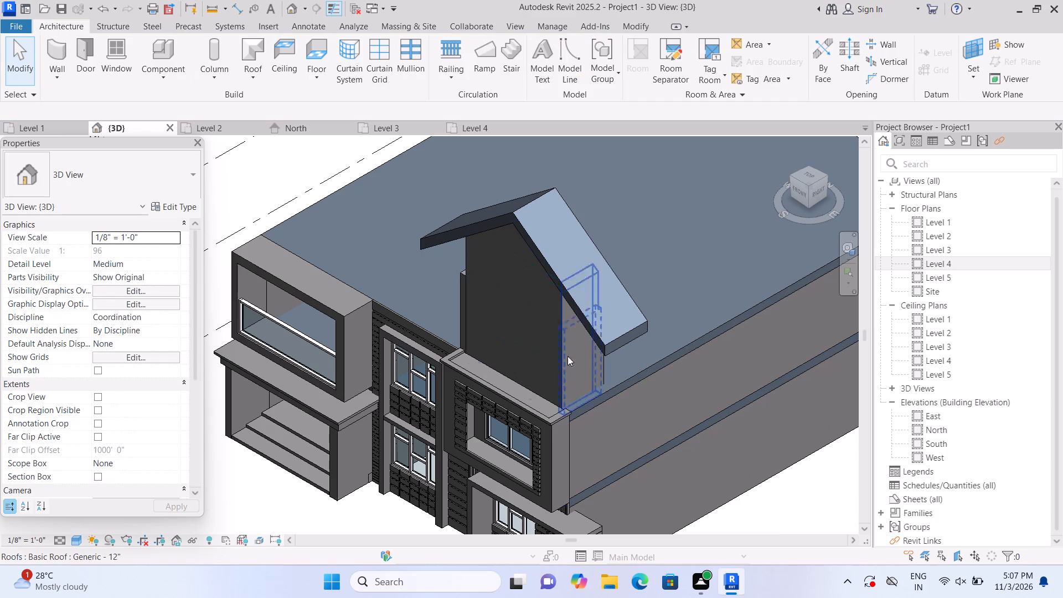
Attach the top of the enclosure's short left-hand side wall to the gable roof.
click(461, 292)
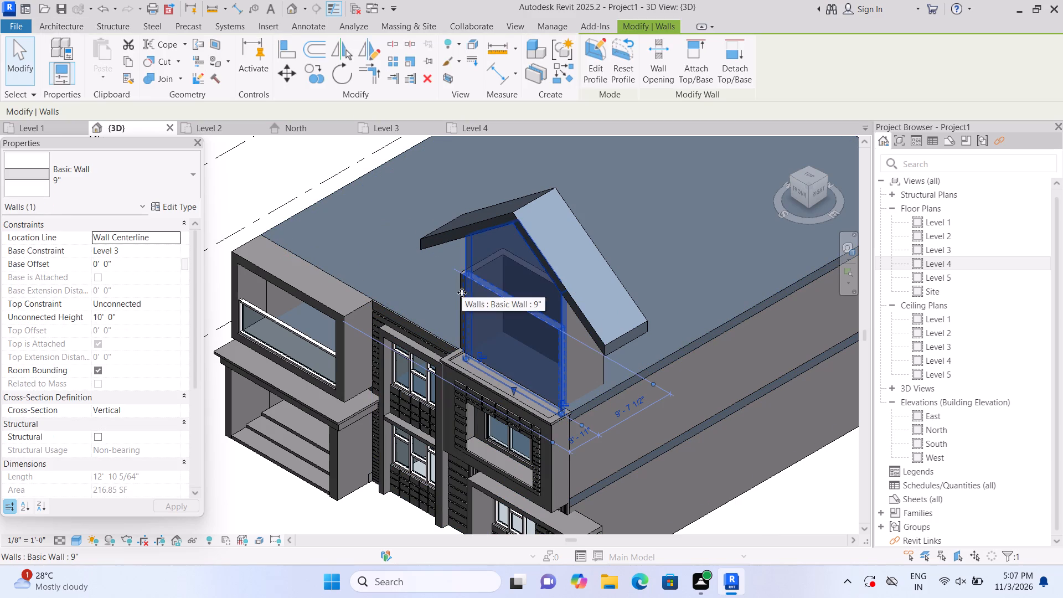
click(790, 535)
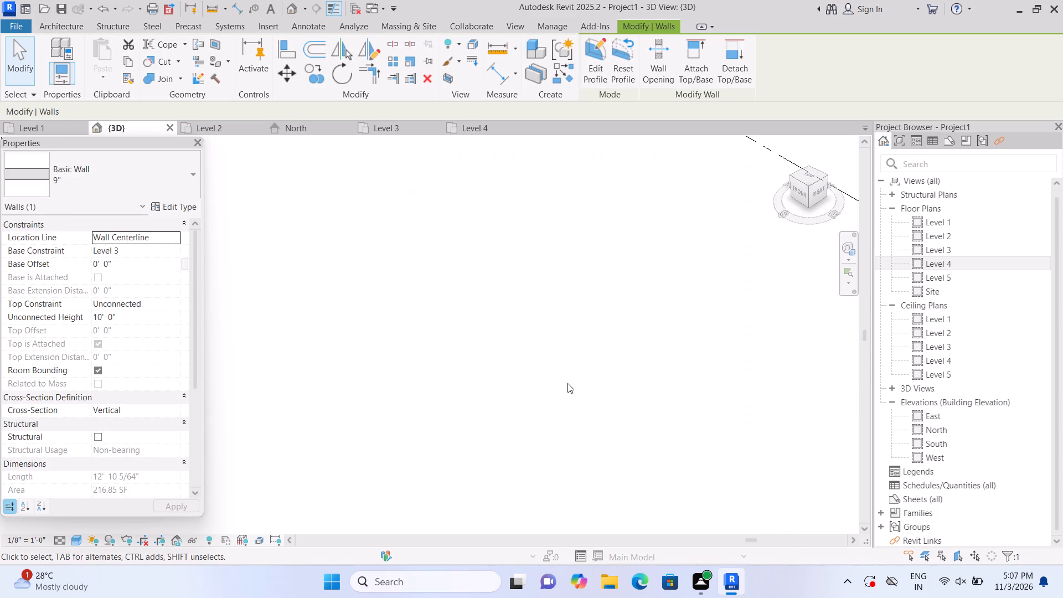
scroll(600, 409, down, 12)
scroll(428, 429, up, 1)
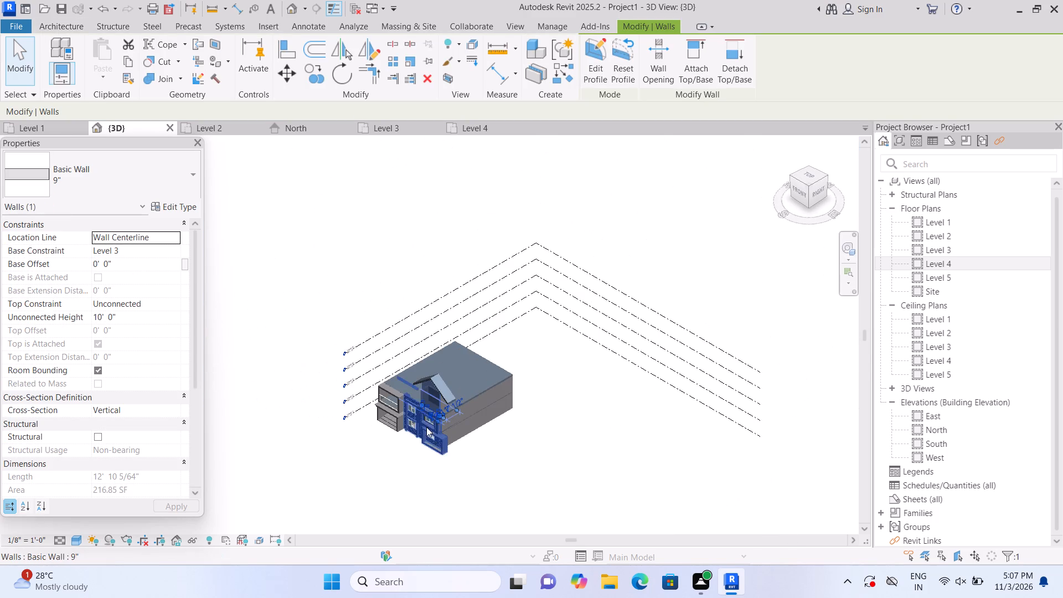
scroll(426, 427, up, 13)
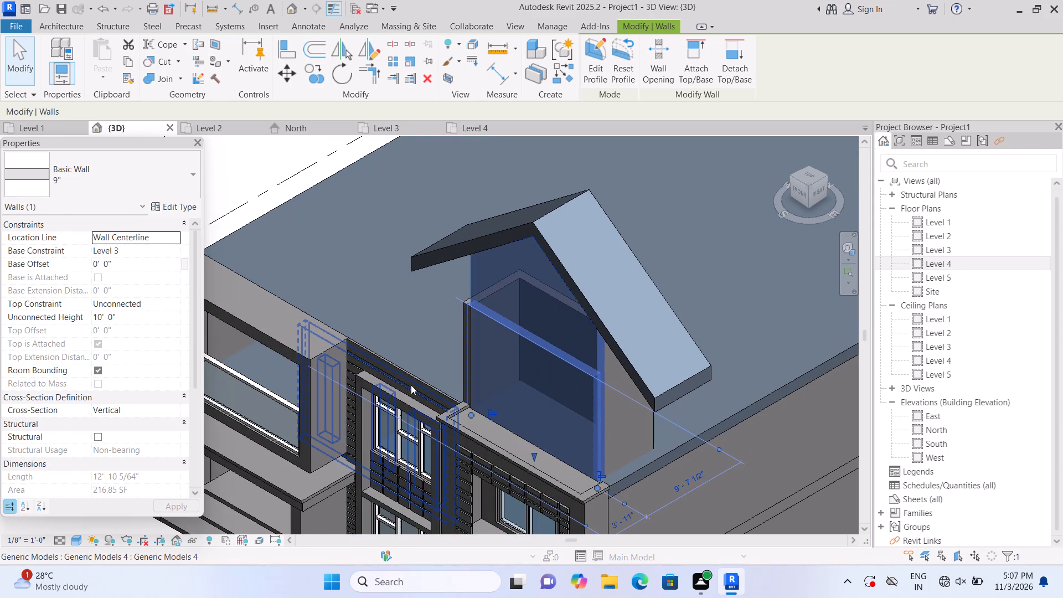
key(Escape)
click(460, 328)
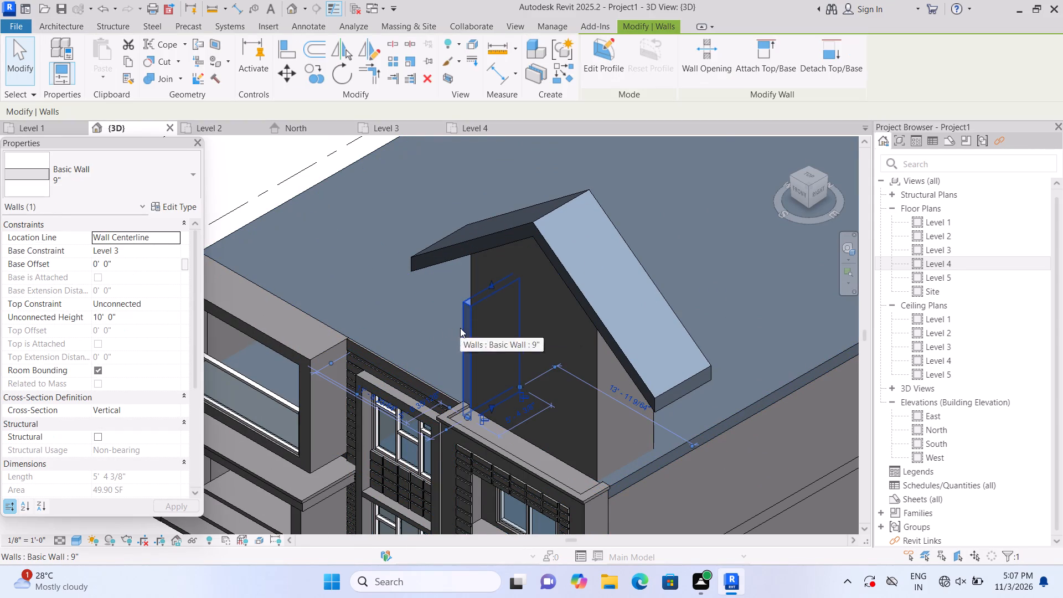
click(773, 74)
click(615, 270)
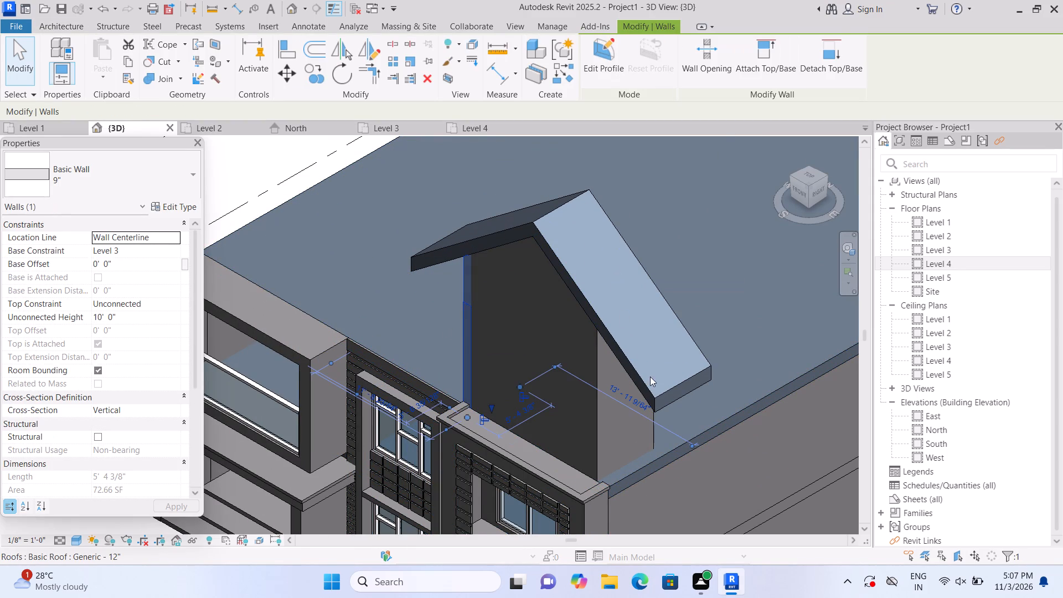
key(Escape)
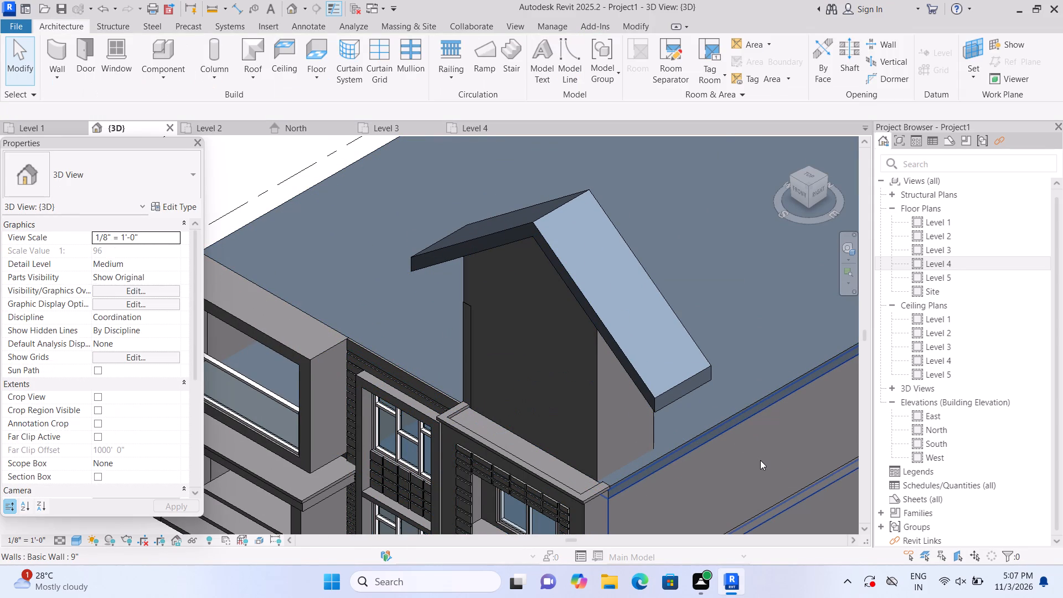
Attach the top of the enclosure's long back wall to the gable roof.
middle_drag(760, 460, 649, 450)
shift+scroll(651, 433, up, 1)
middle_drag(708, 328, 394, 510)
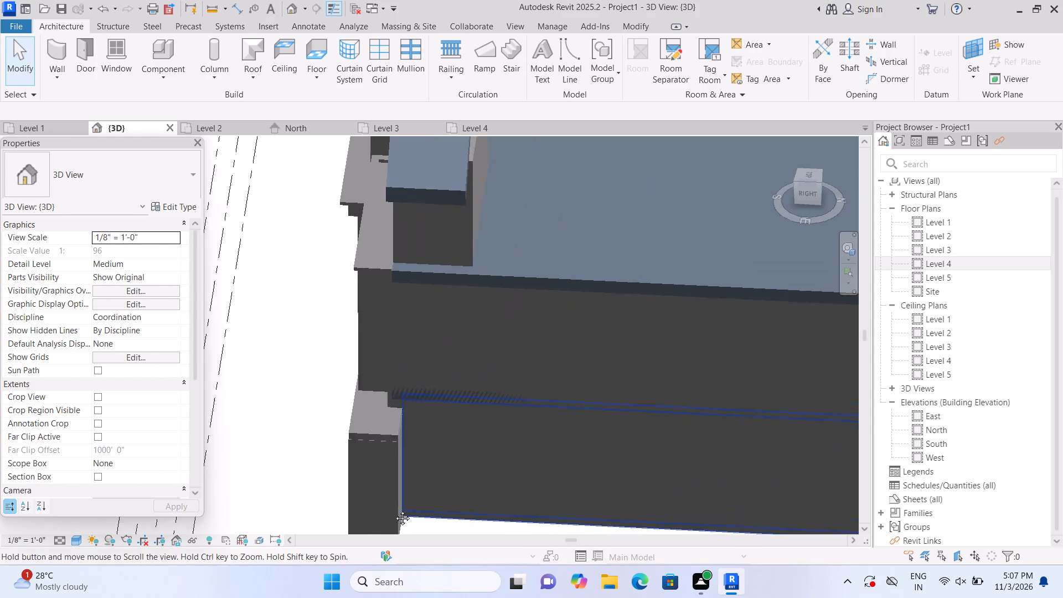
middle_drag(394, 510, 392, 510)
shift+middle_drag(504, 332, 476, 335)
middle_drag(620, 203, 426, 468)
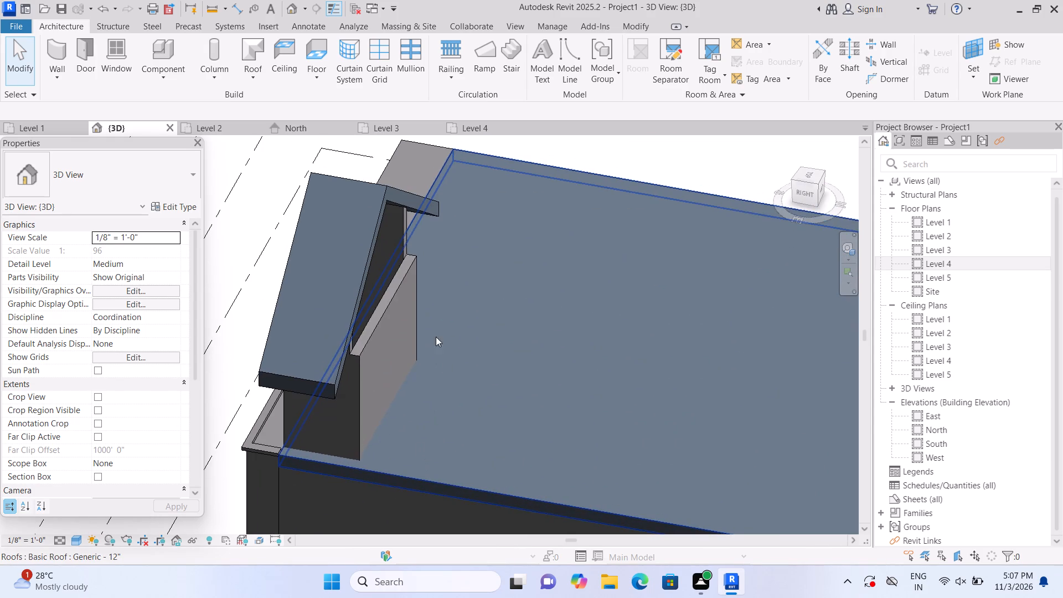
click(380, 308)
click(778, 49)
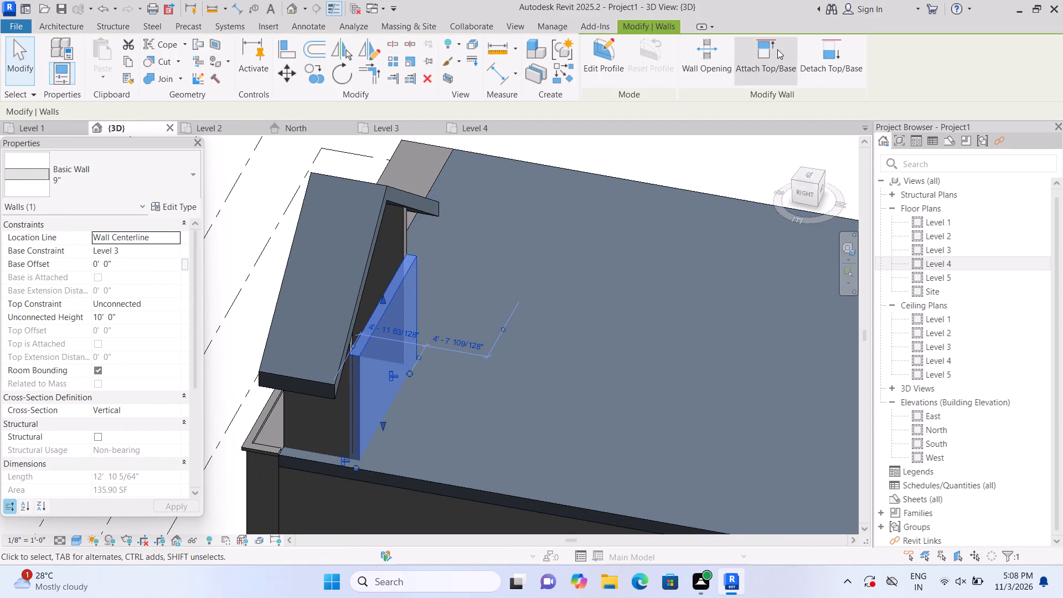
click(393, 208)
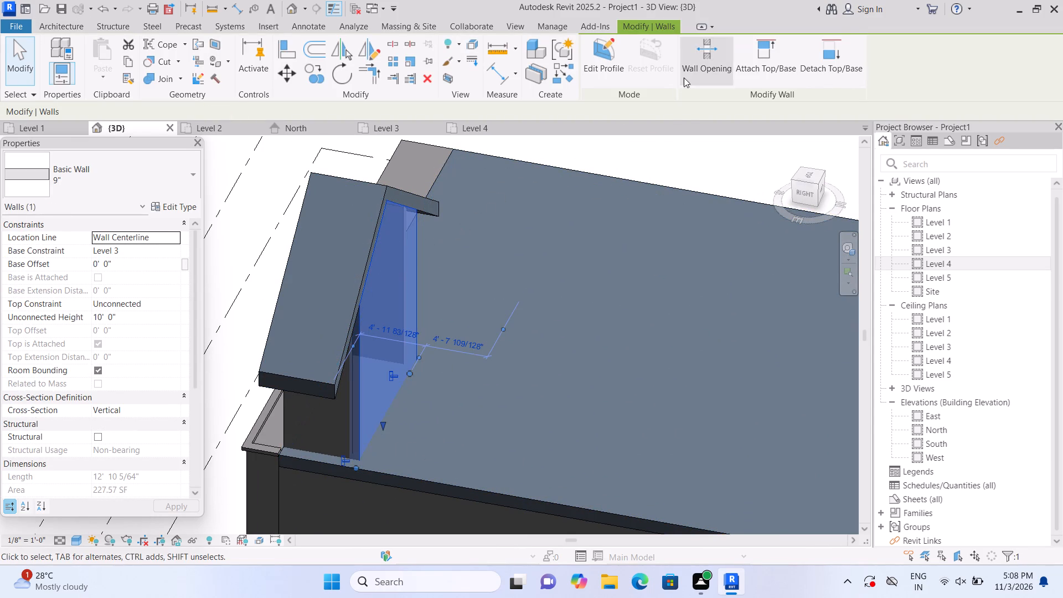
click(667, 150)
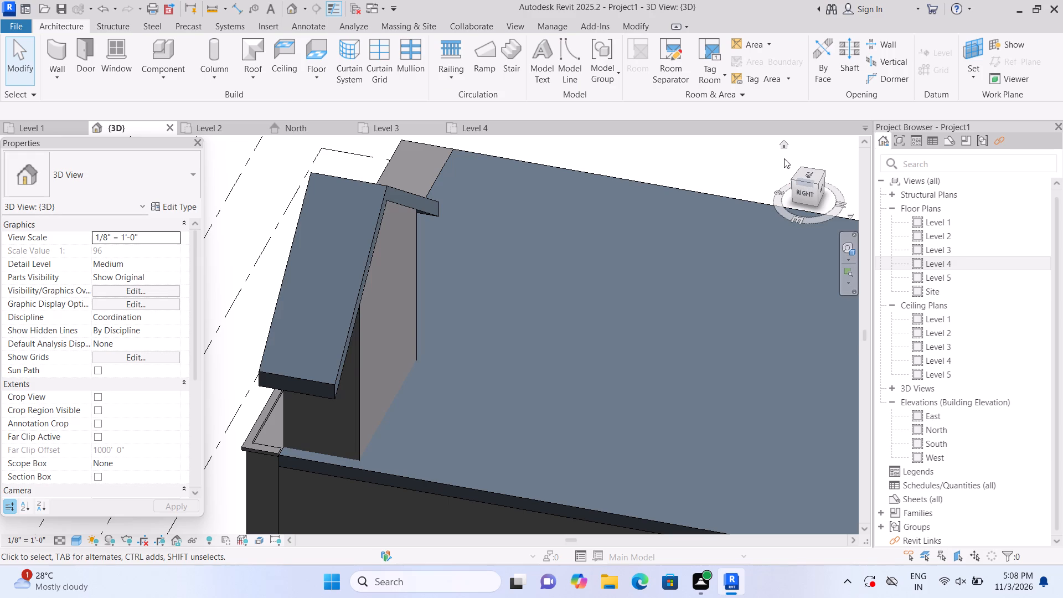
Examine the roofed enclosure and the front facade from the home 3D view.
click(781, 147)
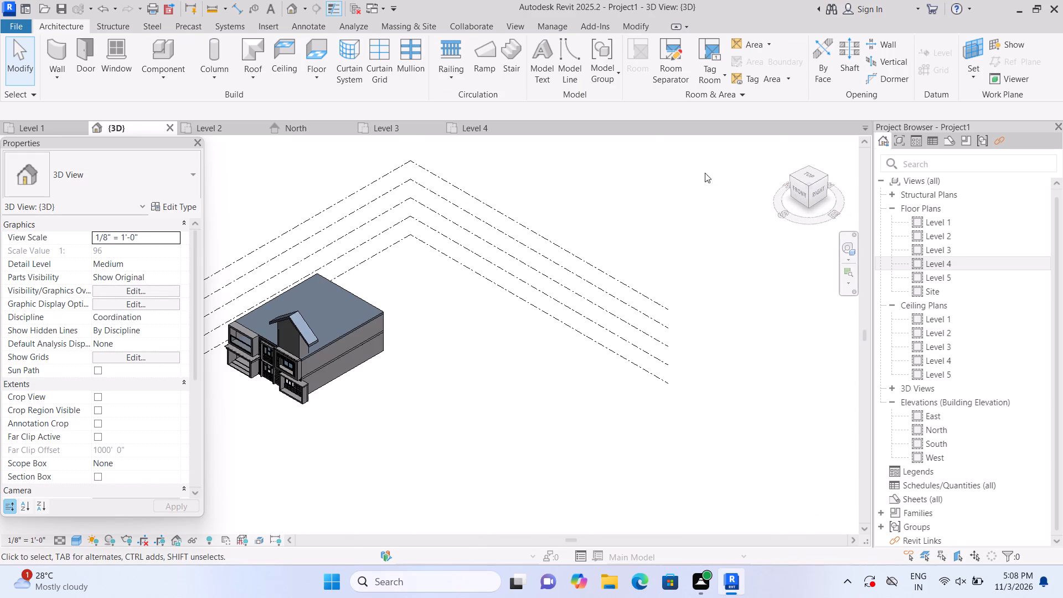
scroll(202, 339, up, 7)
middle_drag(298, 382, 435, 370)
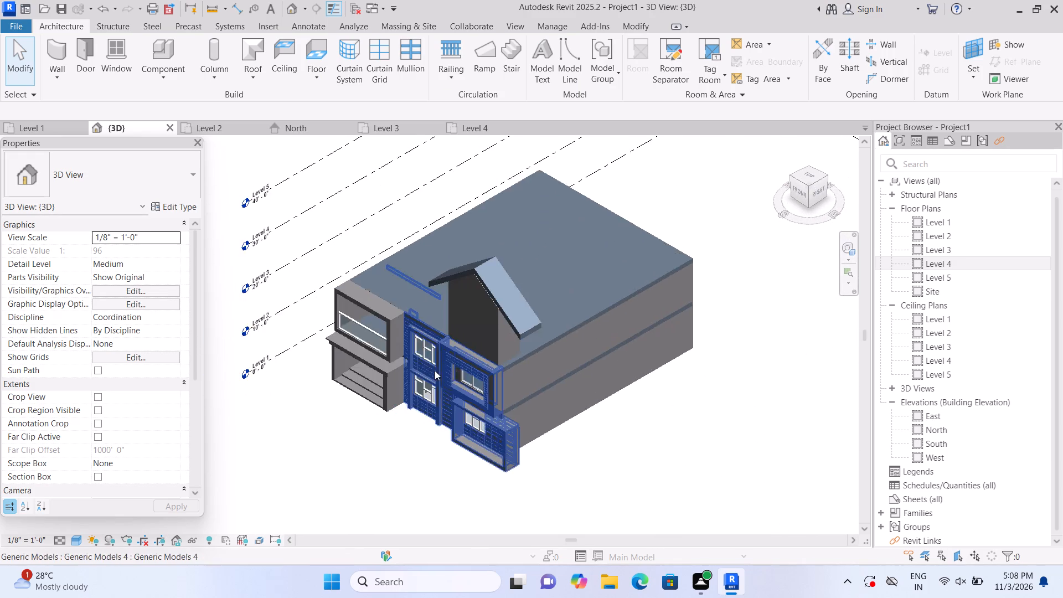
scroll(406, 426, up, 4)
middle_drag(403, 433, 373, 451)
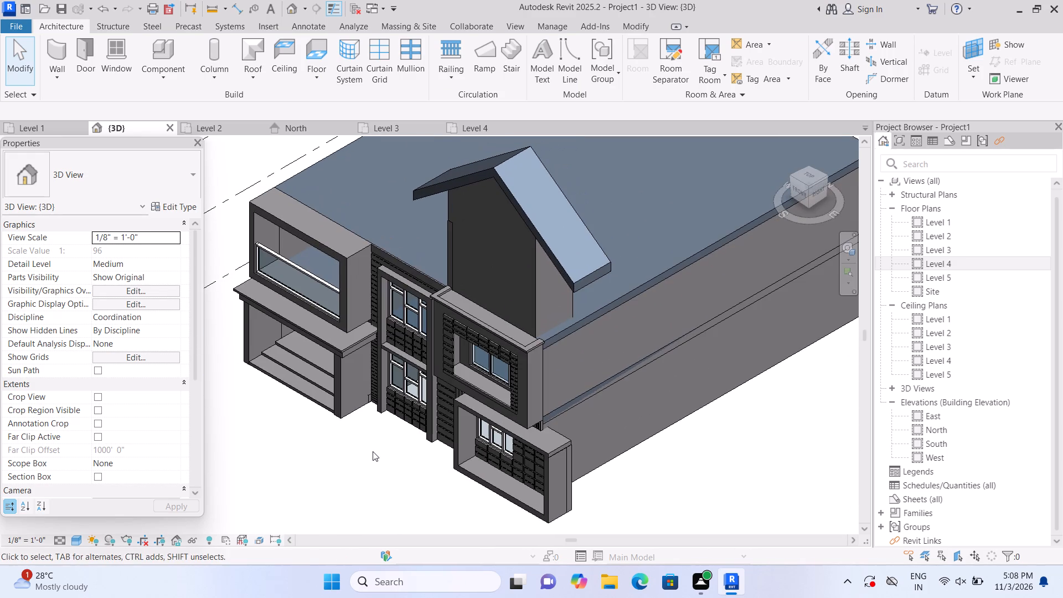
scroll(455, 264, up, 4)
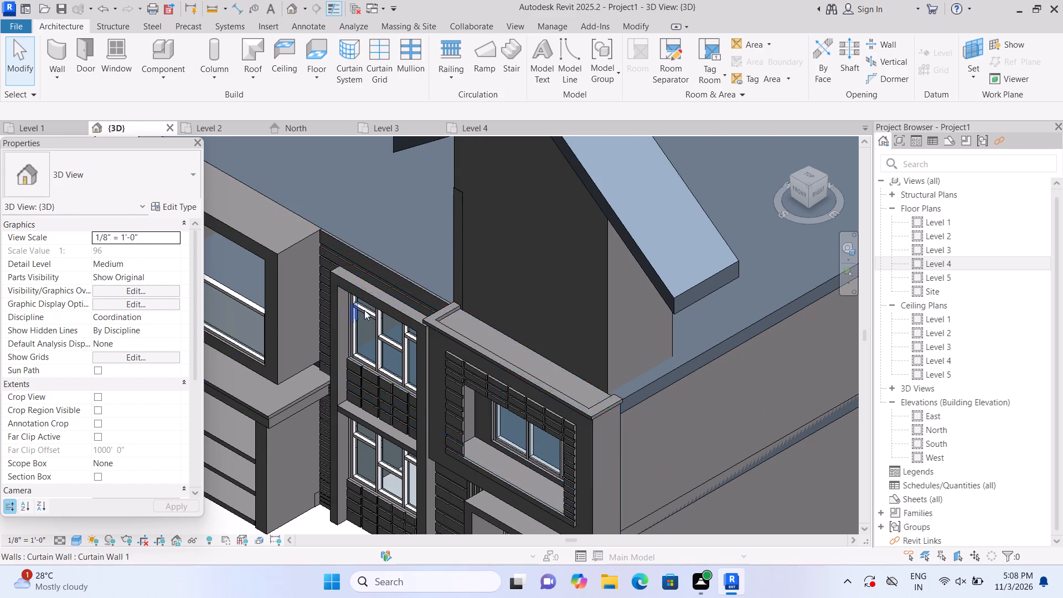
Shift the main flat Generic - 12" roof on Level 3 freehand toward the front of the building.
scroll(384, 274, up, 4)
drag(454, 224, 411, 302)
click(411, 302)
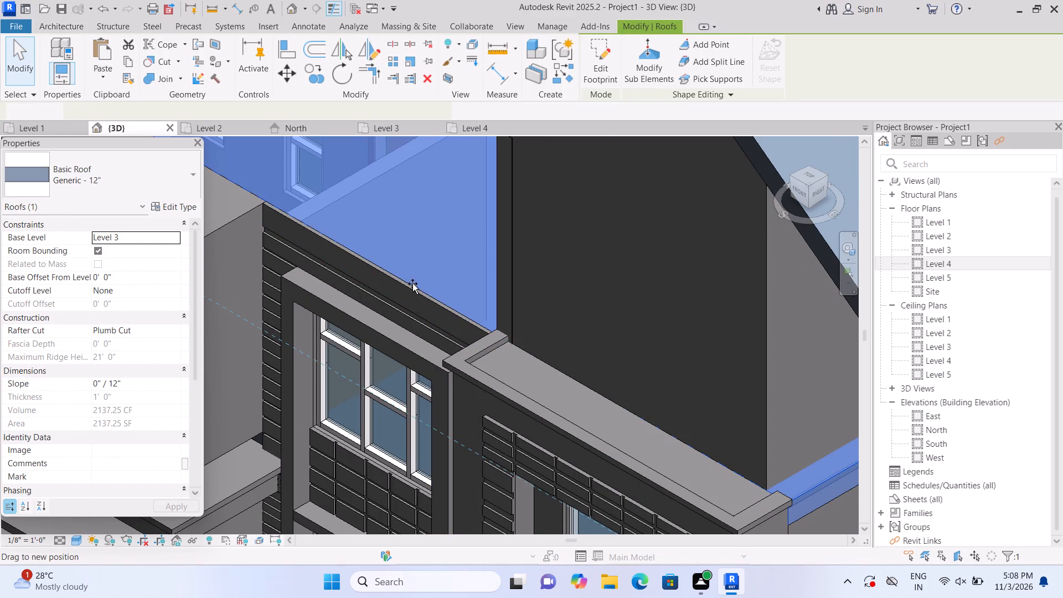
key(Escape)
Examine the enclosure's left-hand side wall and the main flat roof's position against the parapet walls from several angles.
middle_drag(481, 235, 400, 380)
scroll(399, 367, down, 1)
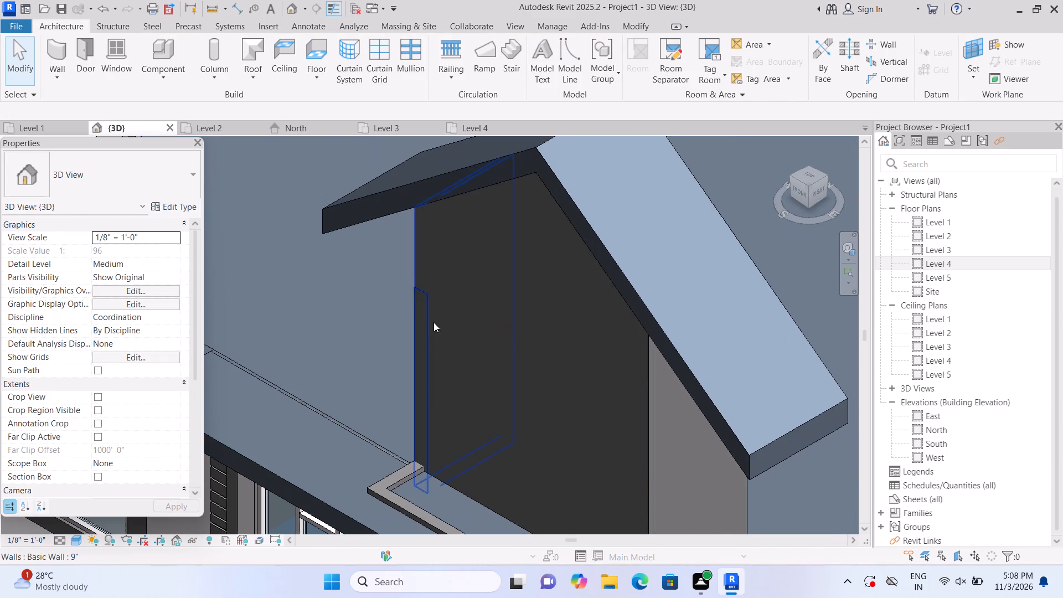
click(421, 321)
scroll(420, 321, up, 2)
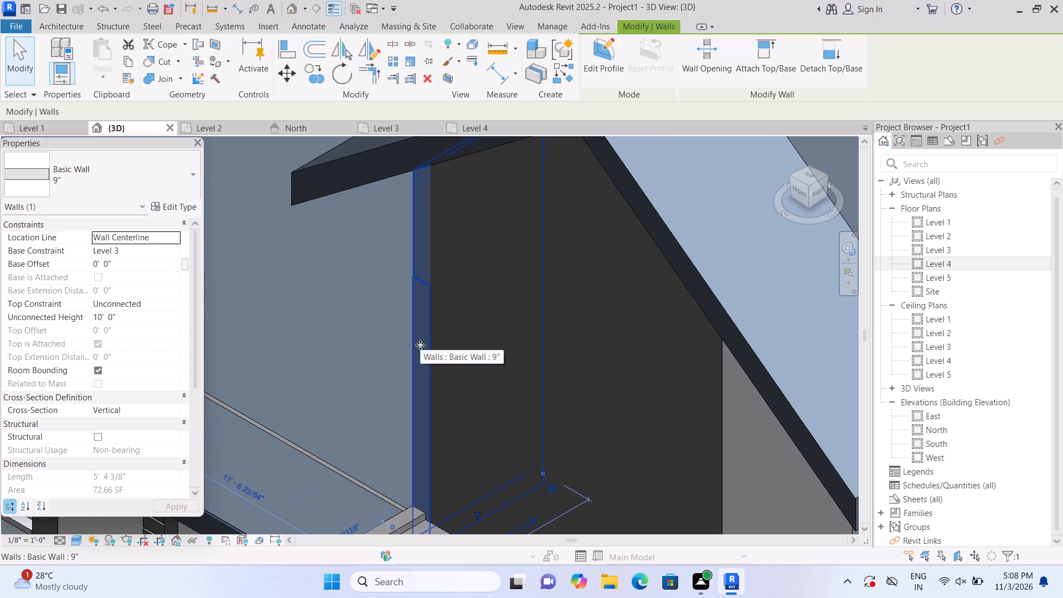
key(Escape)
scroll(345, 358, down, 8)
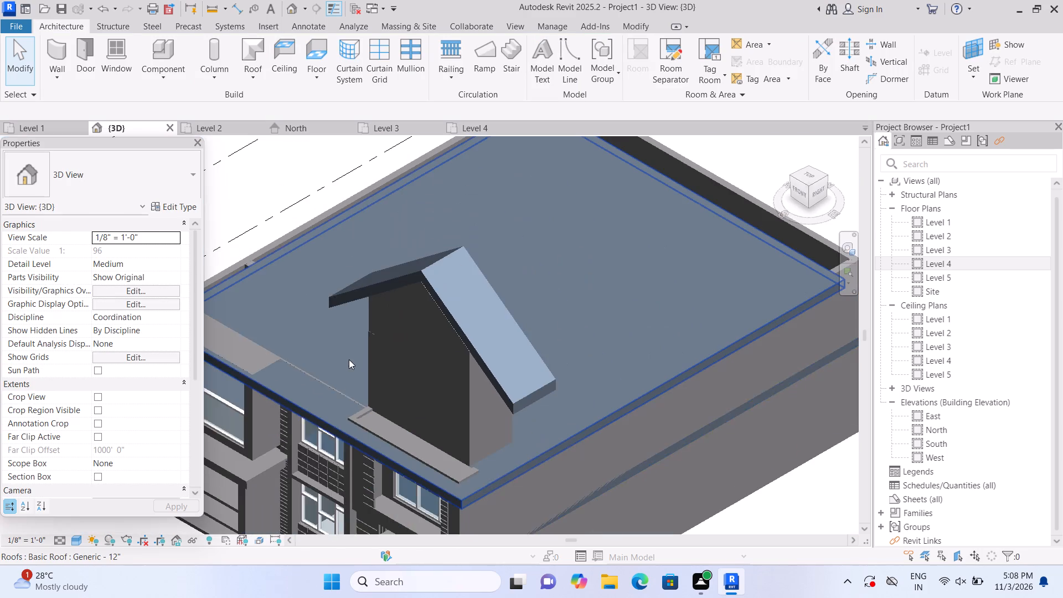
middle_drag(334, 379, 432, 370)
scroll(402, 425, up, 2)
scroll(448, 378, up, 2)
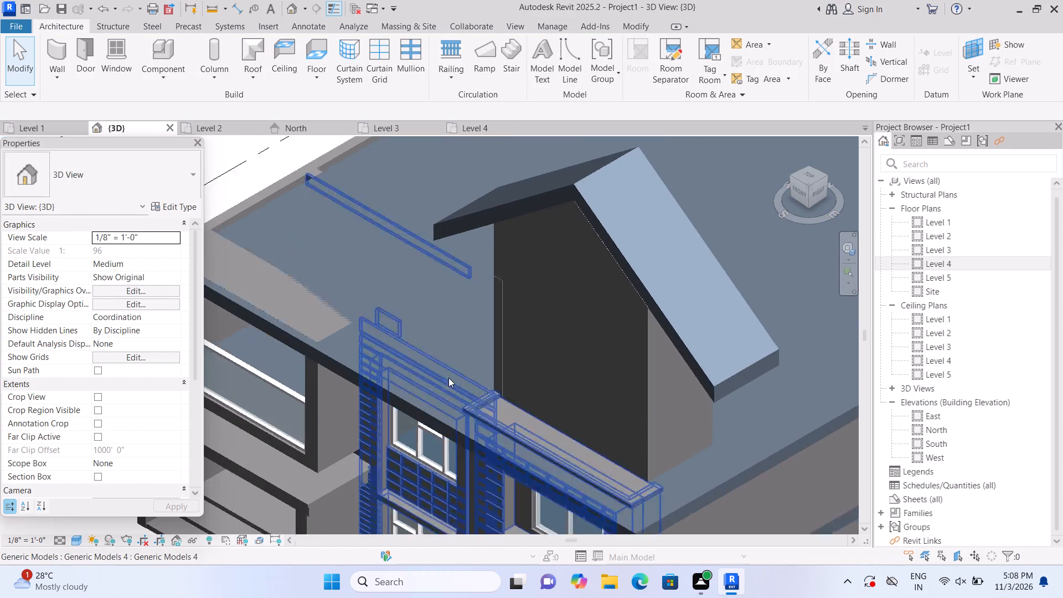
scroll(448, 378, up, 1)
middle_drag(370, 326, 458, 359)
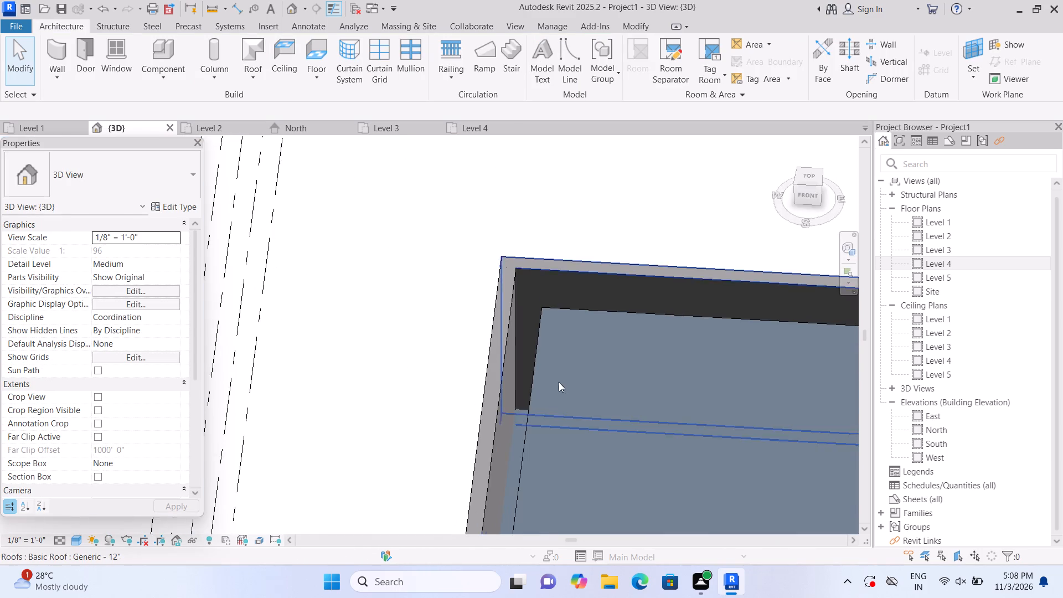
middle_drag(560, 383, 196, 129)
scroll(235, 204, down, 6)
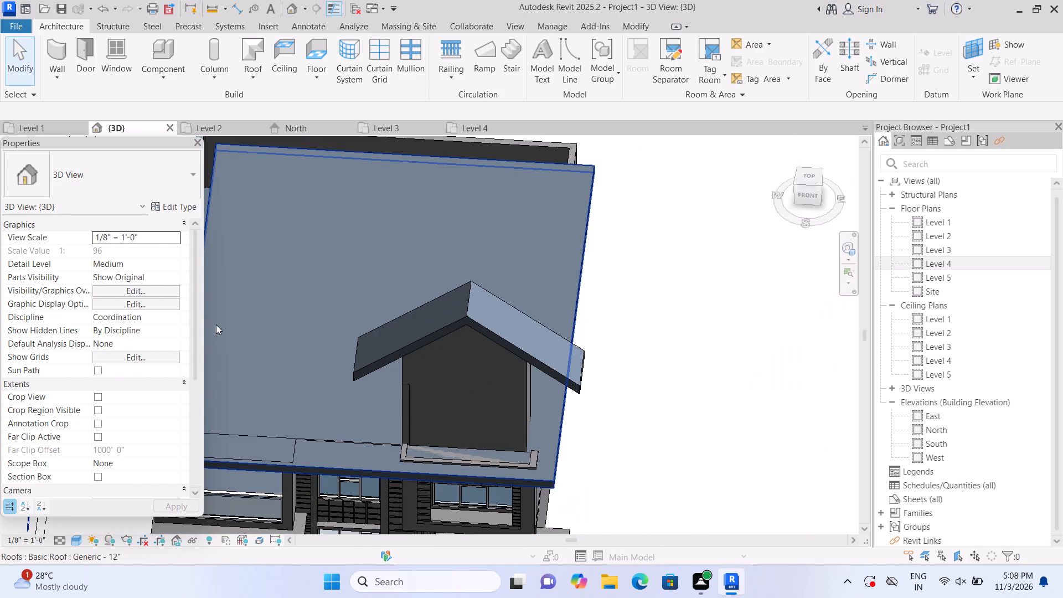
middle_drag(213, 332, 288, 331)
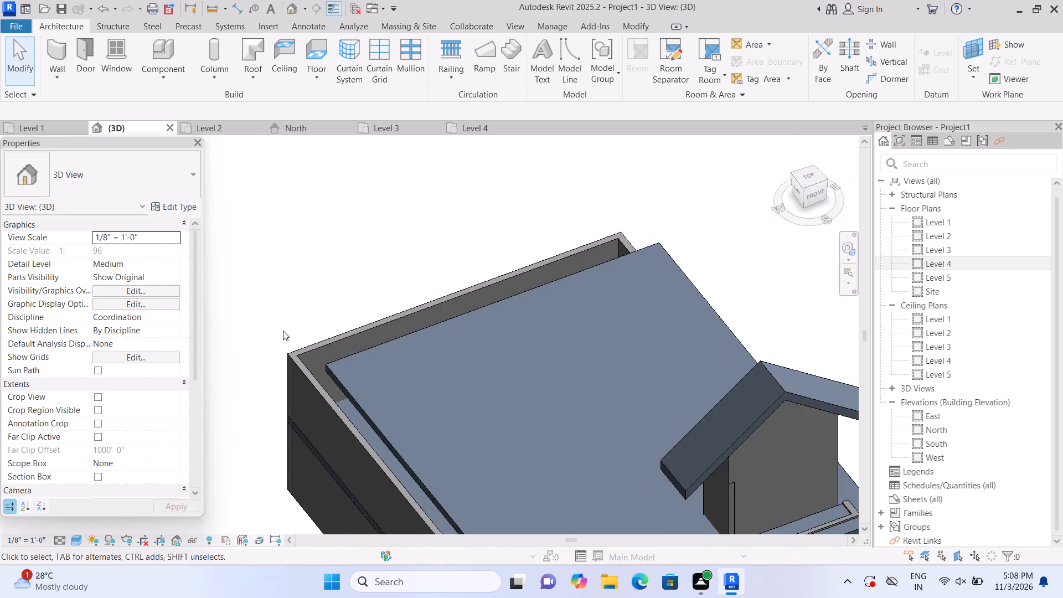
middle_drag(281, 331, 210, 182)
scroll(211, 203, down, 4)
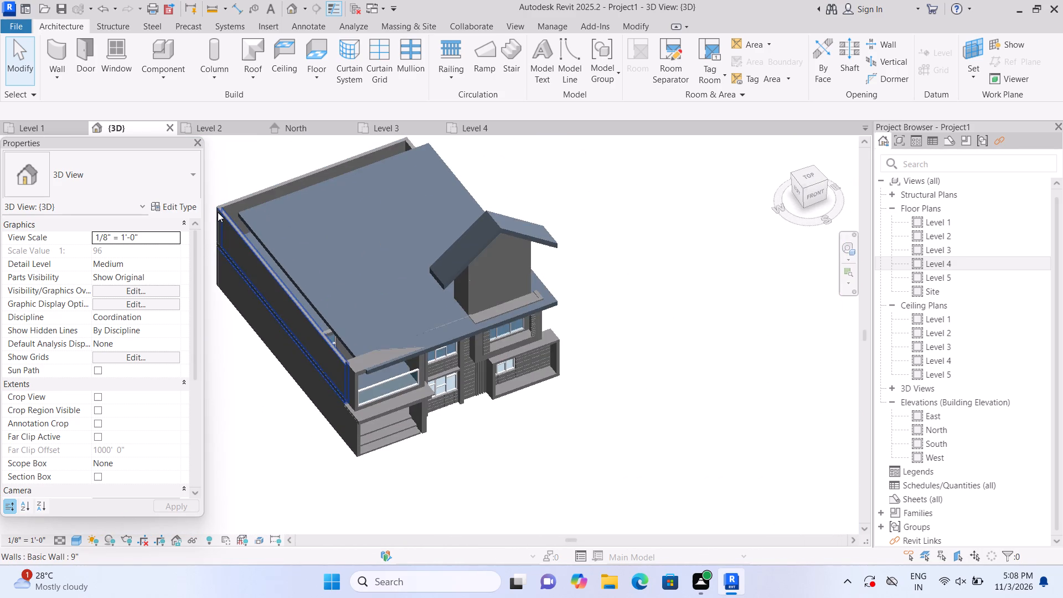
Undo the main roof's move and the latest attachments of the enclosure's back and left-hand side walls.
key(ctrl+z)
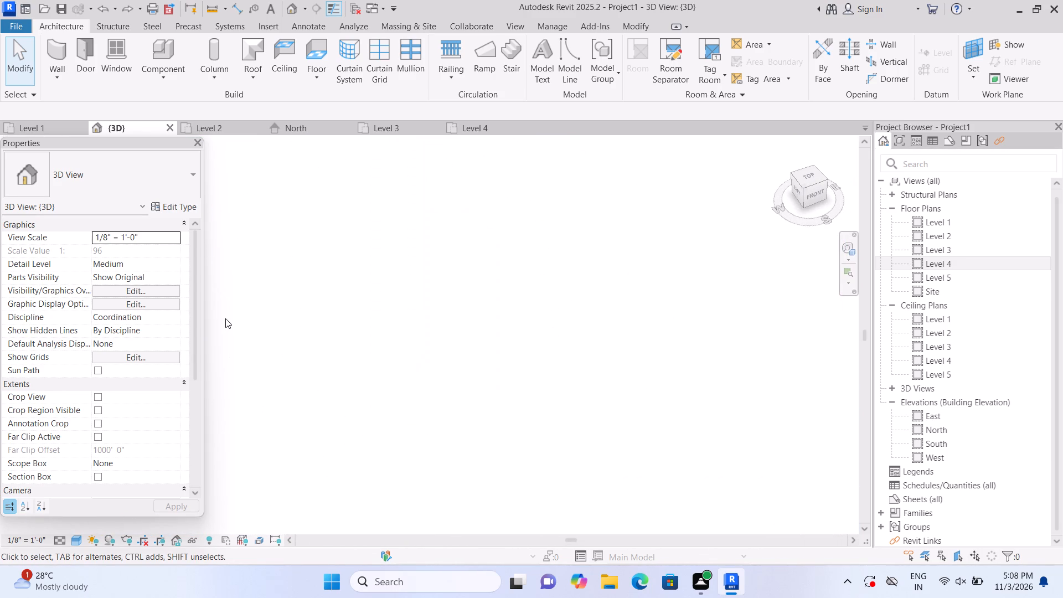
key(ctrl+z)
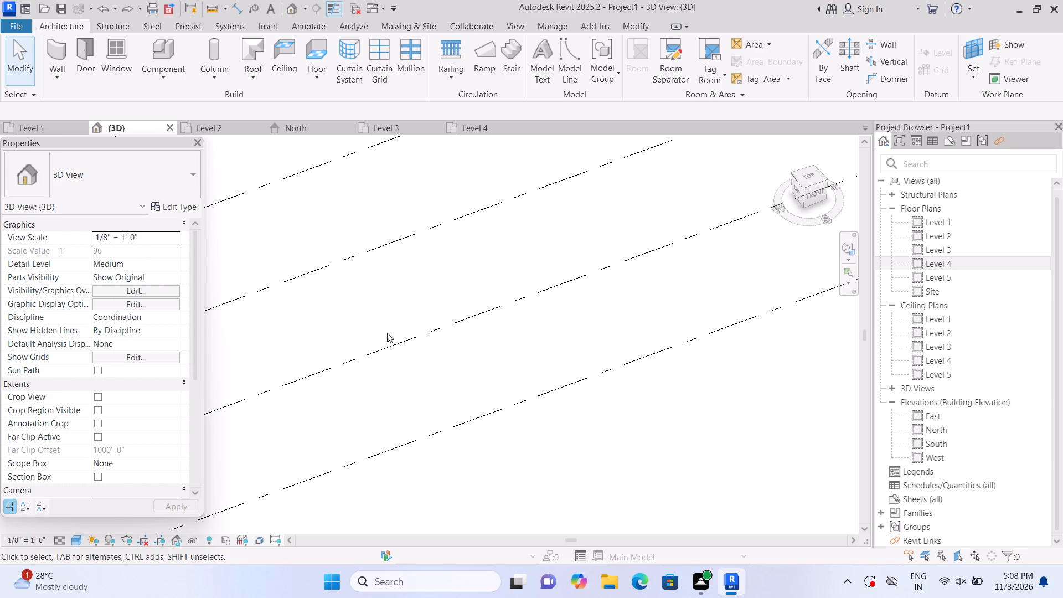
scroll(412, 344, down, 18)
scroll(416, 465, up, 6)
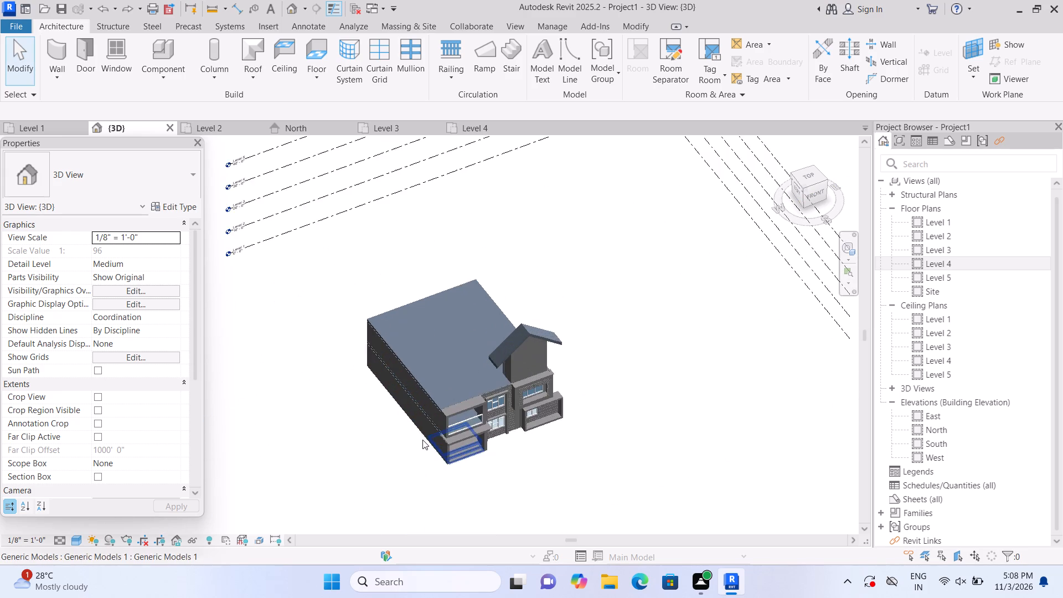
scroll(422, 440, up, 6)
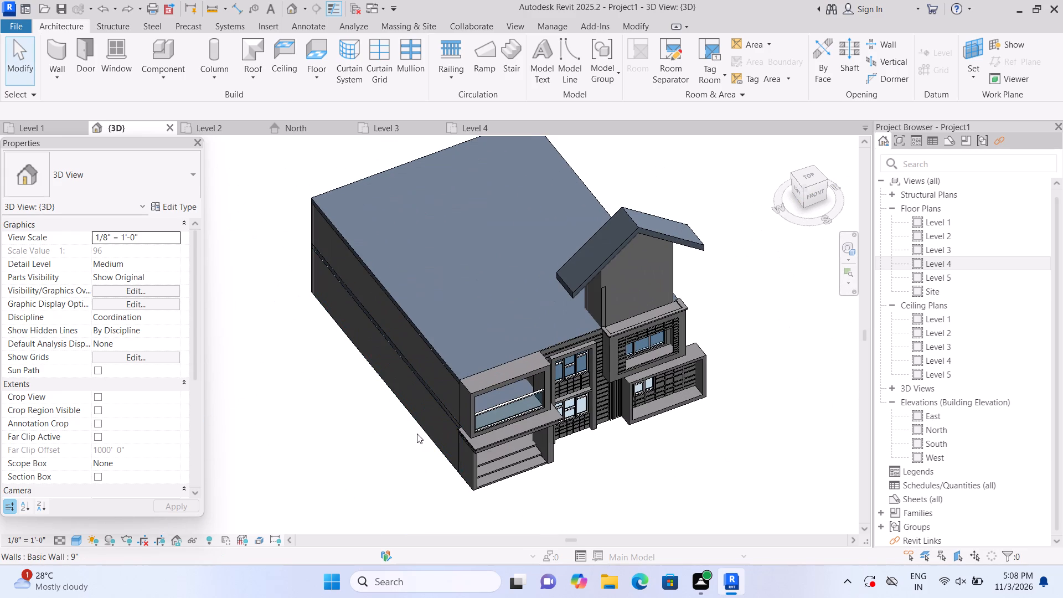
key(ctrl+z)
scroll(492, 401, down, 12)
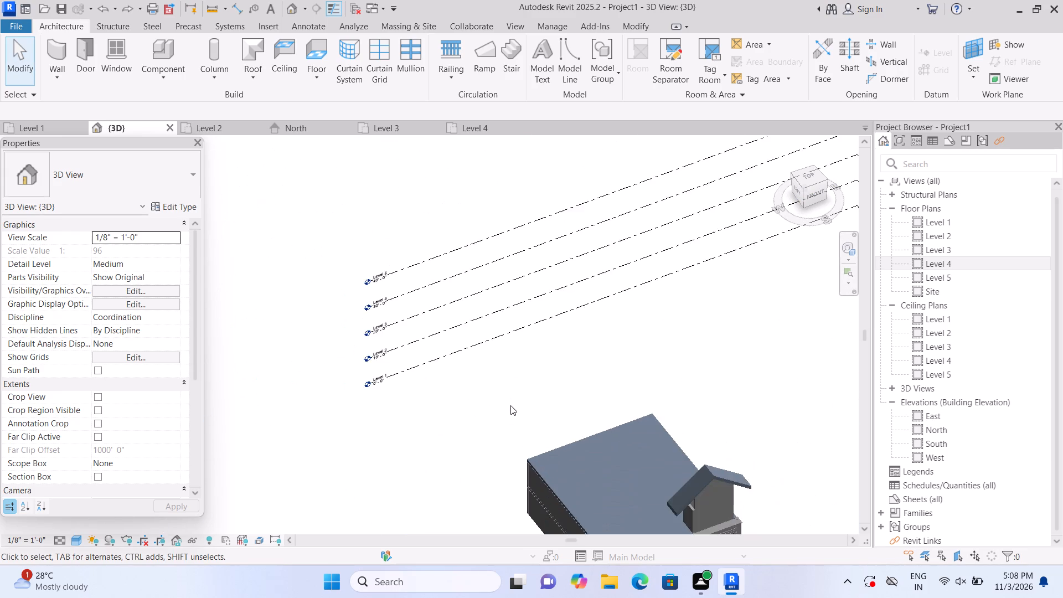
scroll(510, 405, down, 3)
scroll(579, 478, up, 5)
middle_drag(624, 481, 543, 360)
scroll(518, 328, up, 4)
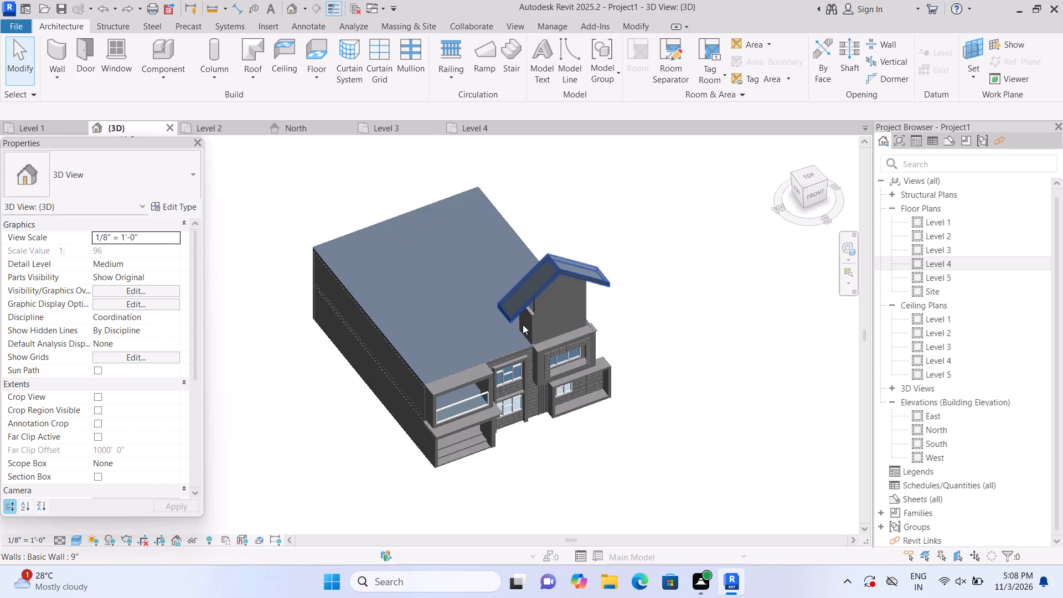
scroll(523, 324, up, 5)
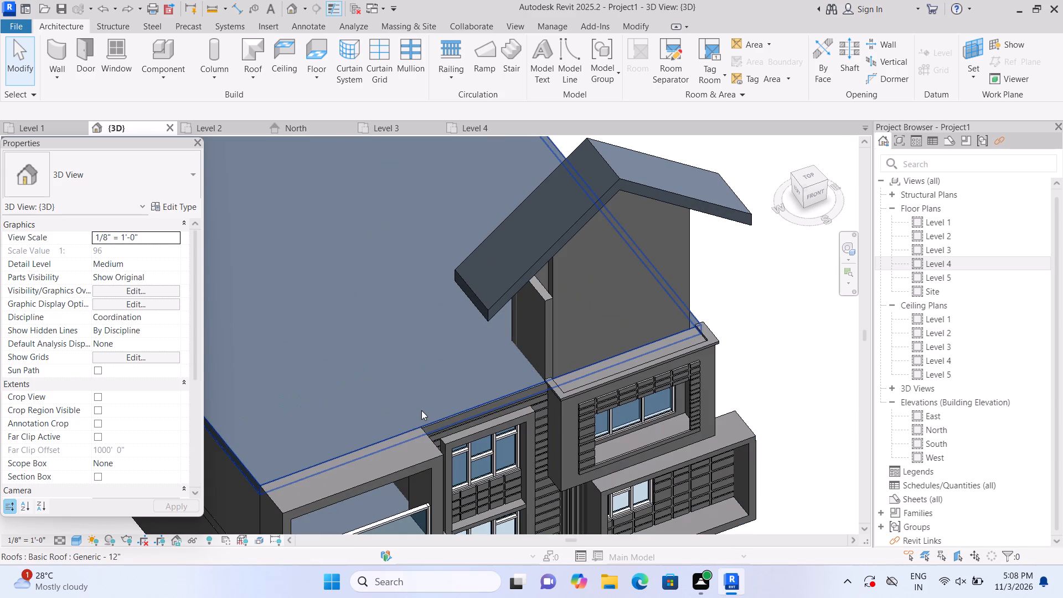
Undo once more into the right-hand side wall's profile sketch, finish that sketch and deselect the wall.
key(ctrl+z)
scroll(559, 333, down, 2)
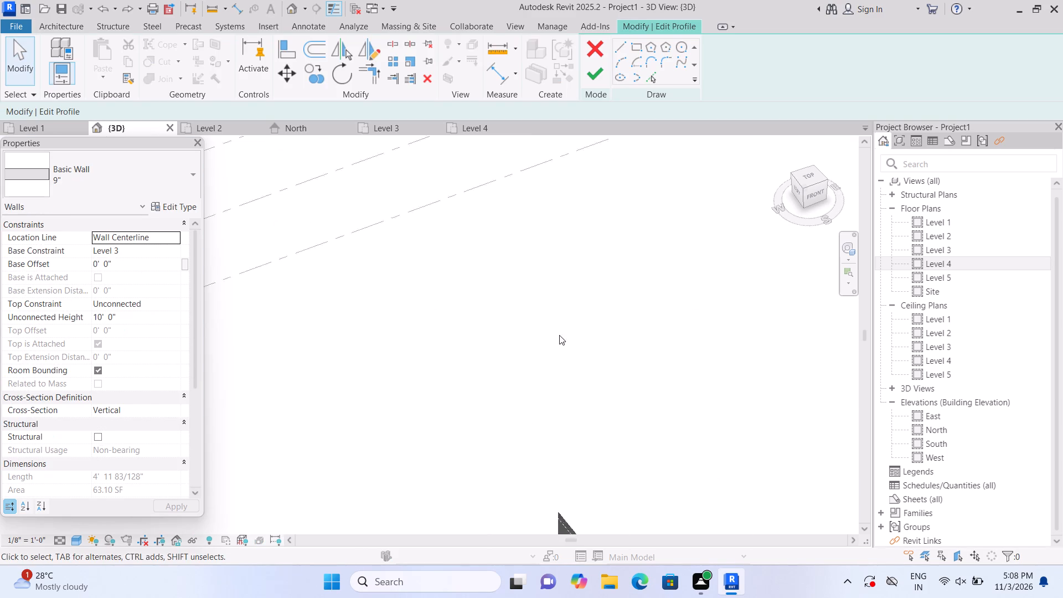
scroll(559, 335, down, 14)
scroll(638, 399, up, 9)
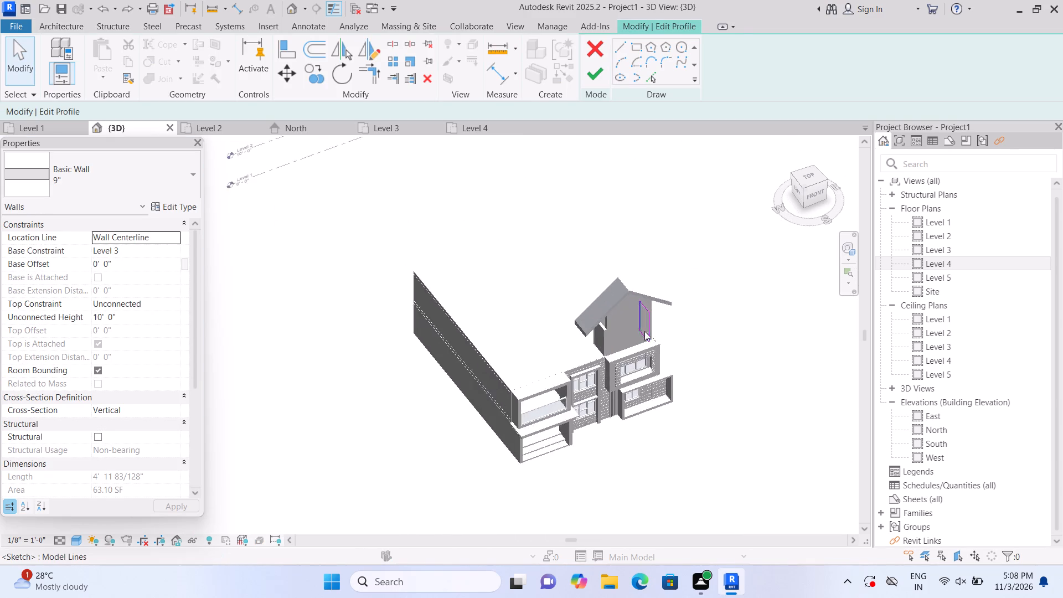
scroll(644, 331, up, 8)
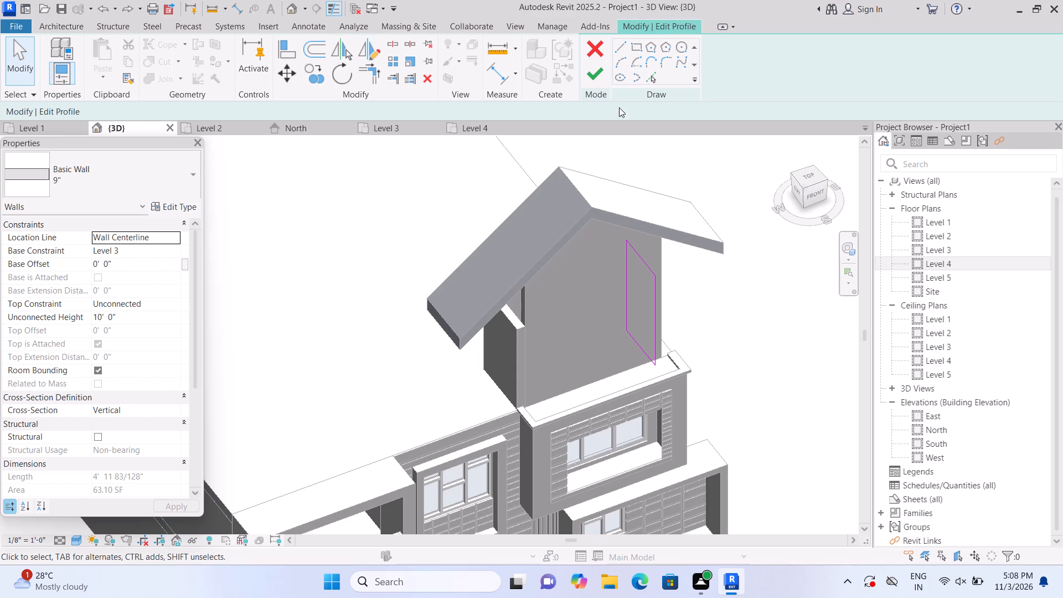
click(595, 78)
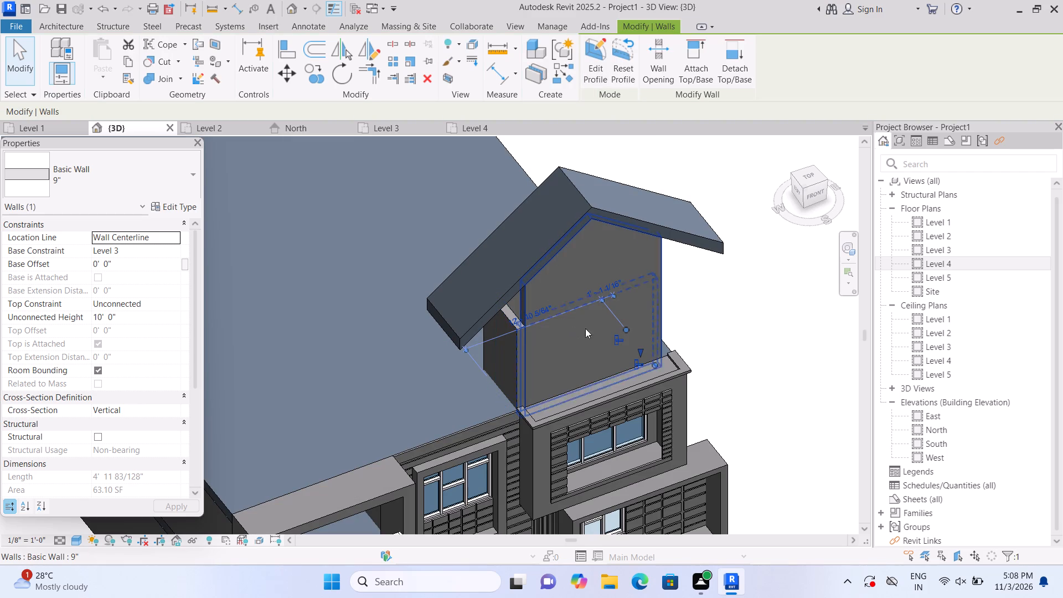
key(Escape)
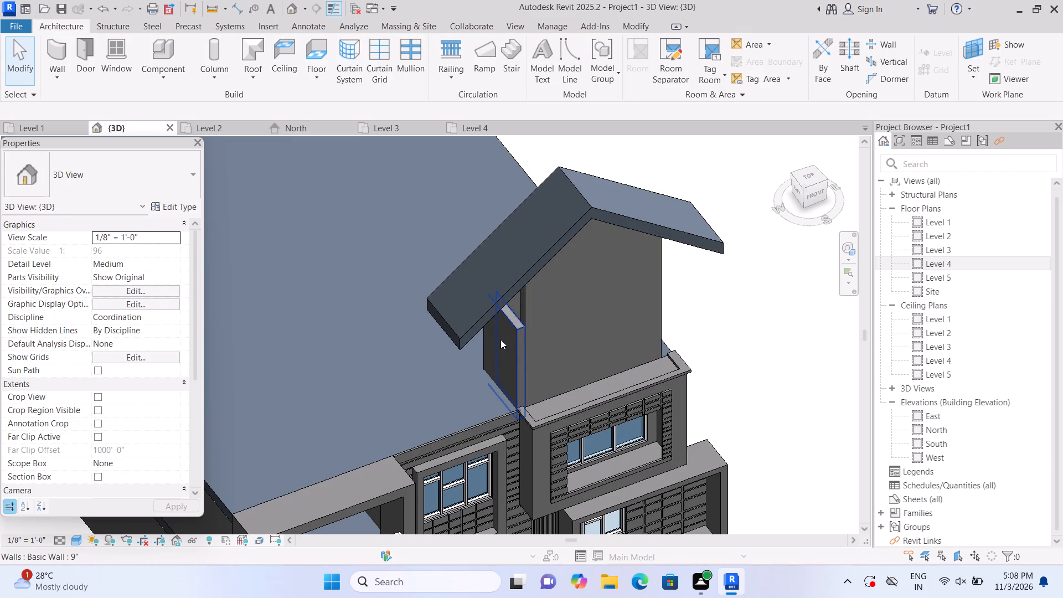
Edit the profile of the enclosure's left-hand side wall and, in the Level 3 plan, delete its overlapping vertical sketch lines.
double_click(501, 336)
scroll(524, 425, up, 2)
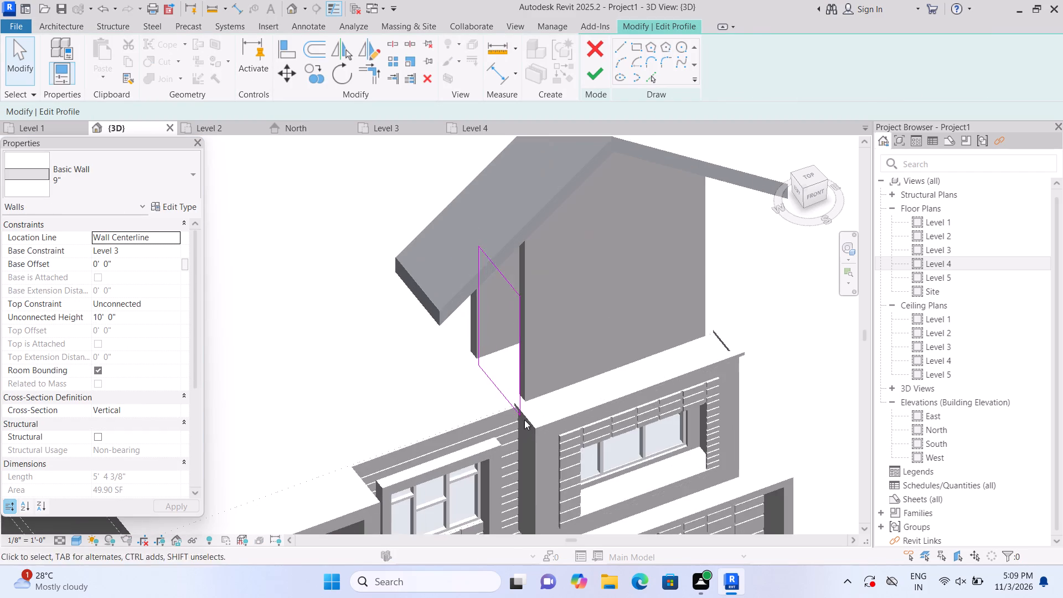
scroll(524, 420, up, 7)
middle_drag(531, 407, 567, 441)
scroll(558, 436, up, 5)
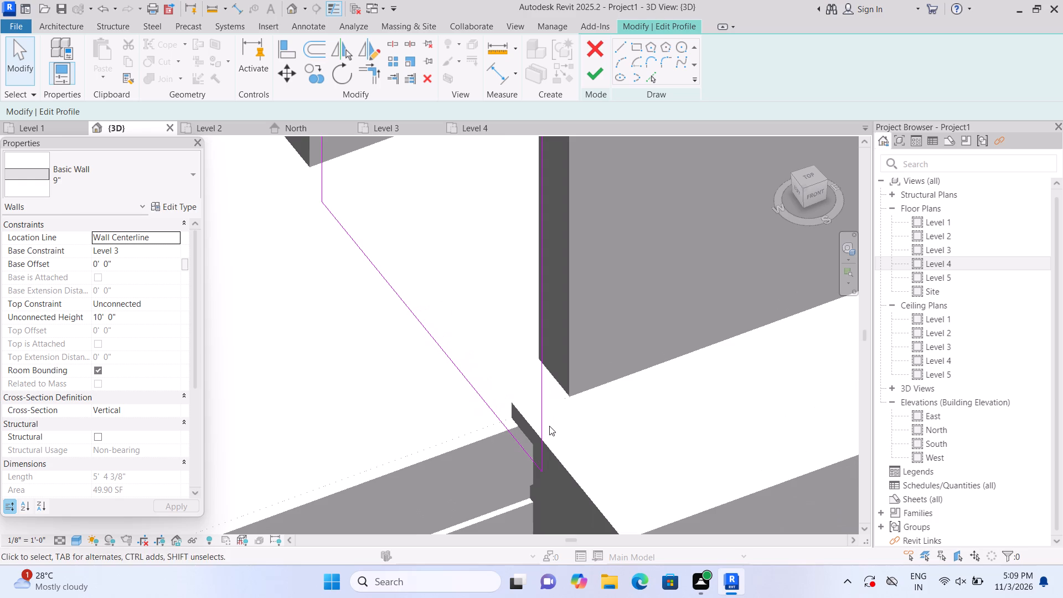
scroll(538, 420, up, 2)
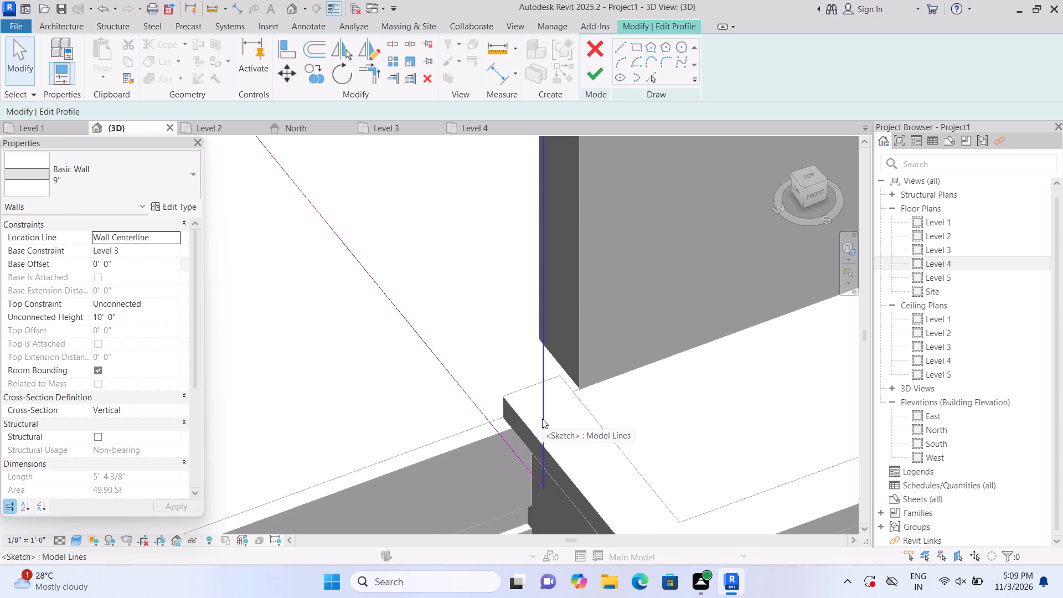
scroll(543, 420, down, 7)
scroll(637, 372, down, 5)
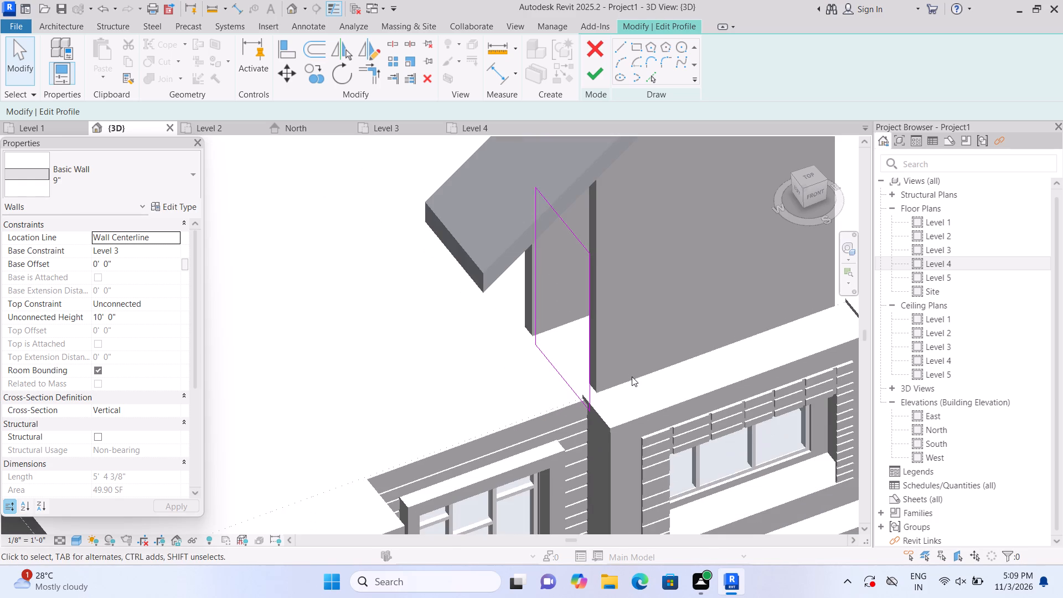
double_click(921, 249)
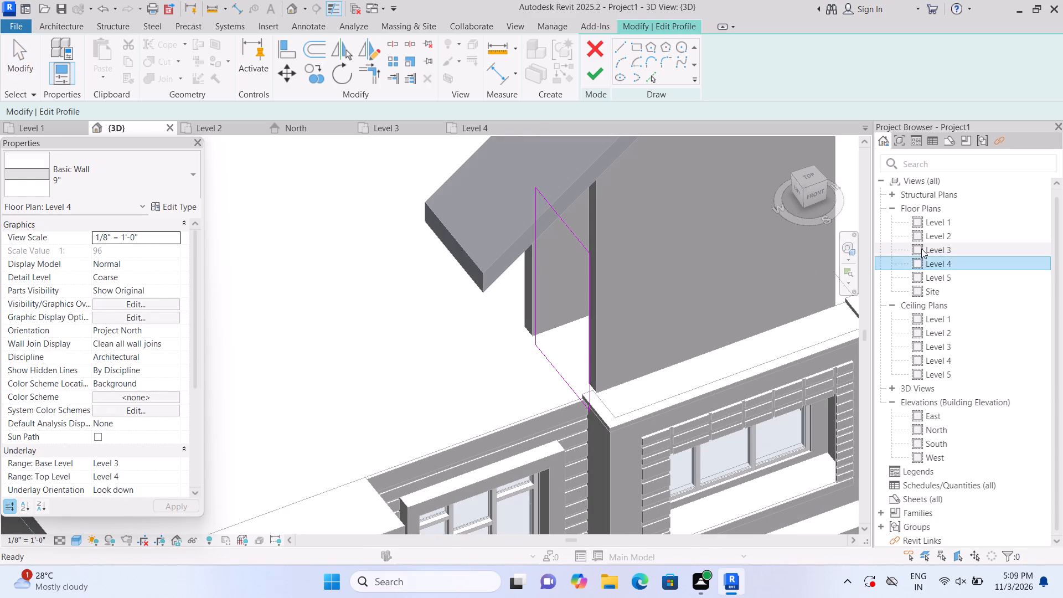
scroll(510, 282, down, 1)
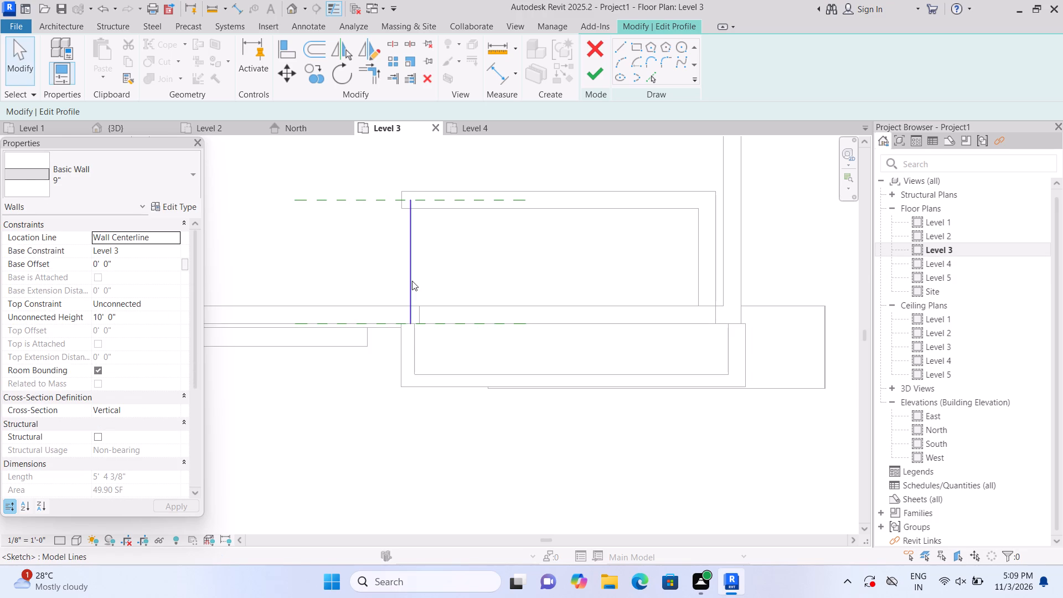
click(412, 281)
key(Delete)
click(408, 277)
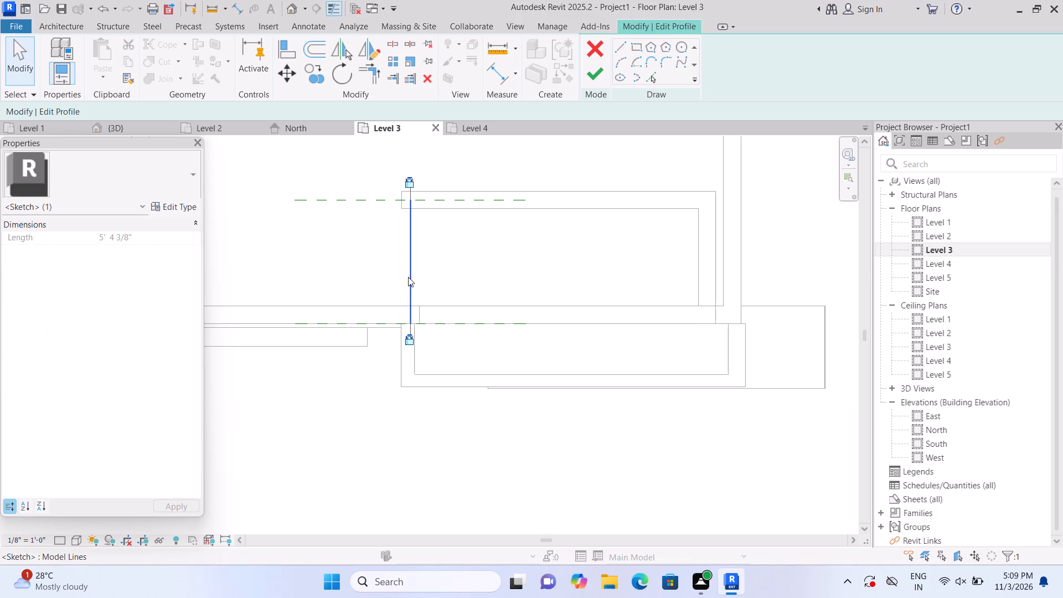
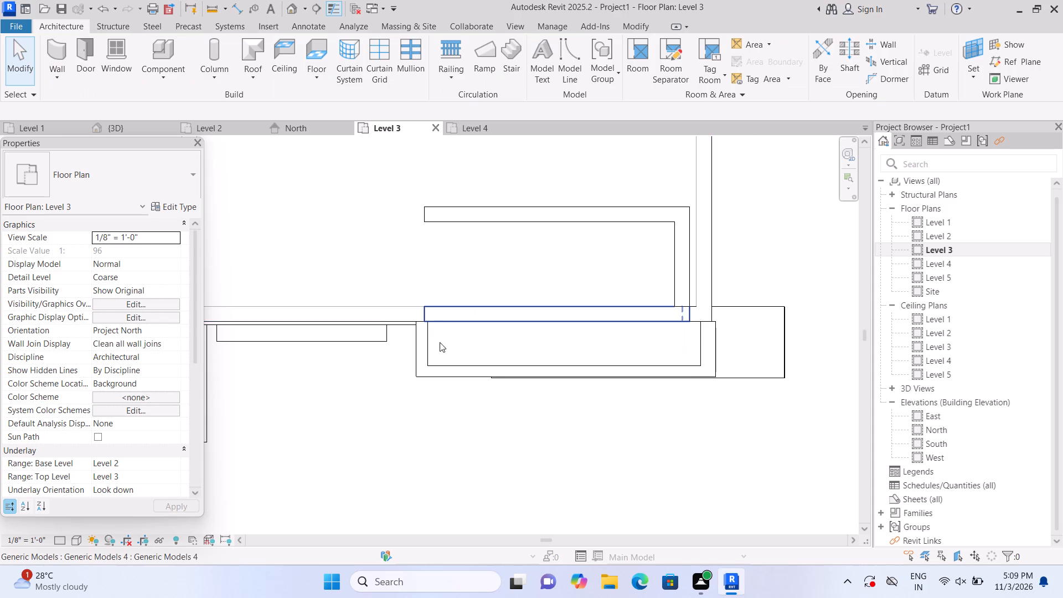
Draw a 9" wall about 5' long on Level 3, closing the enclosure's left-hand side between its front and back walls.
scroll(441, 313, up, 15)
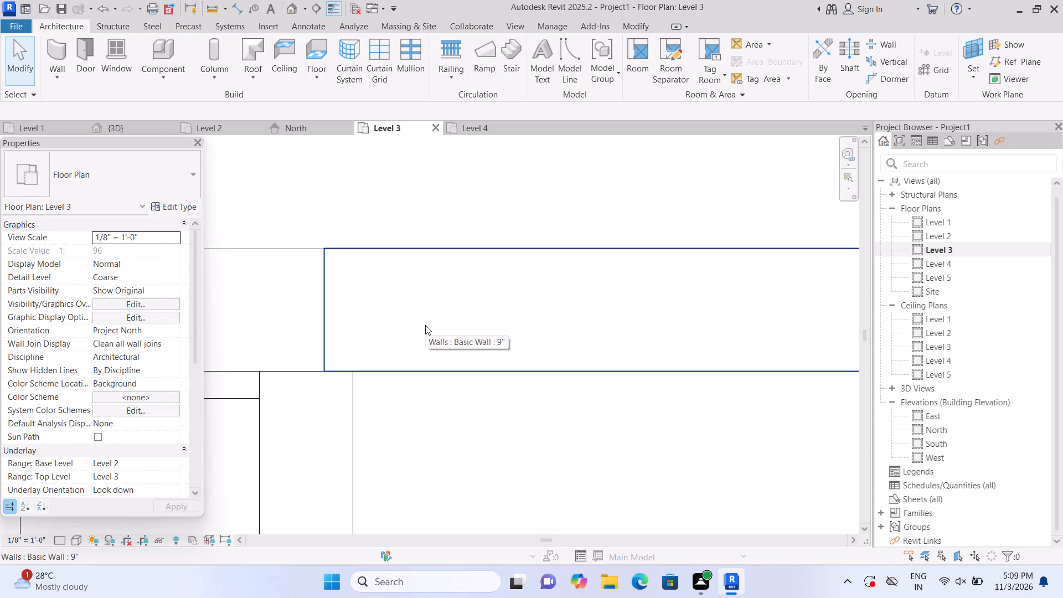
scroll(425, 325, up, 2)
middle_drag(431, 328, 482, 394)
scroll(485, 397, down, 3)
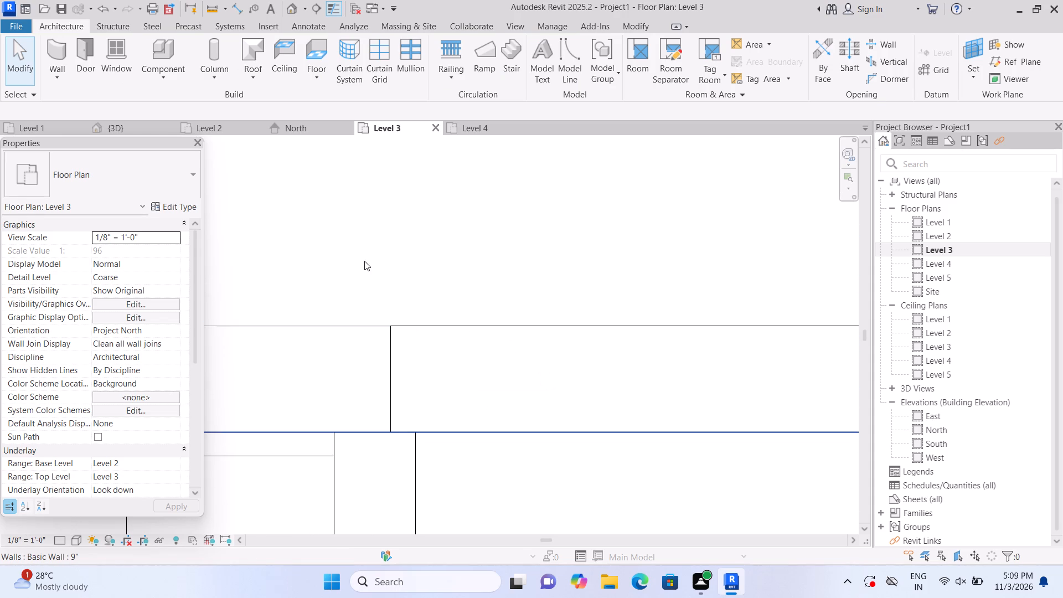
click(60, 54)
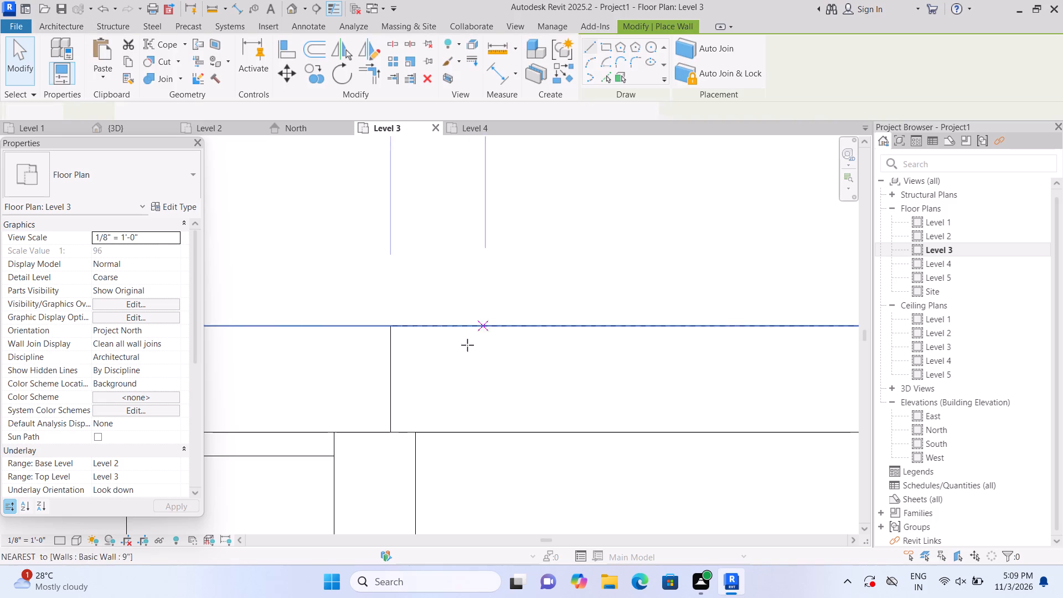
scroll(442, 359, up, 1)
click(384, 397)
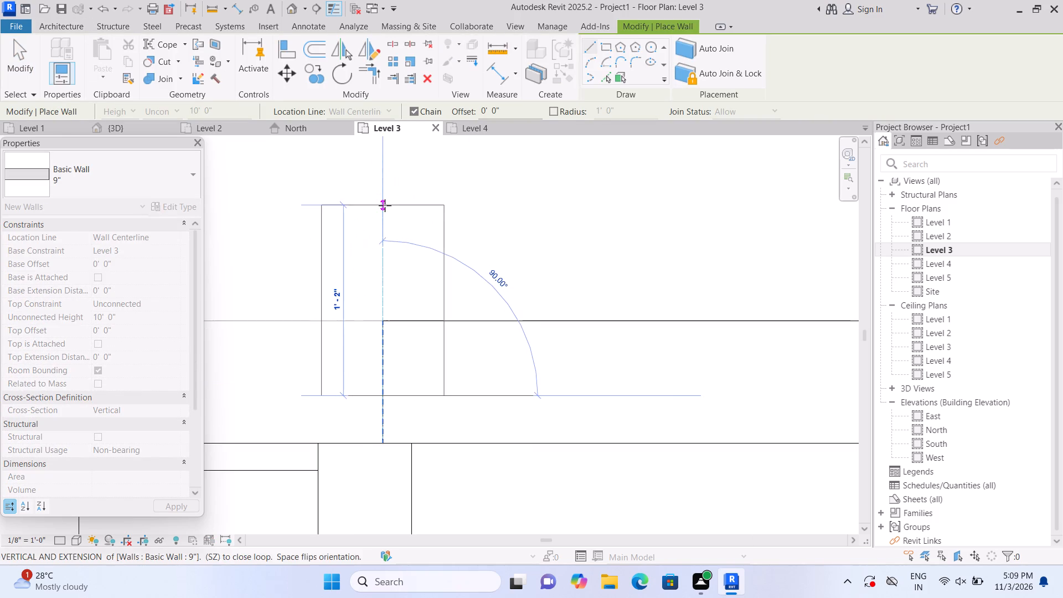
middle_drag(394, 221, 395, 425)
scroll(396, 286, down, 10)
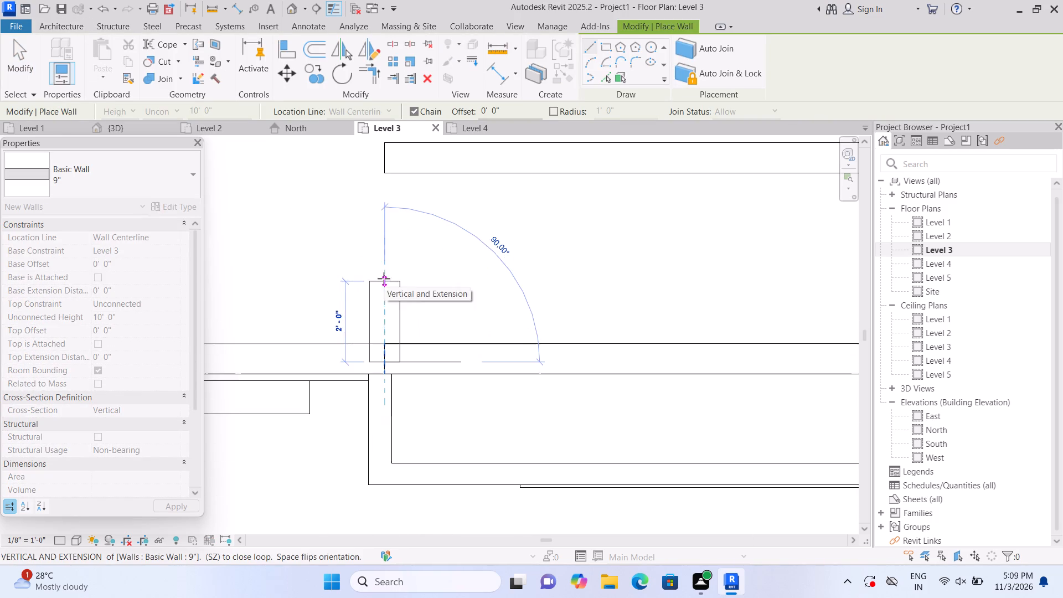
middle_drag(394, 272, 388, 367)
click(380, 250)
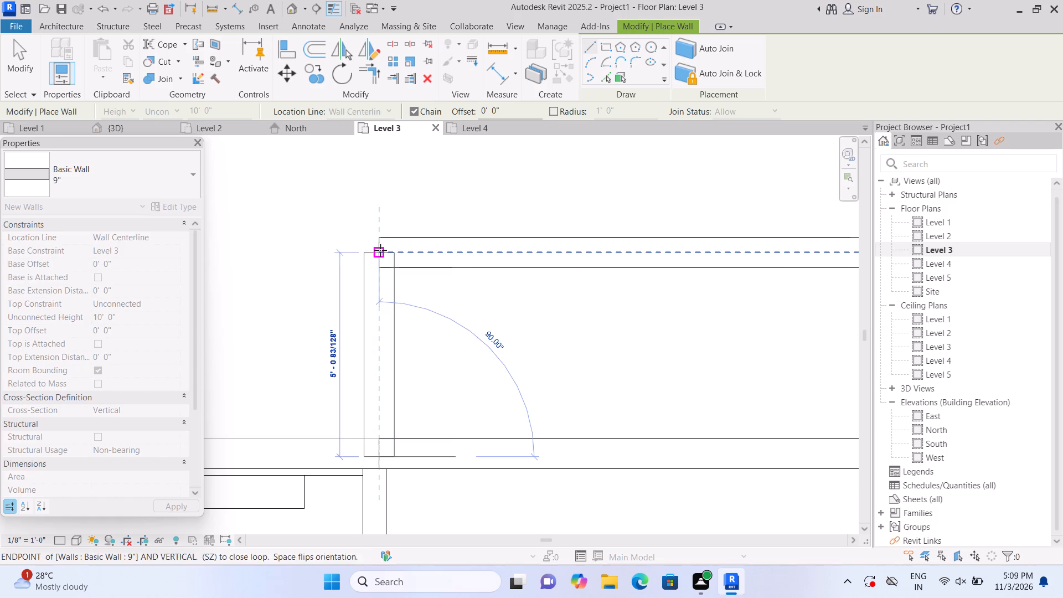
scroll(459, 325, down, 2)
middle_drag(466, 351, 445, 272)
scroll(425, 305, down, 1)
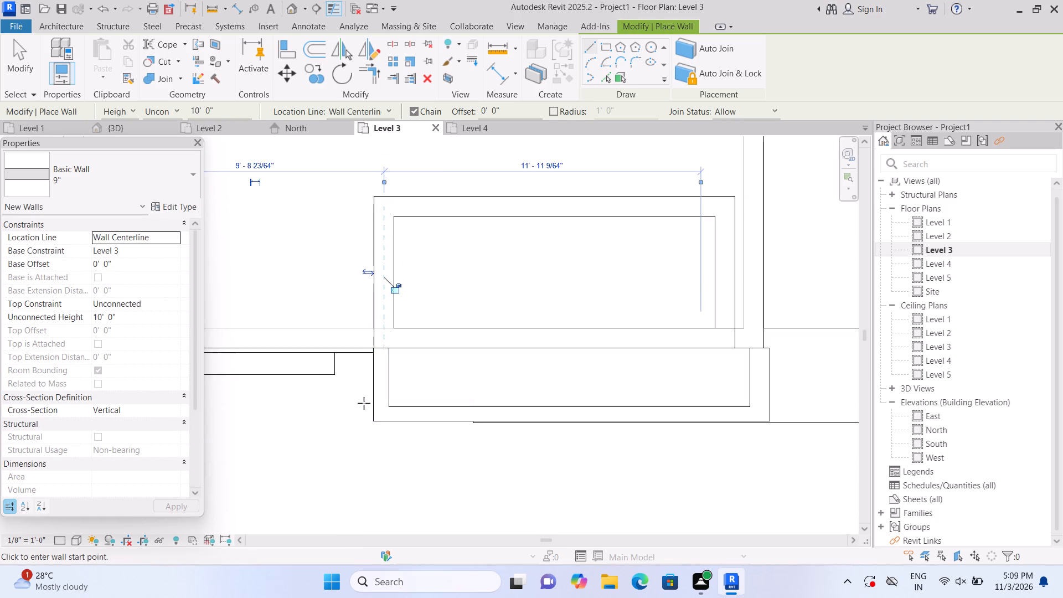
Examine the new side wall's front corner against the parapet in the Level 3 plan and in 3D.
scroll(361, 400, up, 20)
scroll(361, 400, up, 4)
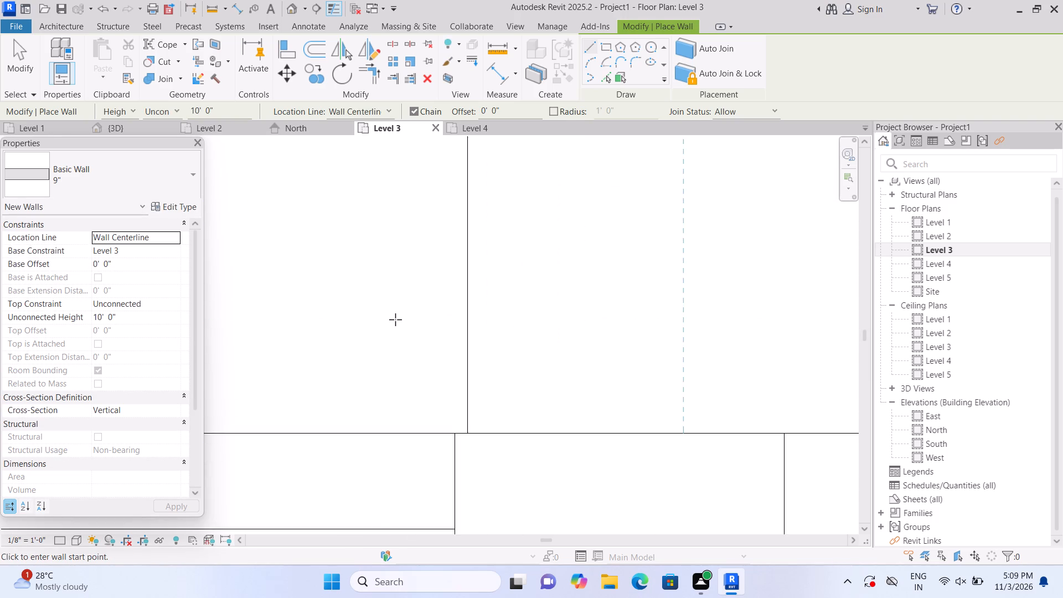
scroll(395, 319, up, 2)
scroll(395, 319, down, 15)
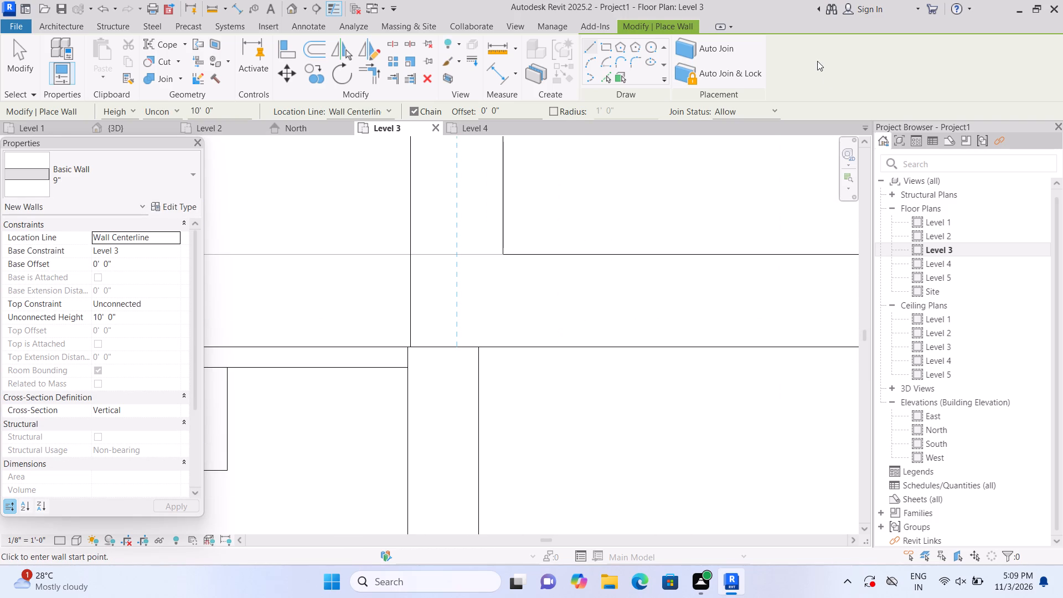
click(293, 3)
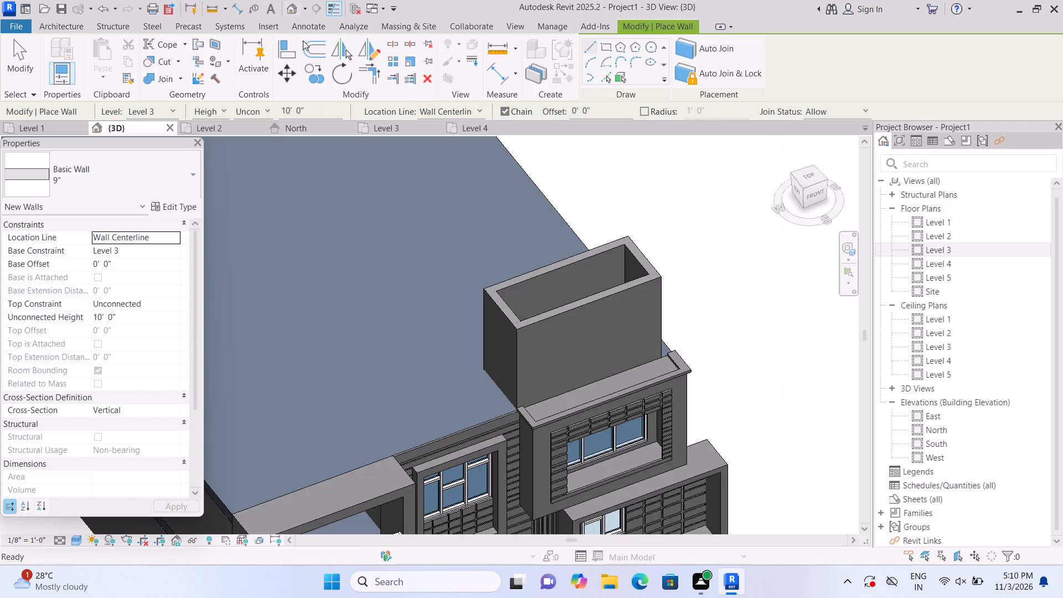
scroll(518, 456, up, 15)
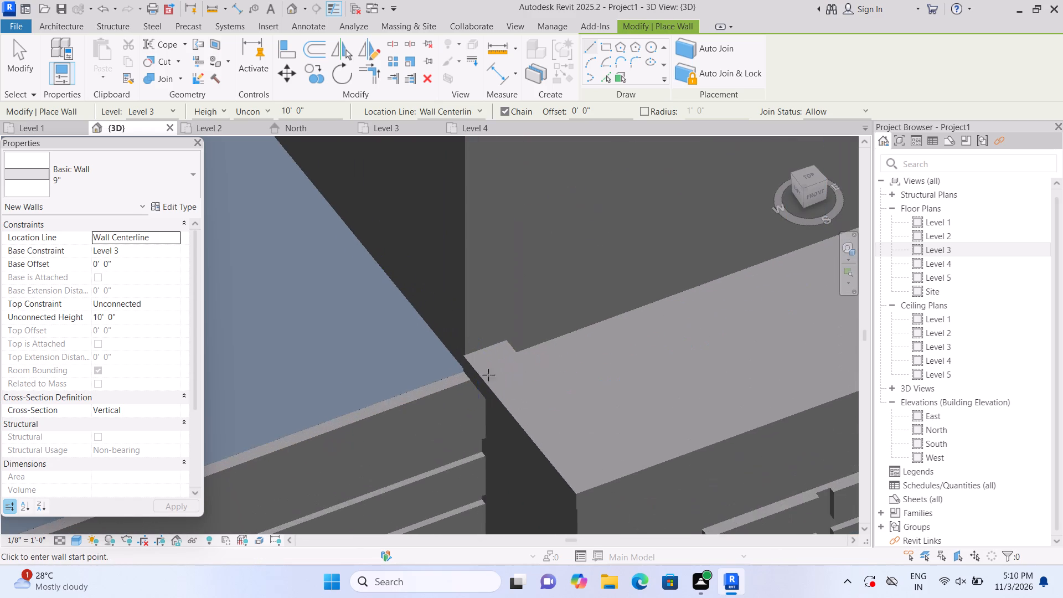
scroll(488, 375, up, 6)
scroll(438, 424, down, 6)
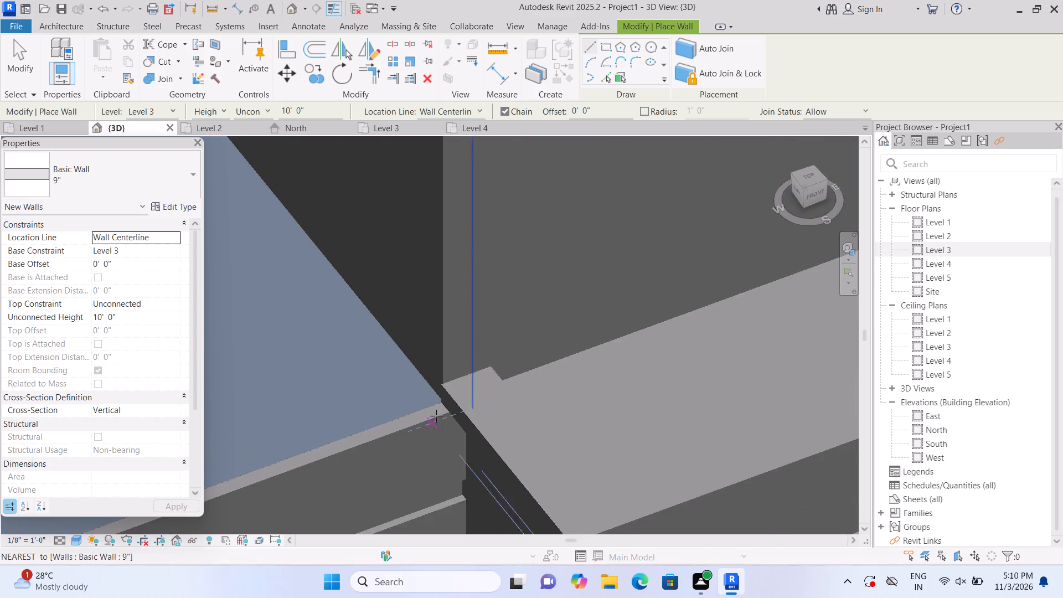
scroll(436, 416, down, 16)
scroll(611, 278, up, 3)
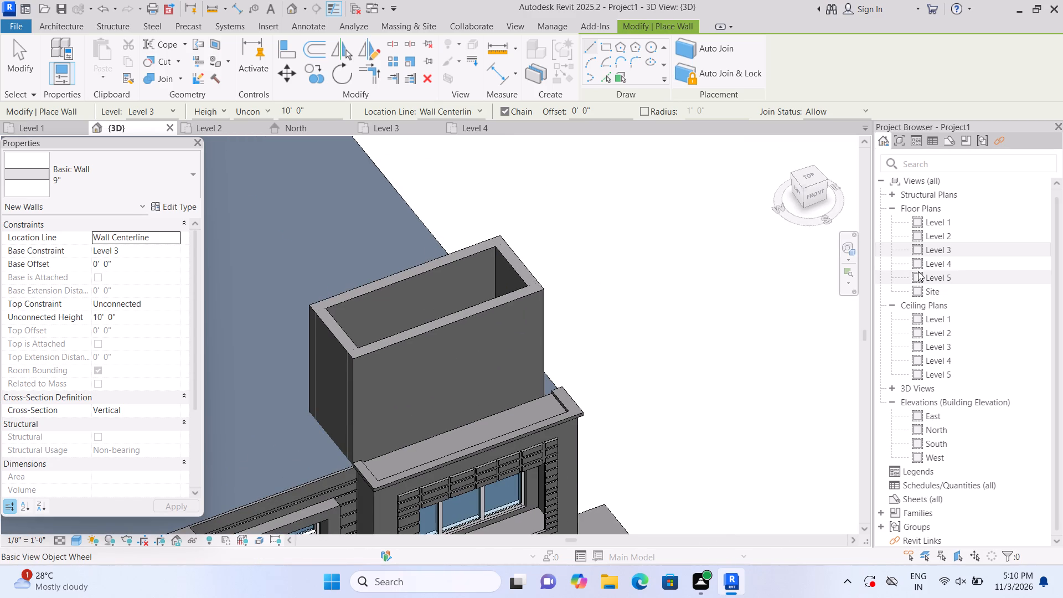
Create a Generic - 12" footprint roof on Level 4 from a rectangle about 21'-10" by 5'-9" extending past both sides of the enclosure.
double_click(920, 265)
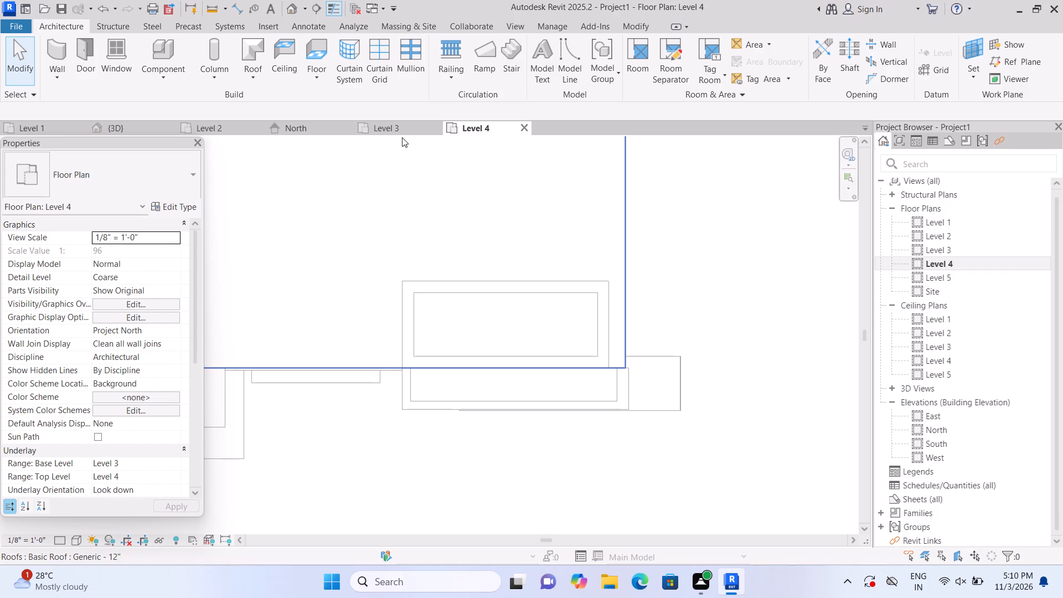
click(257, 78)
click(272, 101)
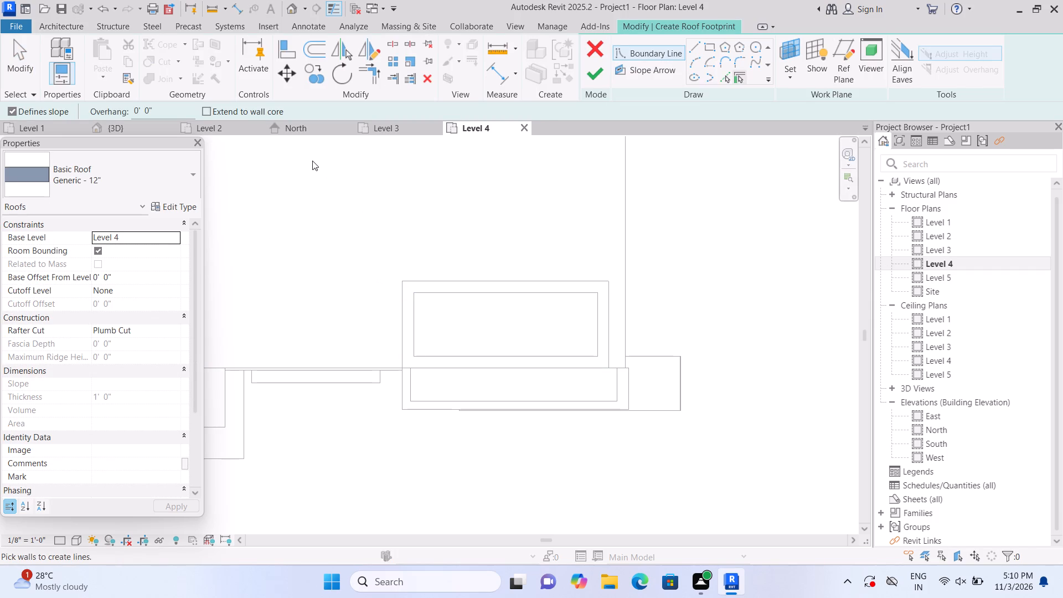
click(713, 44)
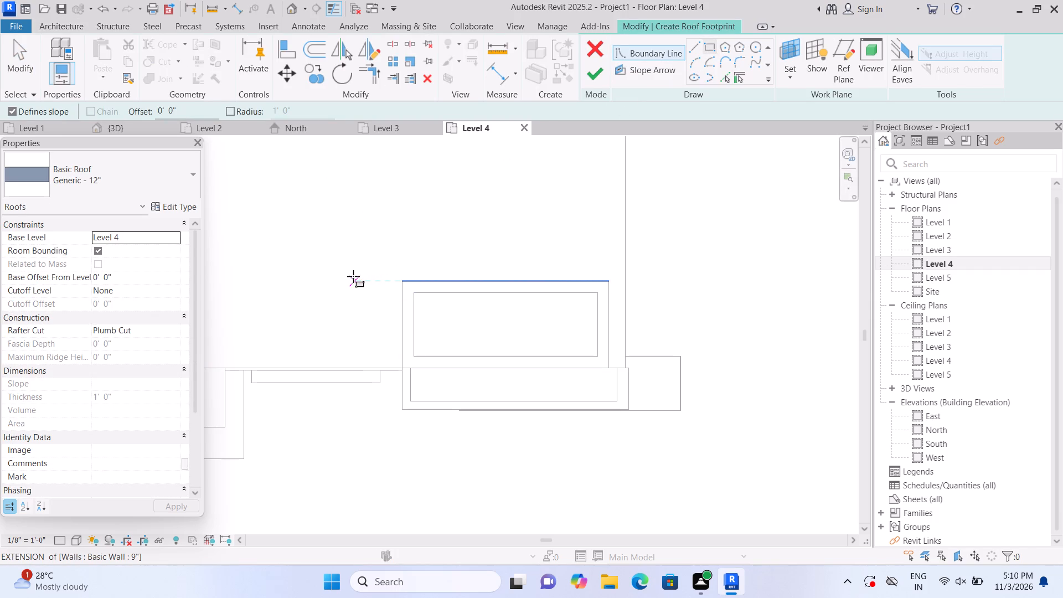
click(339, 276)
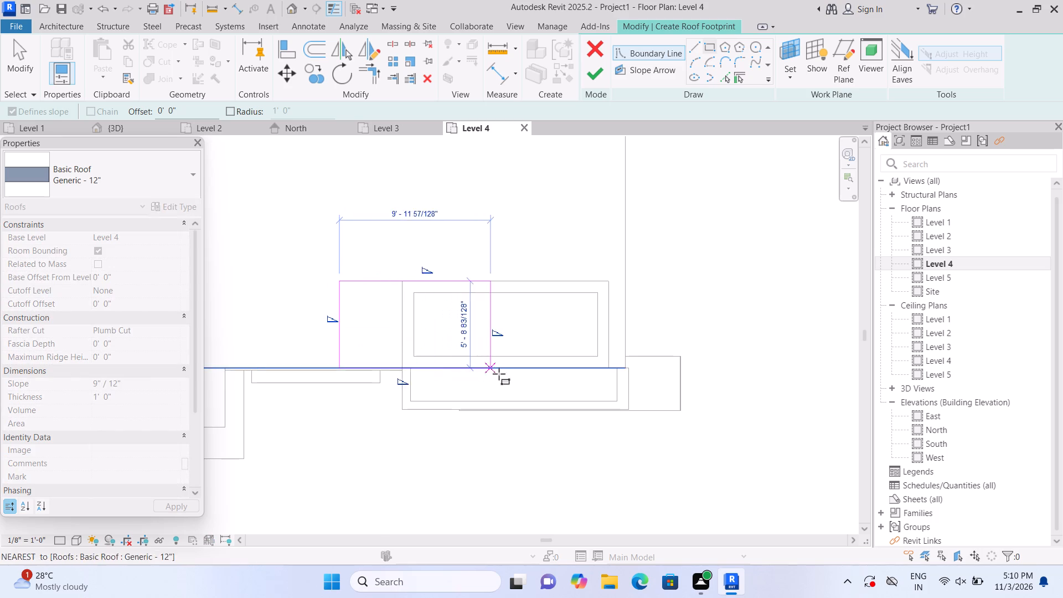
scroll(622, 373, up, 3)
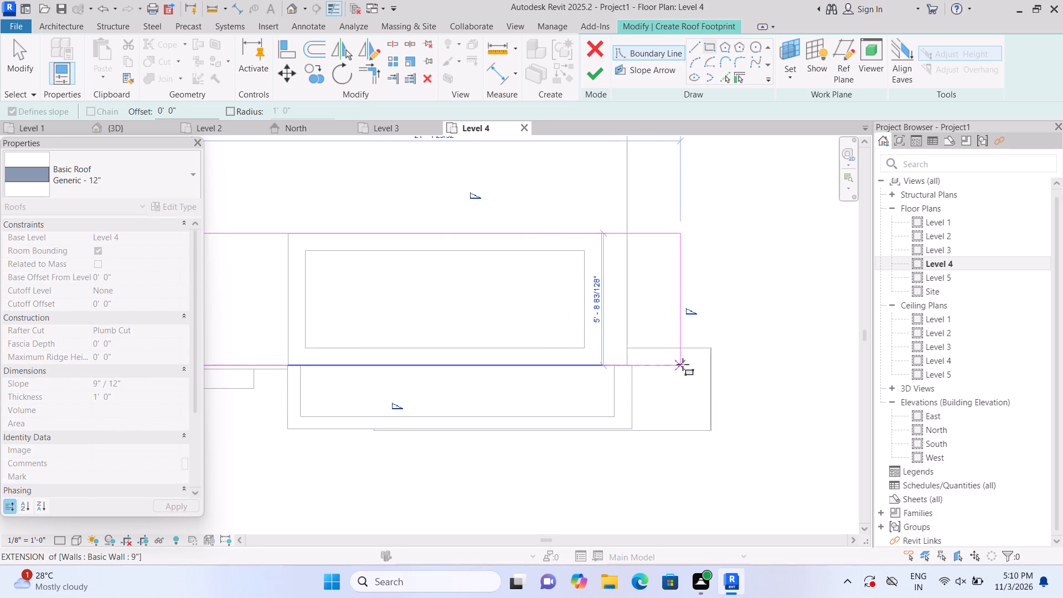
middle_drag(696, 369, 786, 374)
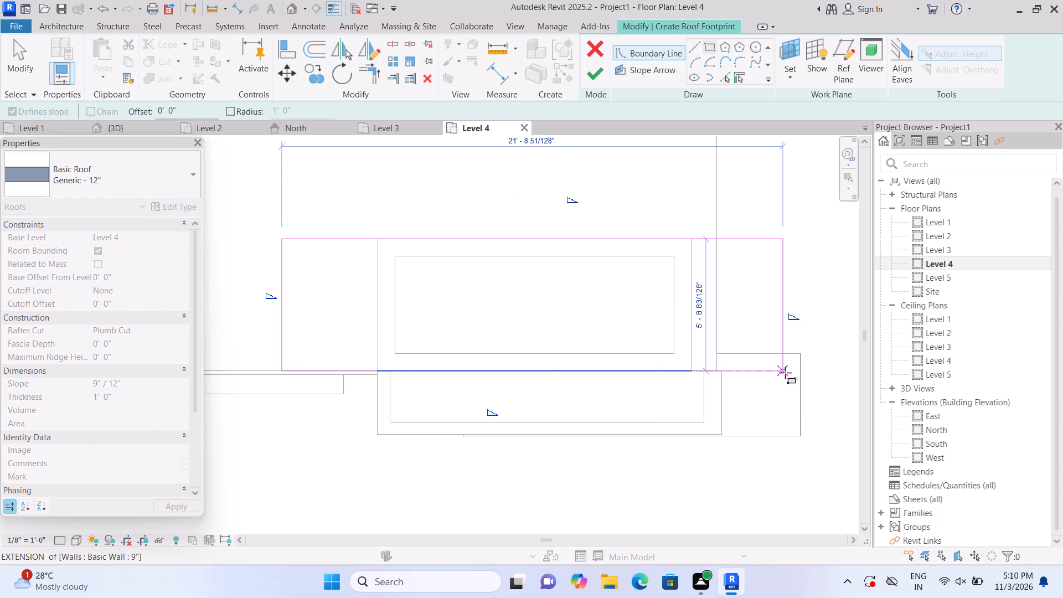
click(786, 373)
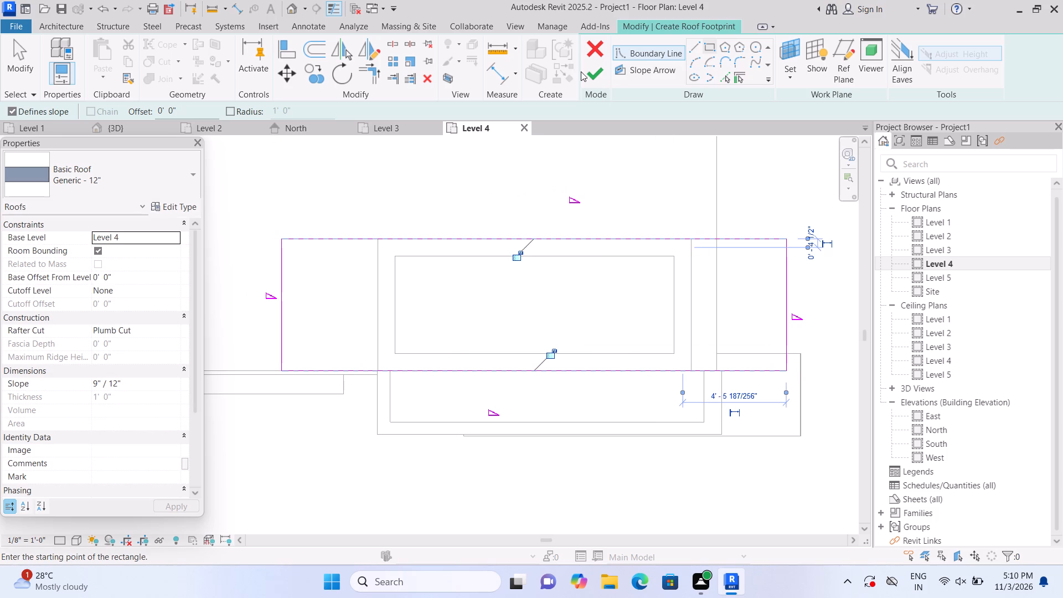
click(598, 74)
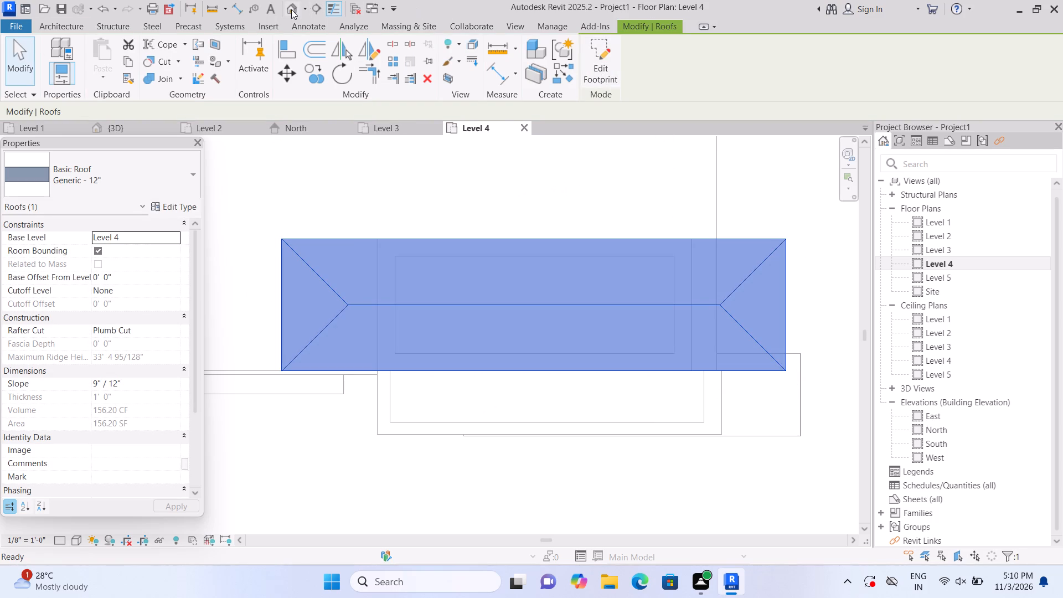
Edit the new roof's footprint in 3D to remove the slope from its long front and back edges, forming a gable.
click(291, 9)
middle_drag(348, 312, 331, 222)
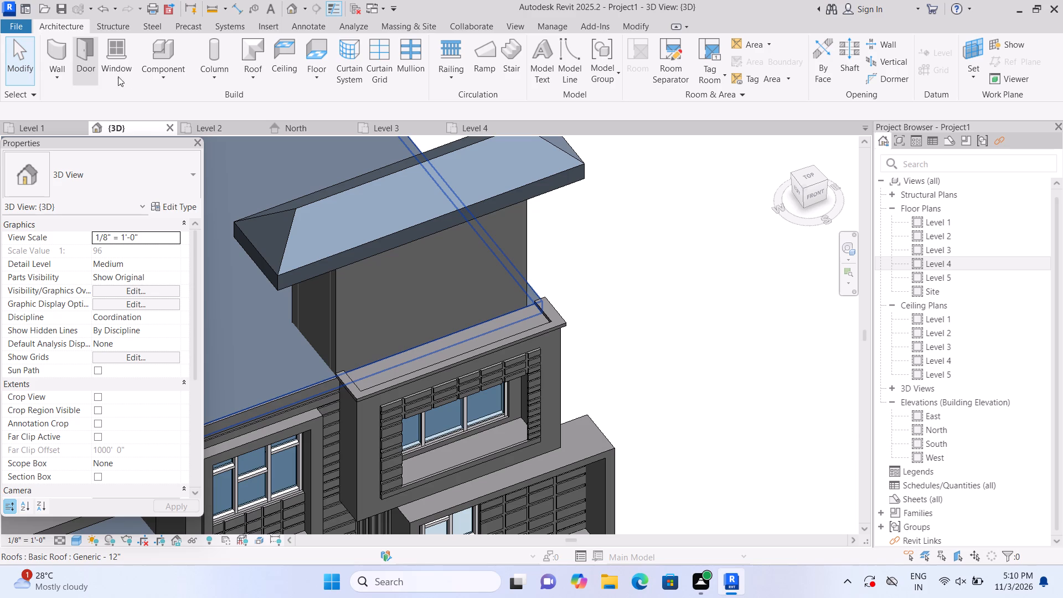
double_click(314, 207)
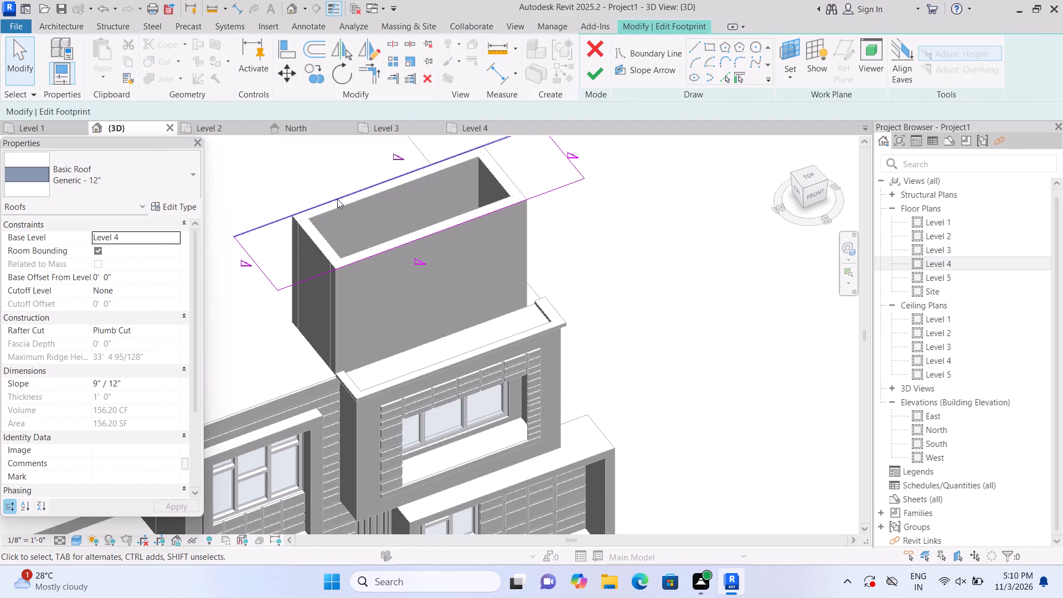
click(337, 199)
click(236, 110)
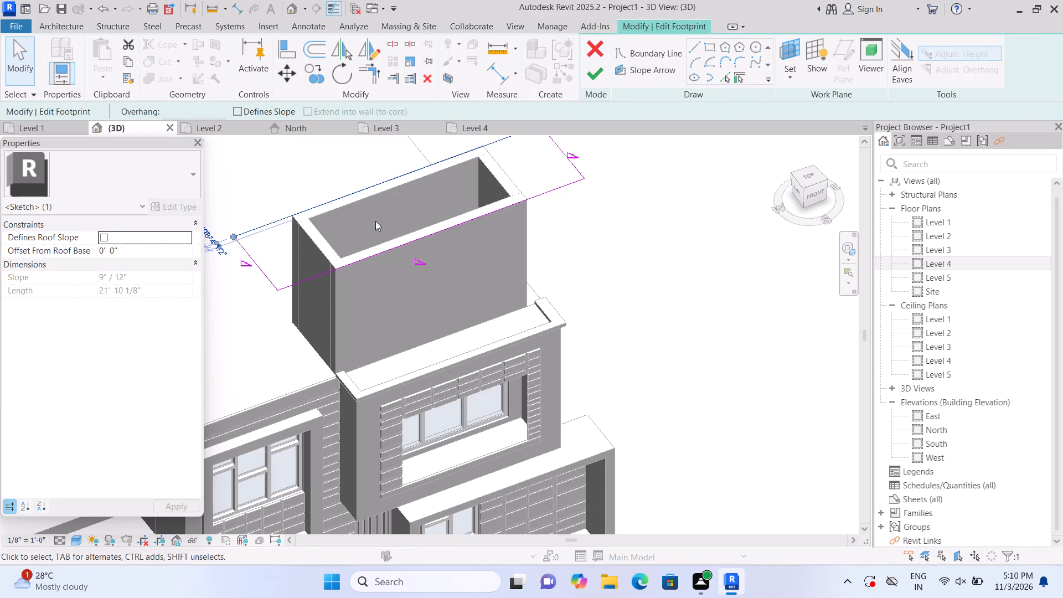
click(389, 246)
click(240, 110)
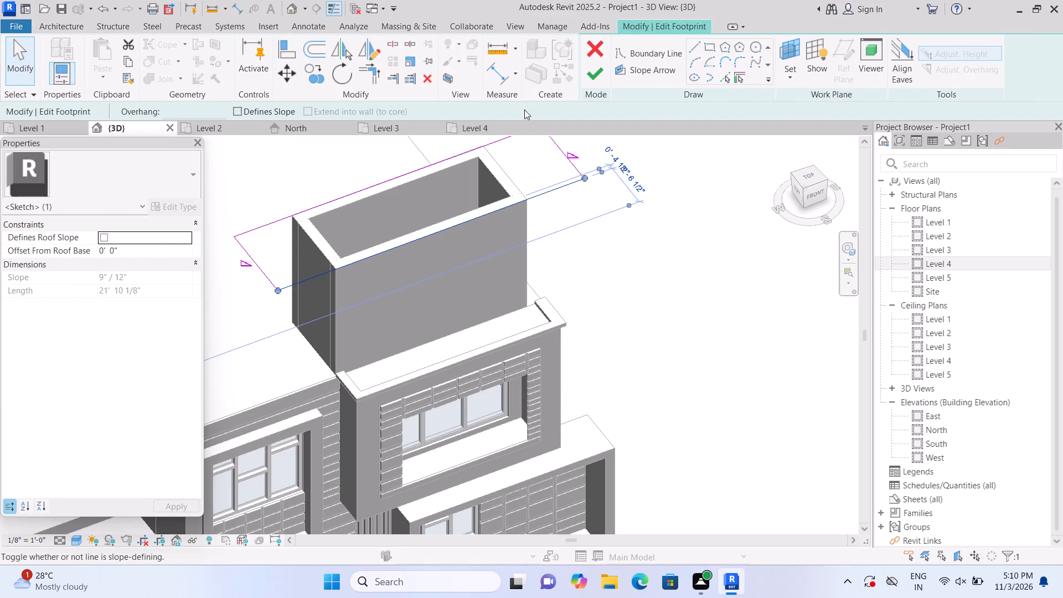
click(600, 74)
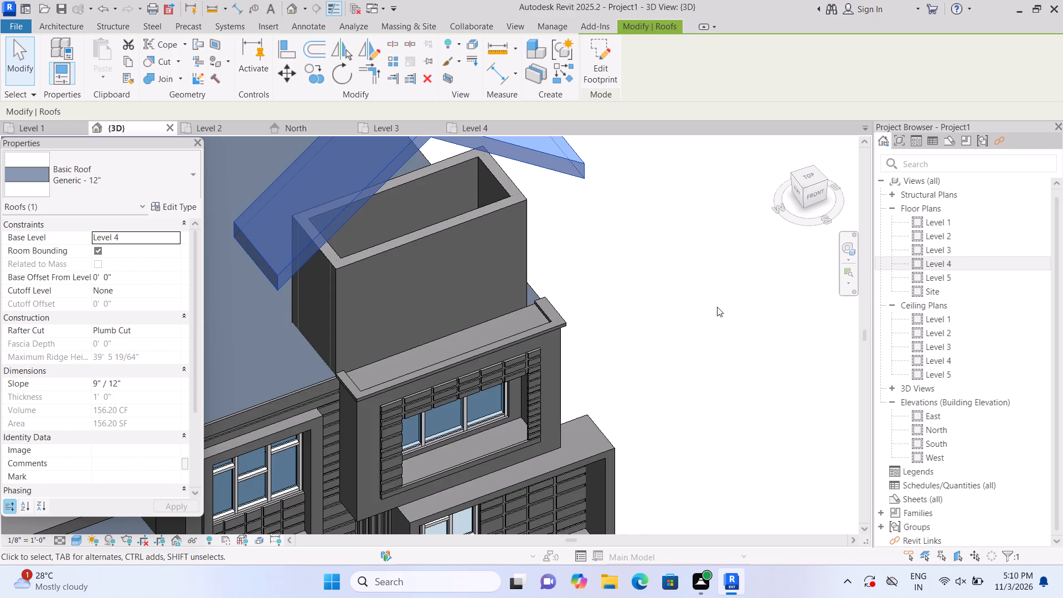
Attach the top of the enclosure's front wall to the gable roof.
middle_drag(698, 272, 731, 360)
scroll(741, 350, down, 1)
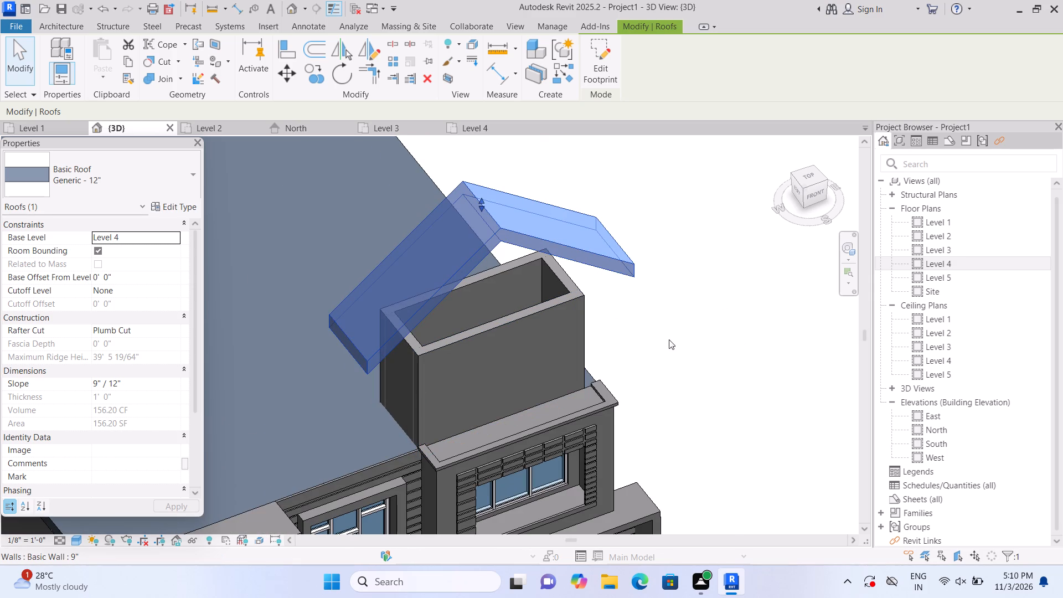
click(555, 338)
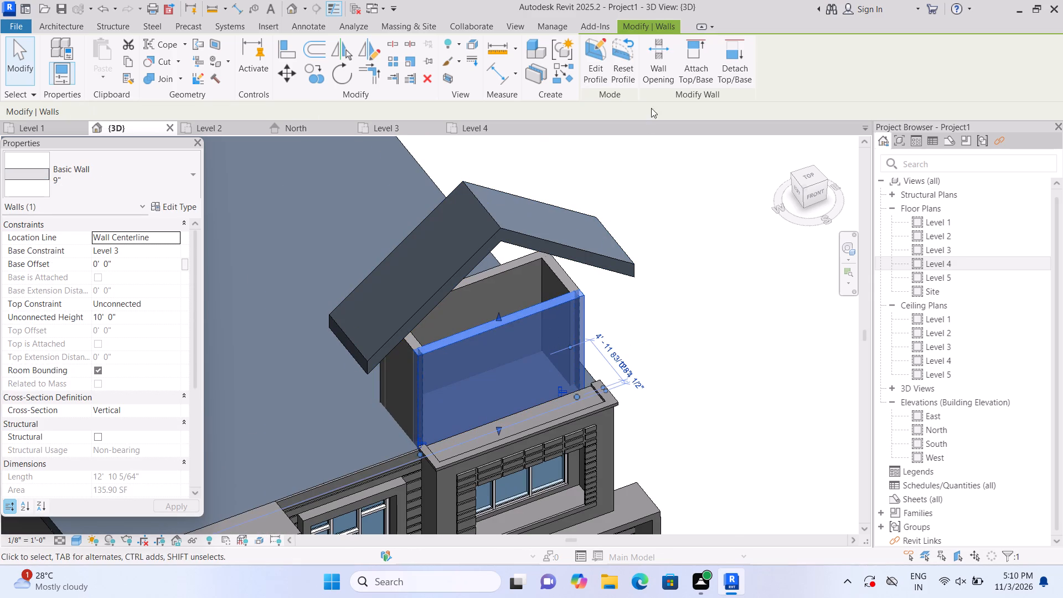
click(698, 75)
click(535, 225)
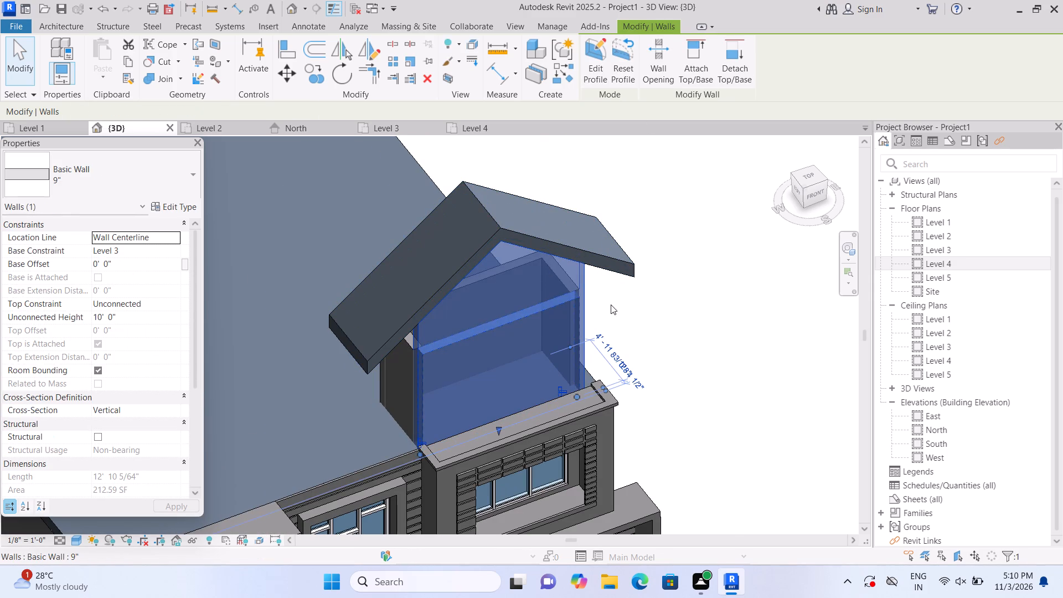
click(652, 312)
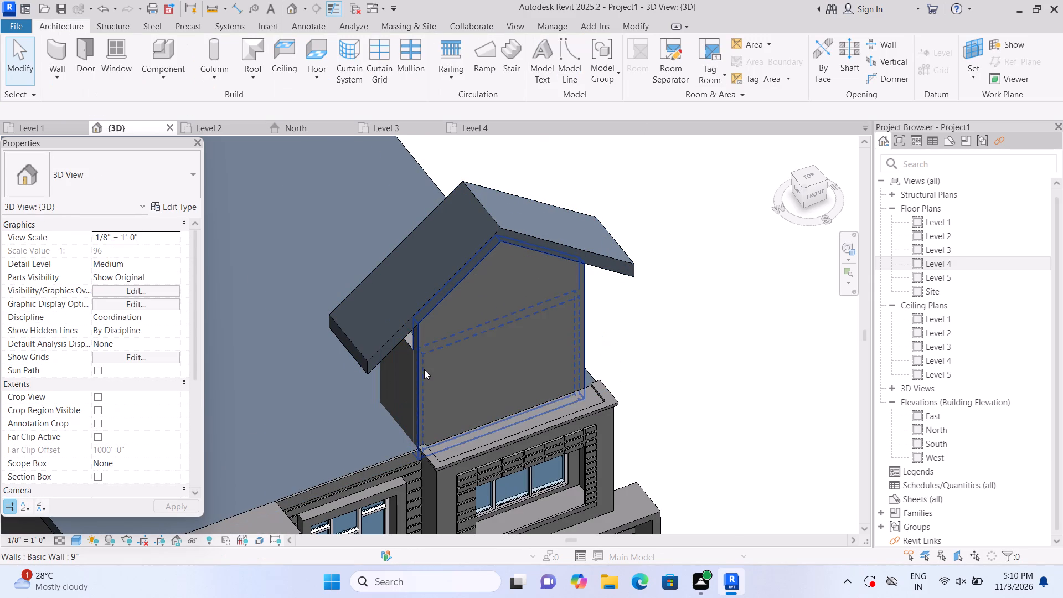
Attach the top of the enclosure's left-hand side wall to the gable roof.
click(407, 371)
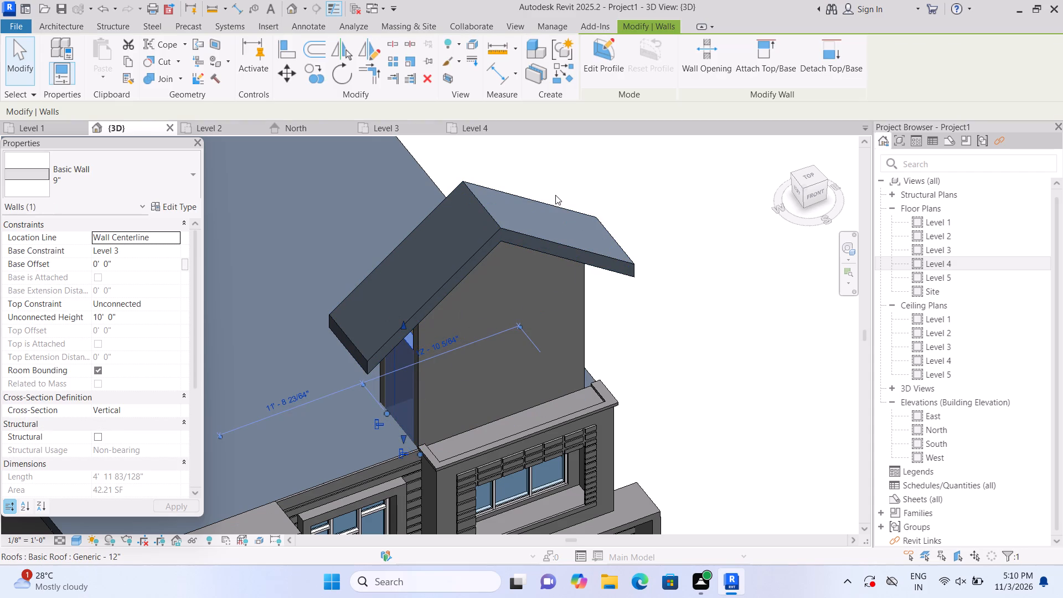
click(747, 69)
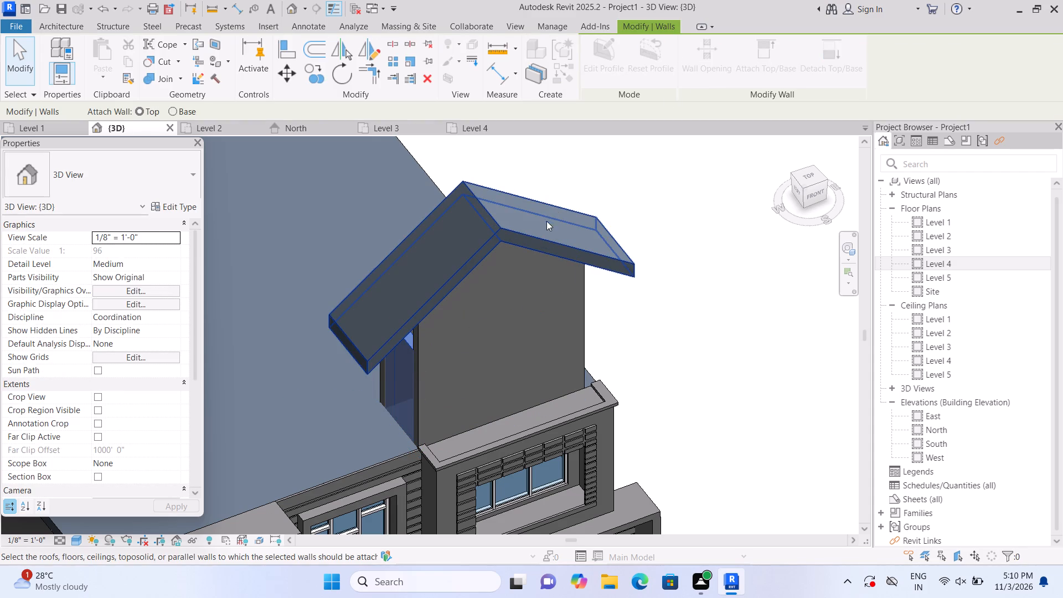
click(545, 224)
click(698, 329)
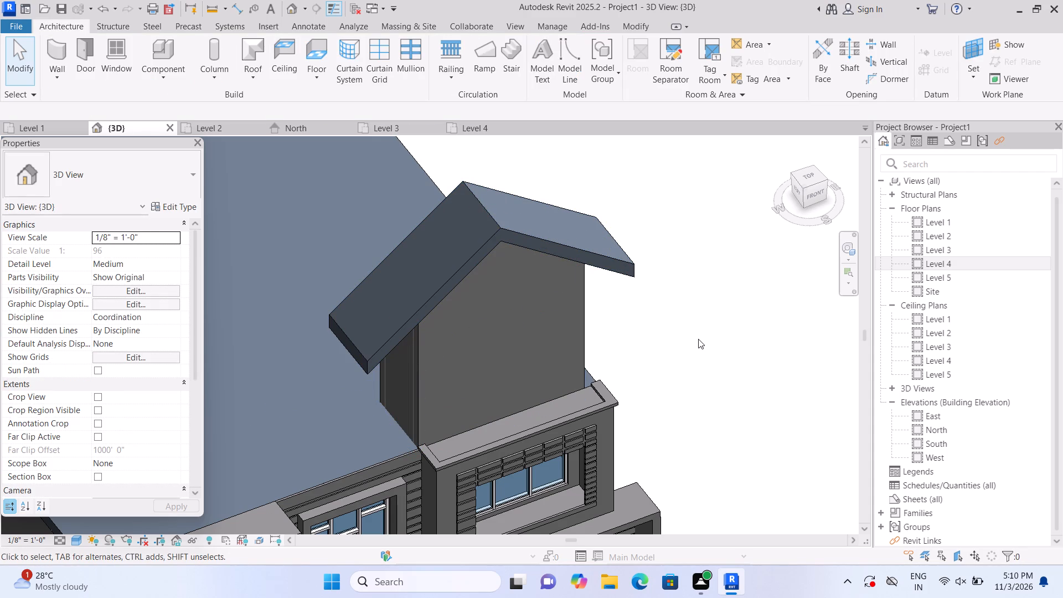
Attach the top of the enclosure's right-hand side wall to the Generic - 12" gable roof.
shift+middle_drag(701, 342, 617, 368)
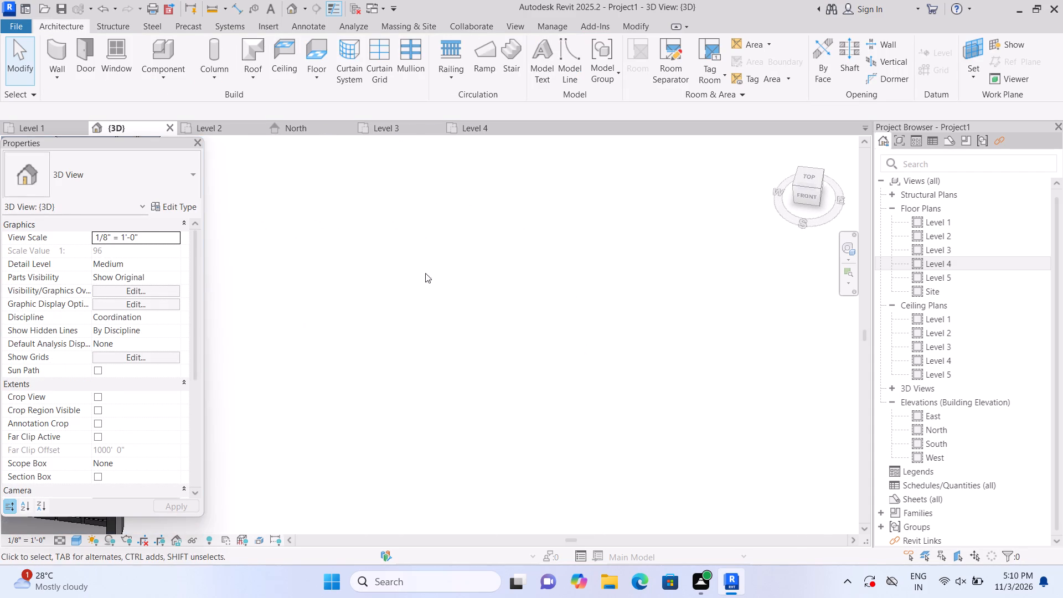
middle_drag(430, 276, 786, 377)
shift+middle_drag(683, 380, 644, 388)
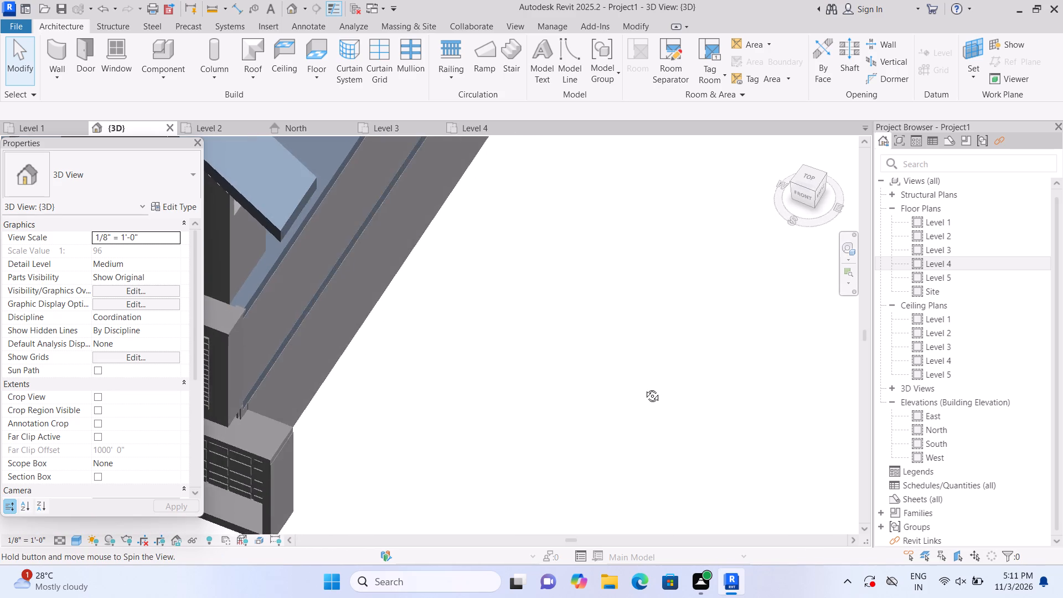
shift+middle_drag(644, 388, 642, 386)
middle_drag(413, 219, 720, 296)
scroll(622, 306, up, 1)
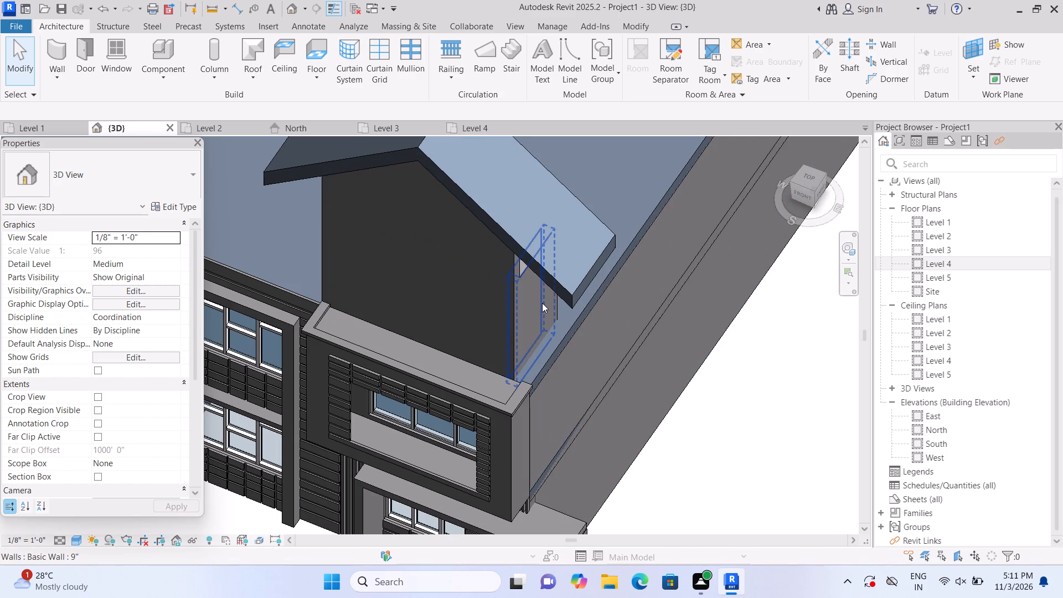
click(542, 303)
click(692, 71)
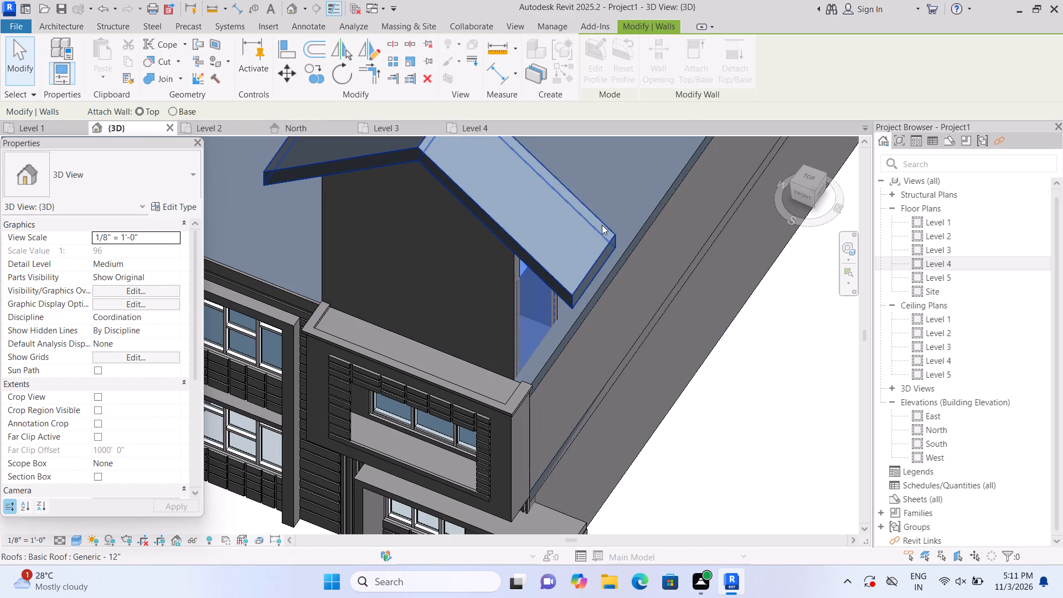
click(600, 226)
click(727, 374)
Attach the top of the enclosure's rear 9" wall to the gable roof.
scroll(725, 375, down, 4)
middle_drag(736, 384, 569, 362)
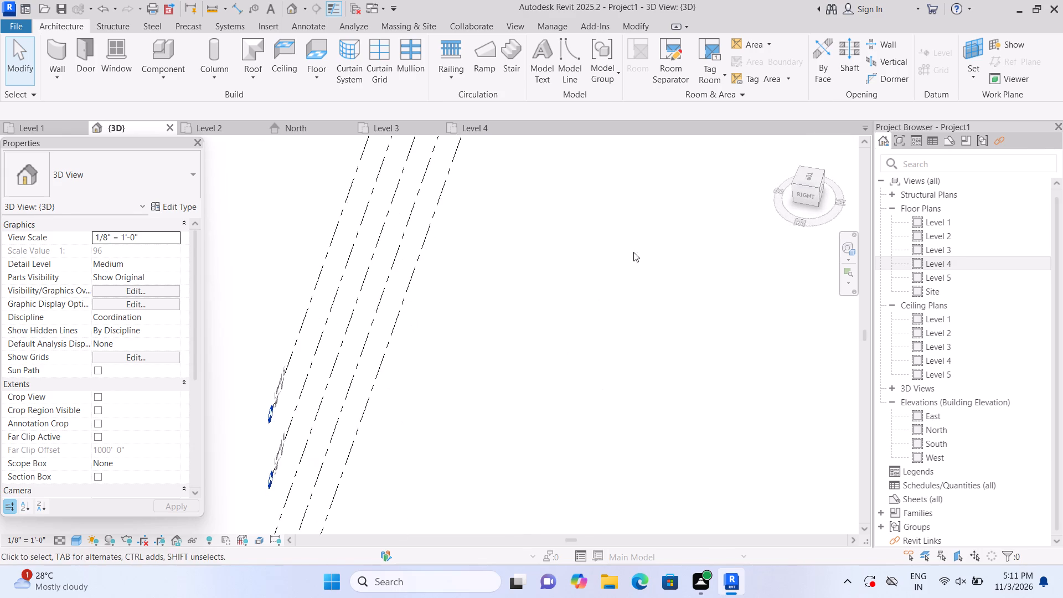
middle_drag(651, 237, 415, 480)
middle_drag(473, 338, 416, 329)
shift+middle_click(416, 329)
middle_drag(501, 300, 284, 466)
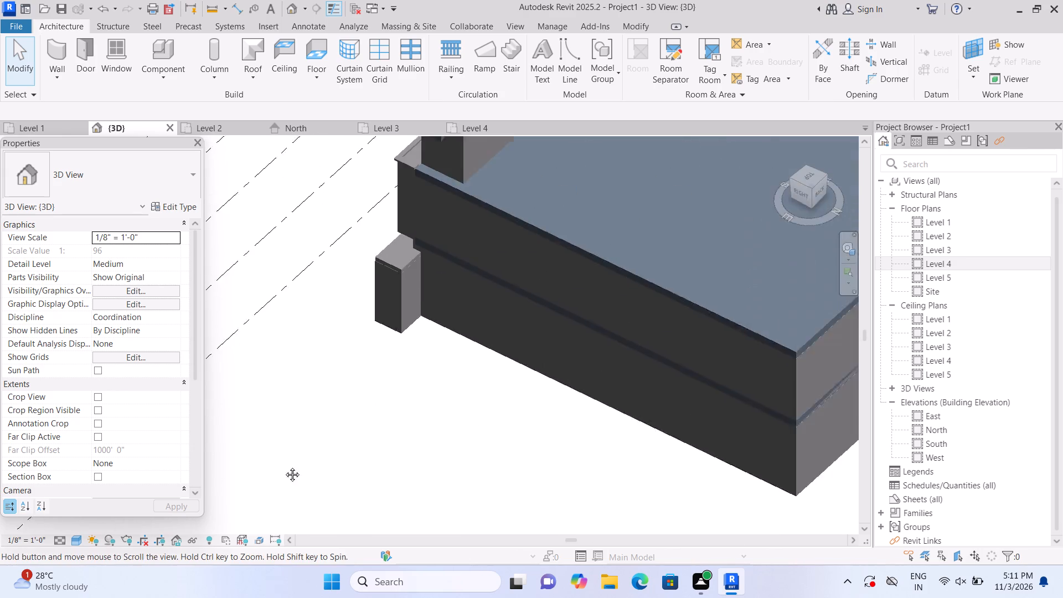
middle_drag(284, 466, 175, 532)
click(311, 238)
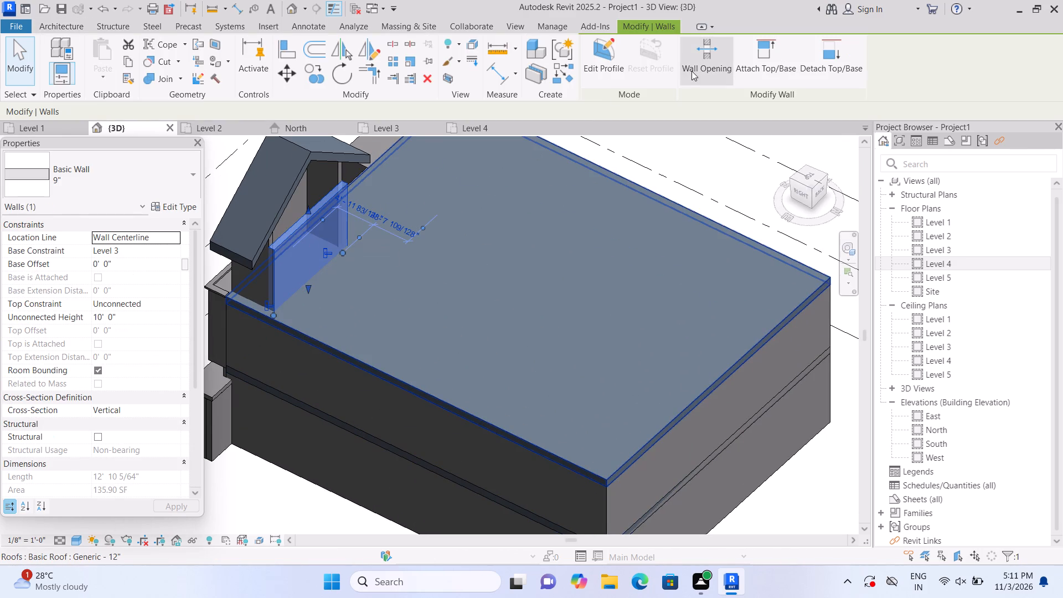
double_click(742, 60)
click(256, 168)
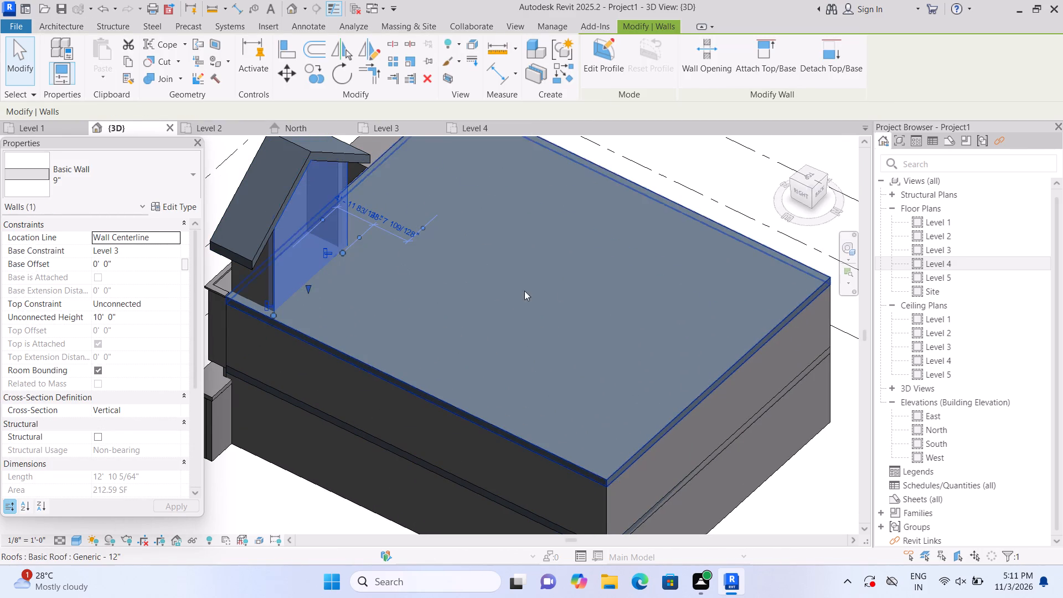
click(737, 168)
Return the 3D view to its home orientation and examine the gable-roofed enclosure above the front facade.
click(786, 143)
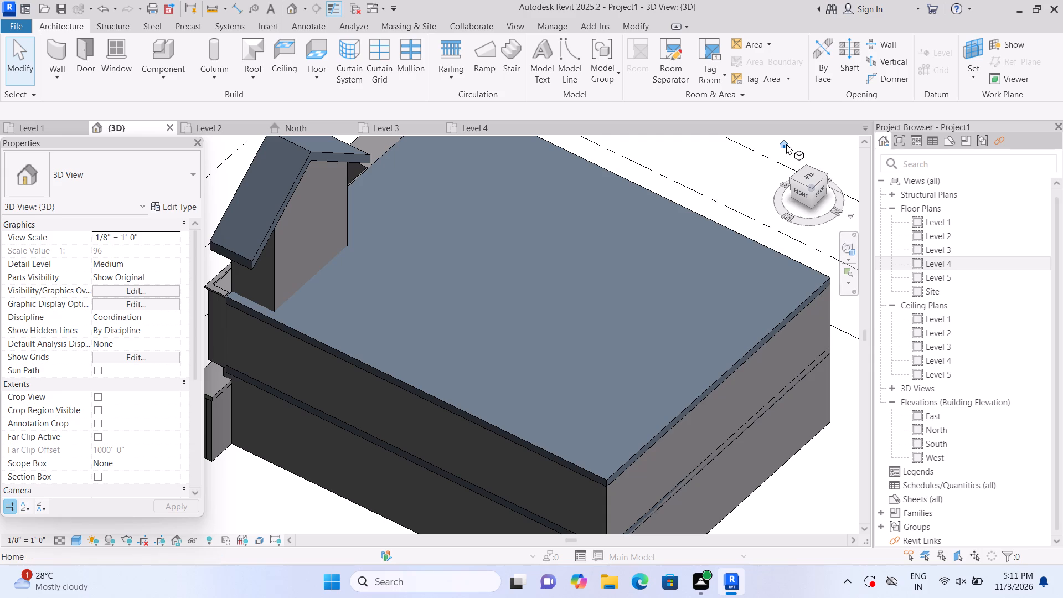
scroll(101, 277, up, 4)
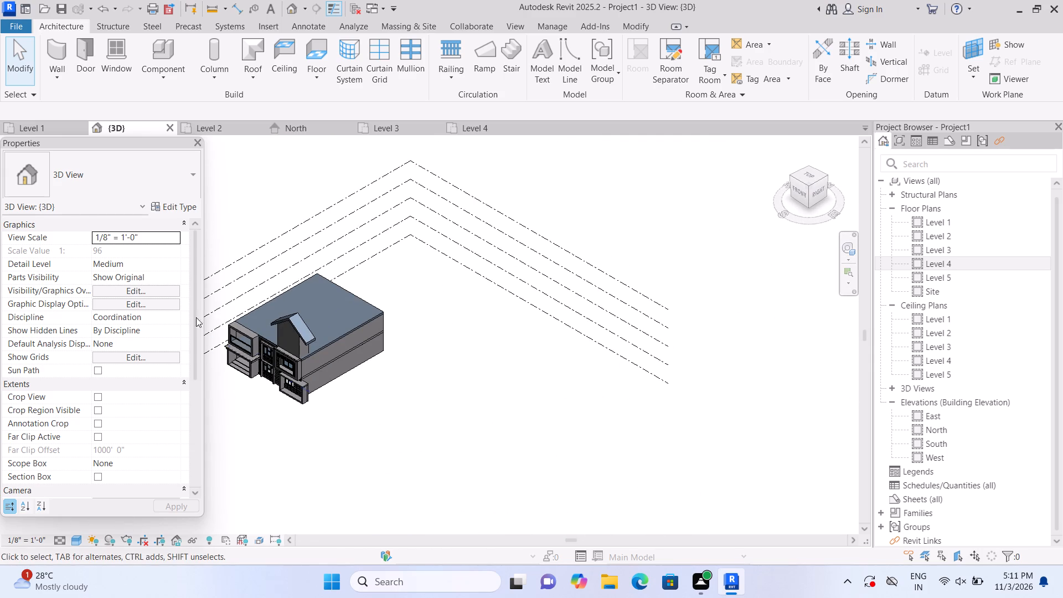
scroll(196, 317, up, 6)
middle_drag(270, 359, 385, 308)
scroll(409, 308, up, 4)
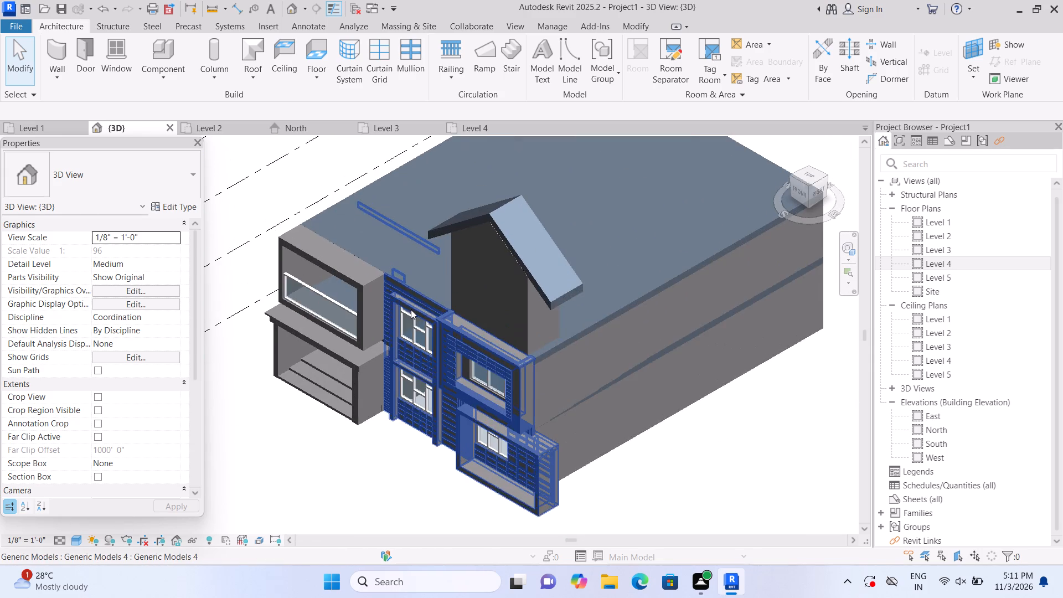
middle_drag(632, 437, 567, 454)
scroll(555, 383, up, 2)
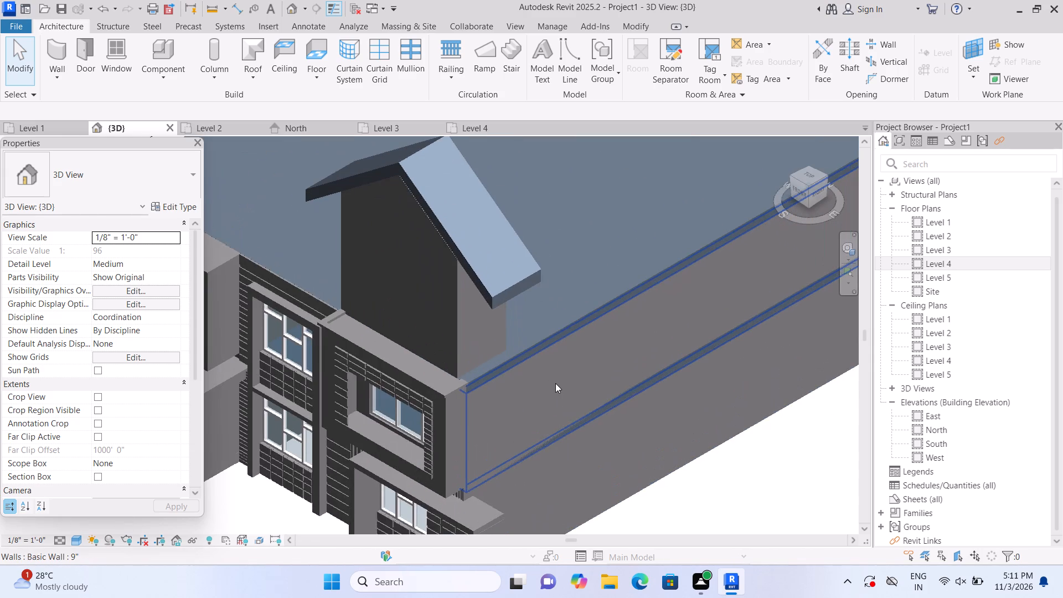
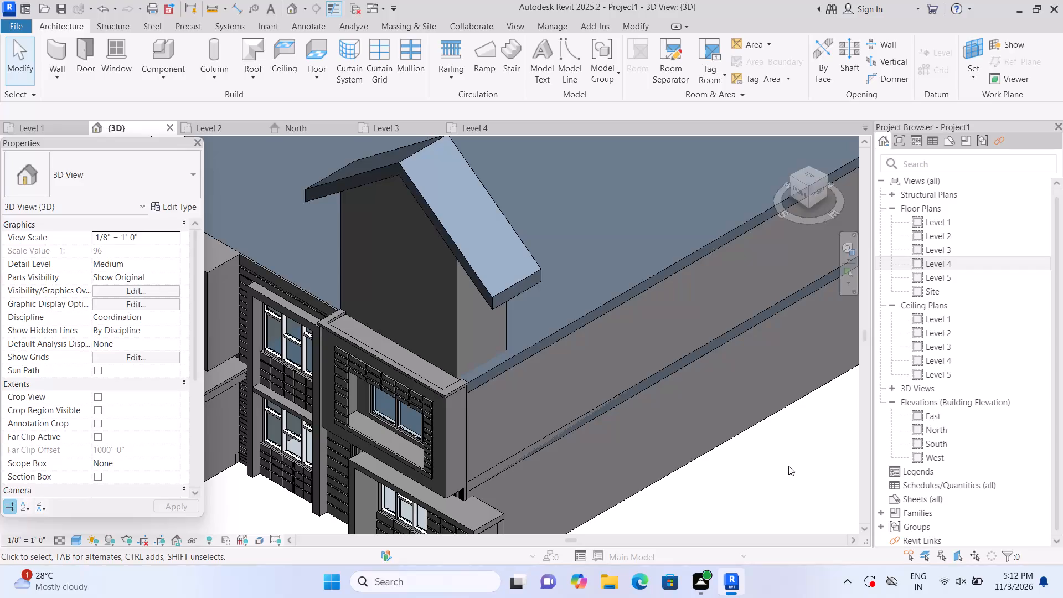
On Level 3, draw a 4'-0" long Curtain Wall 1 within the enclosure's front wall, starting 4'-6" from its left end.
scroll(777, 463, down, 1)
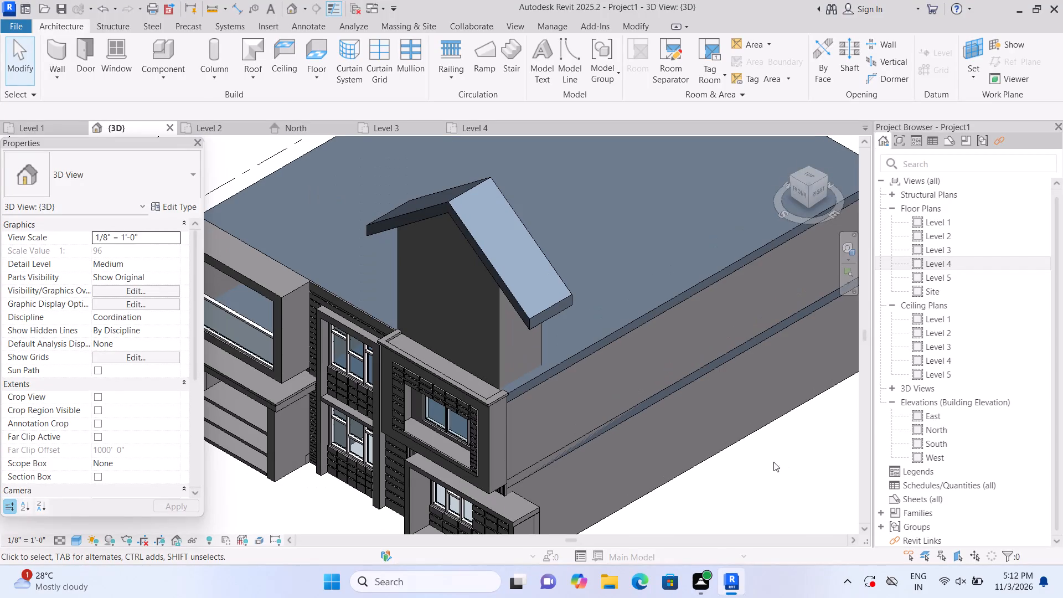
scroll(771, 429, down, 2)
scroll(772, 429, up, 2)
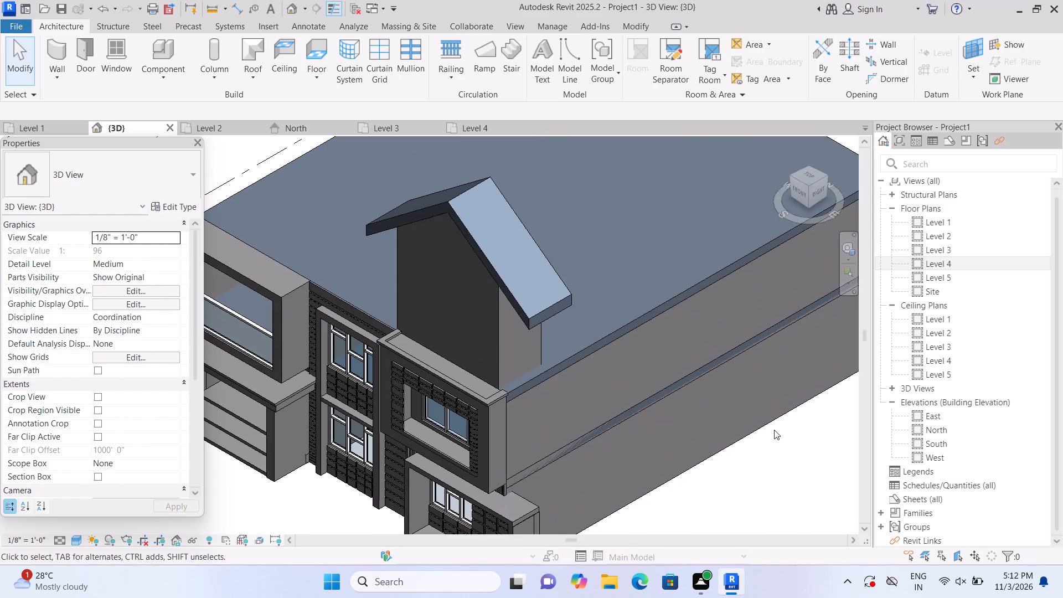
triple_click(916, 250)
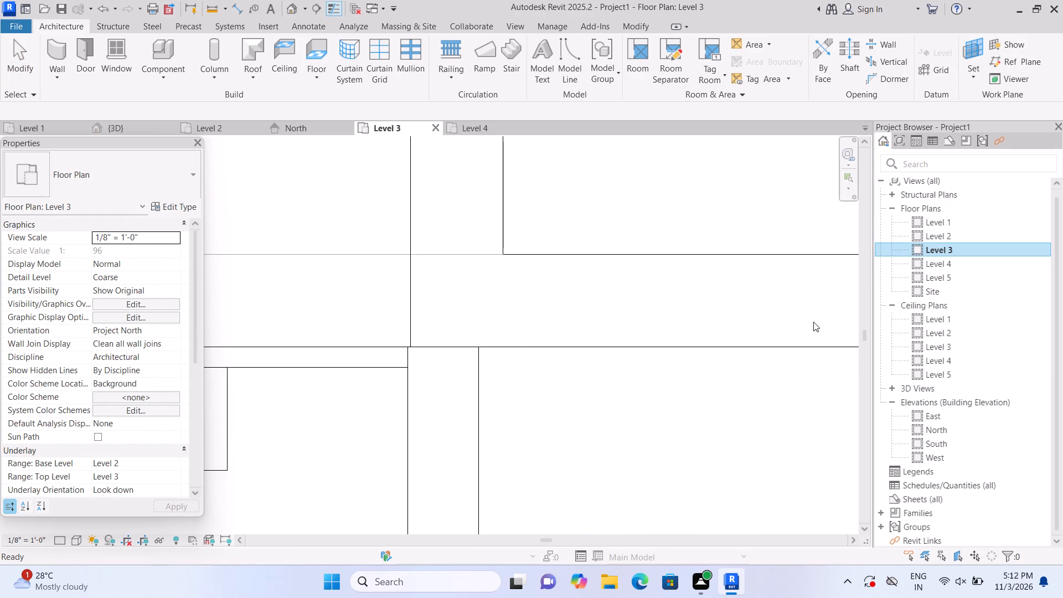
scroll(813, 322, down, 8)
middle_drag(801, 362, 536, 394)
scroll(654, 386, down, 8)
middle_drag(796, 365, 589, 380)
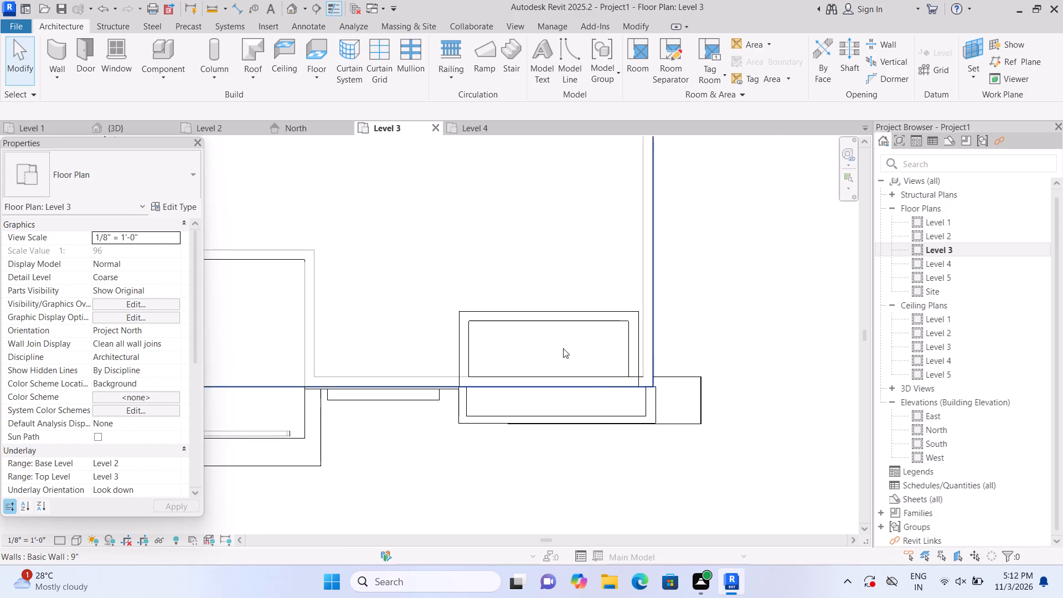
scroll(564, 341, up, 2)
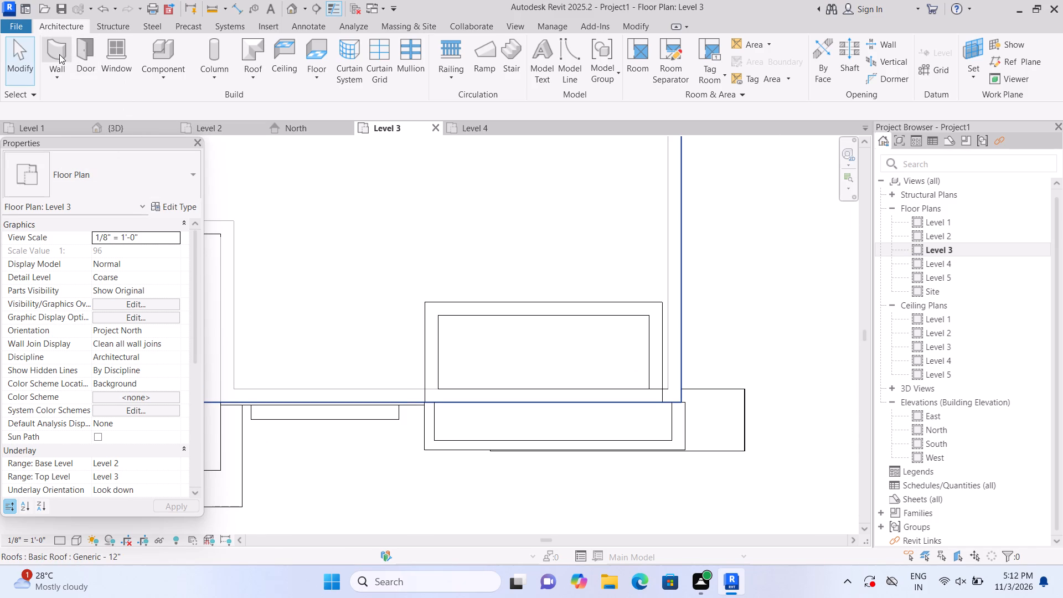
click(59, 54)
click(187, 173)
scroll(100, 293, down, 2)
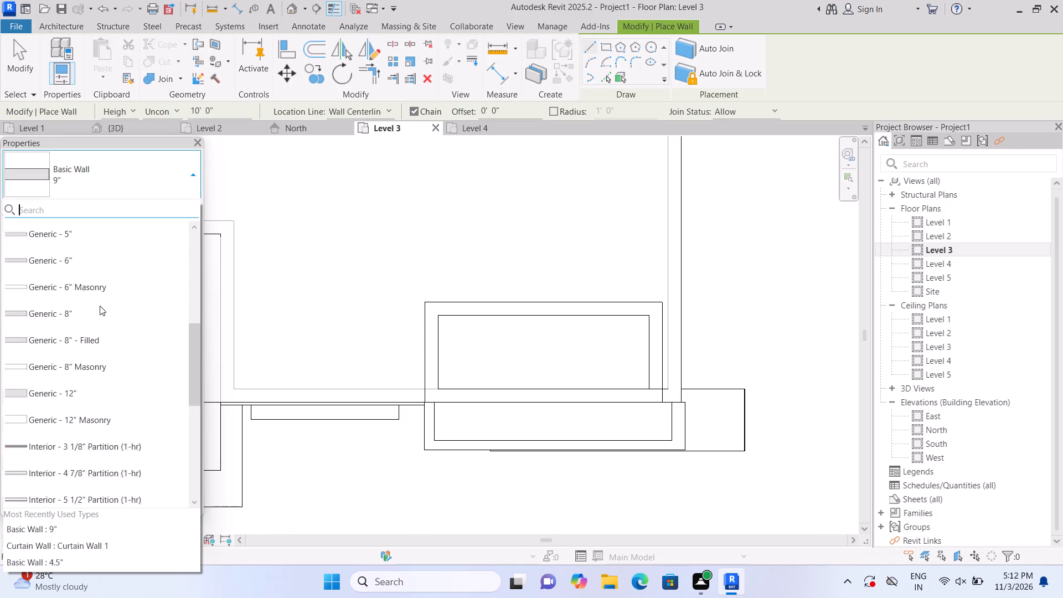
scroll(100, 306, down, 7)
click(91, 382)
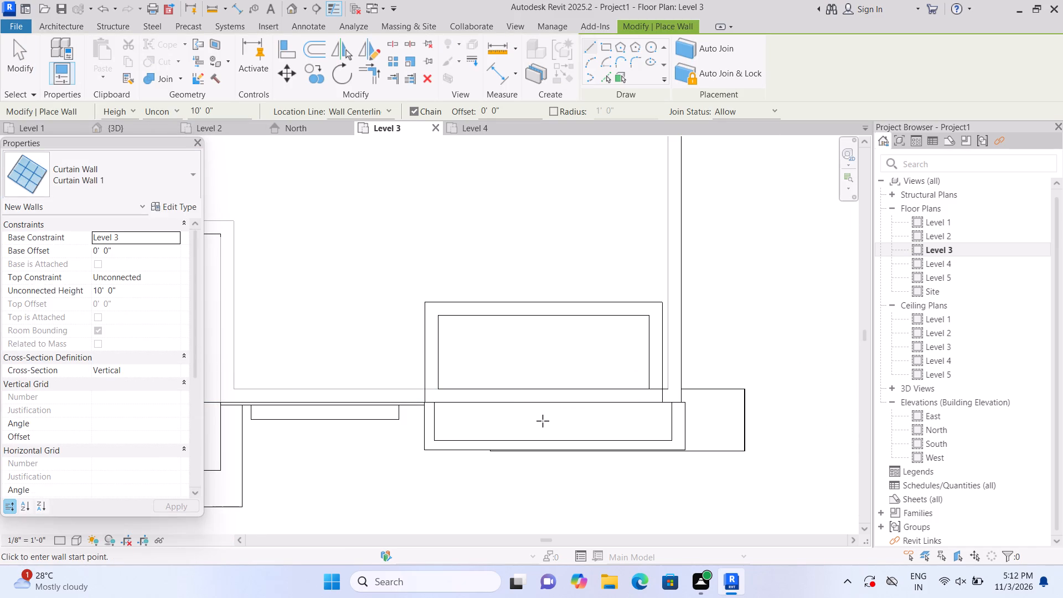
click(509, 395)
click(577, 395)
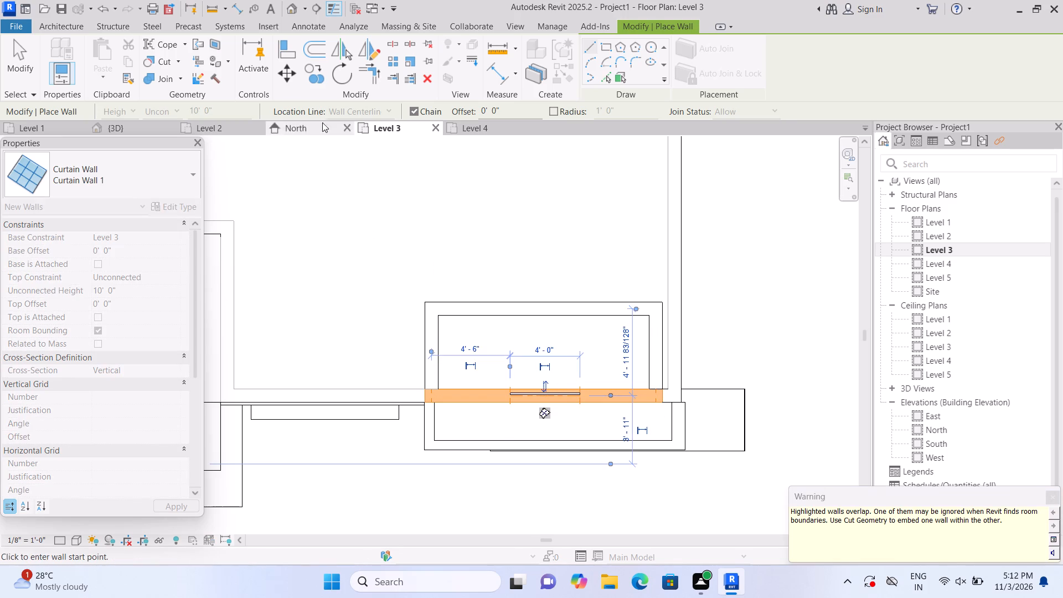
Cut the enclosure's front 9" wall with the new curtain wall using Cut Geometry.
click(183, 63)
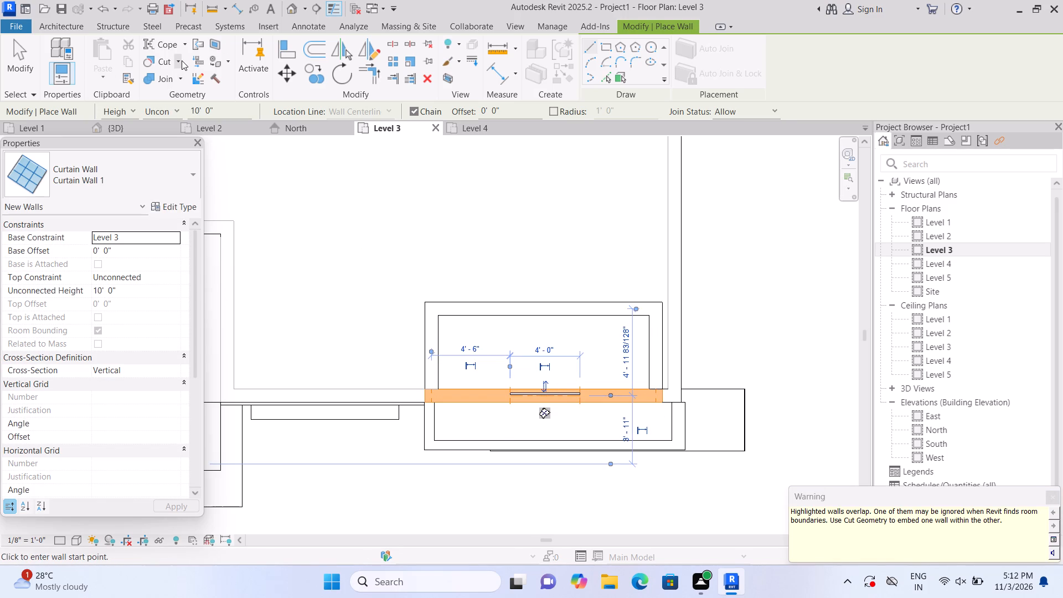
click(182, 60)
click(174, 58)
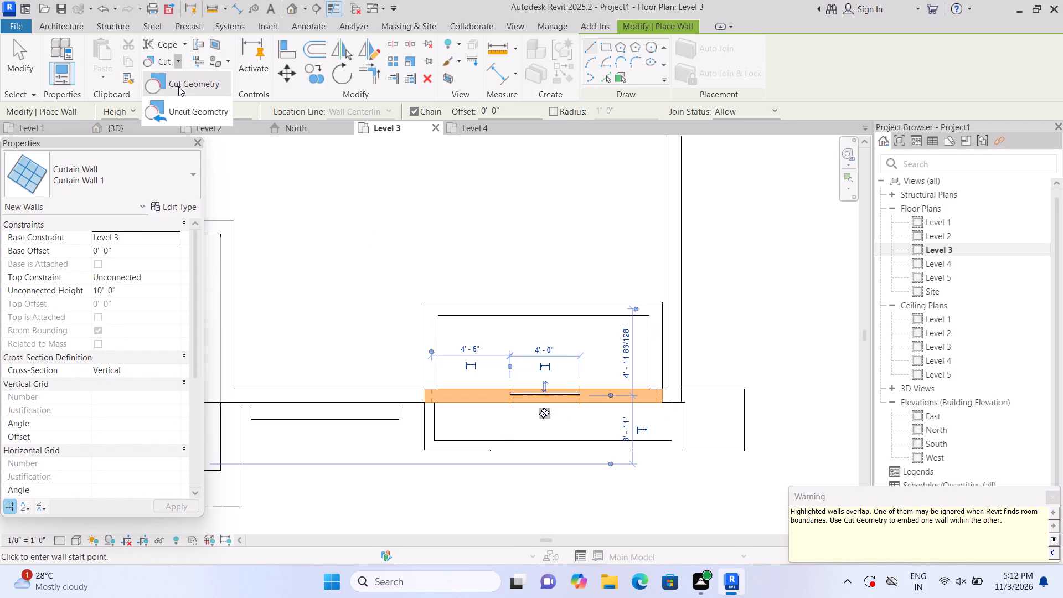
click(178, 86)
click(614, 394)
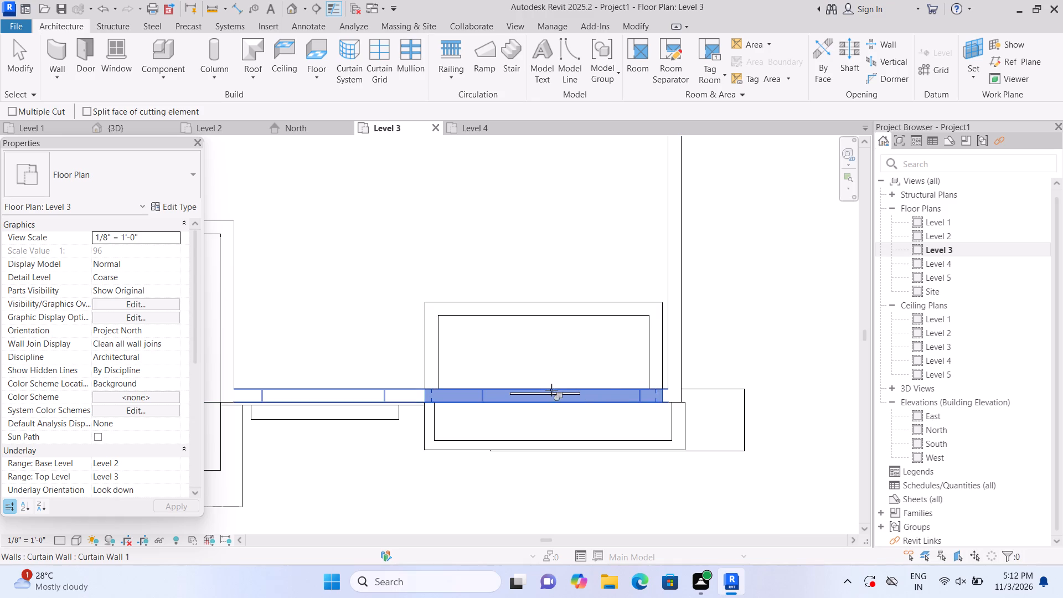
click(549, 390)
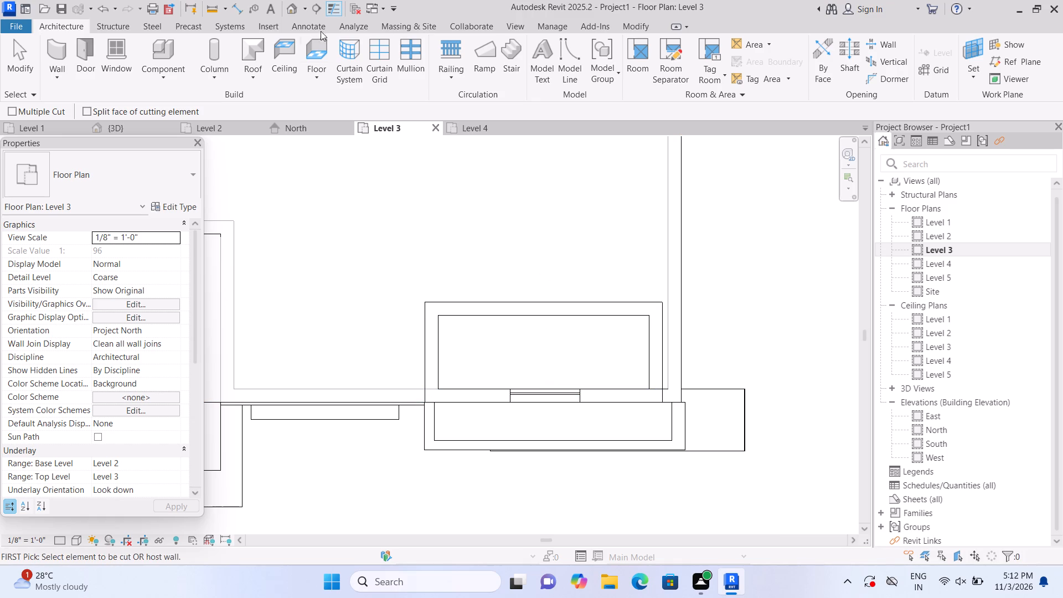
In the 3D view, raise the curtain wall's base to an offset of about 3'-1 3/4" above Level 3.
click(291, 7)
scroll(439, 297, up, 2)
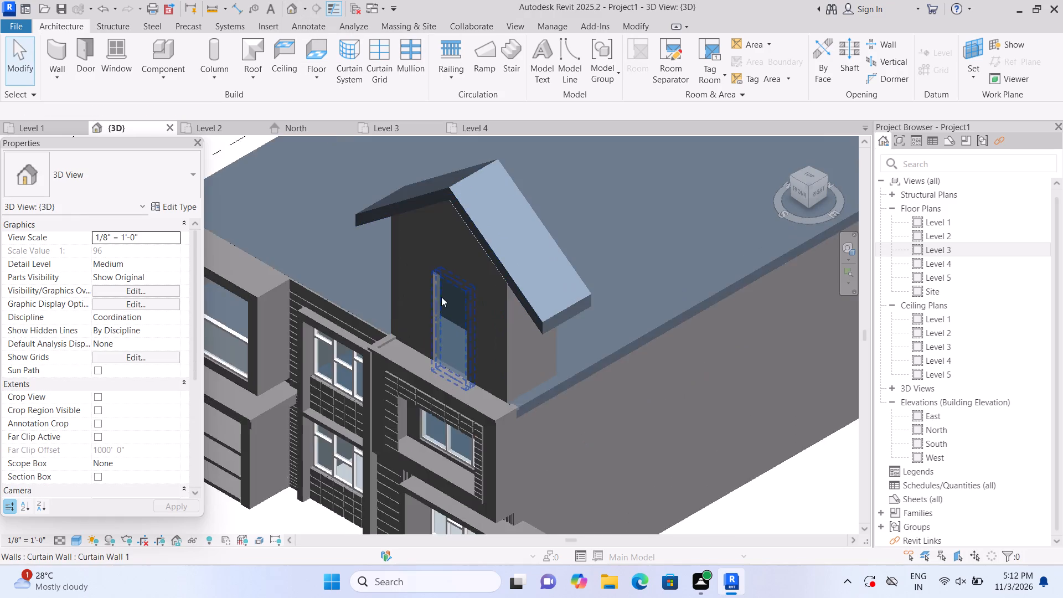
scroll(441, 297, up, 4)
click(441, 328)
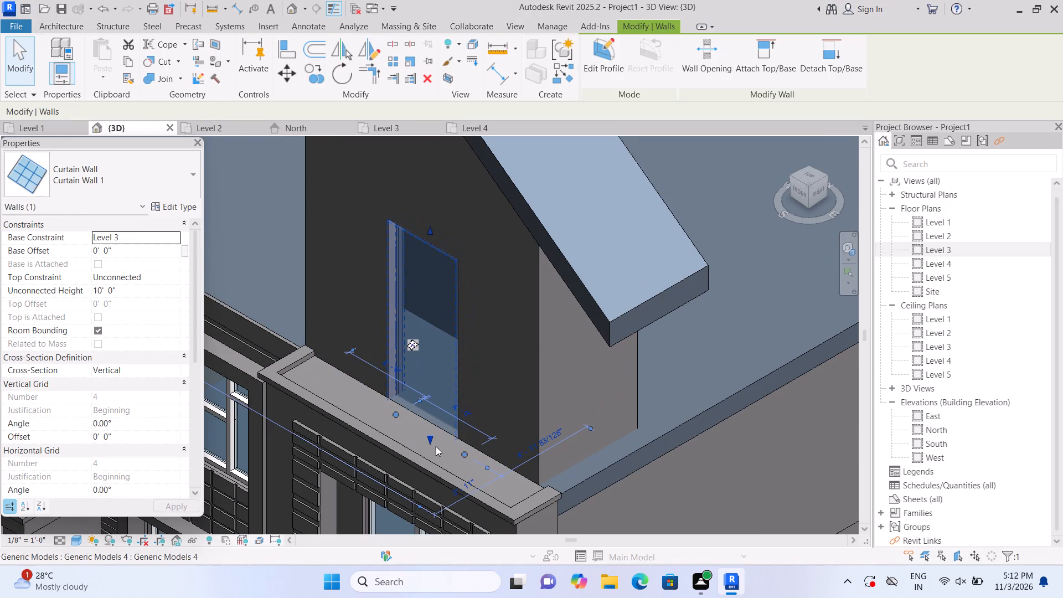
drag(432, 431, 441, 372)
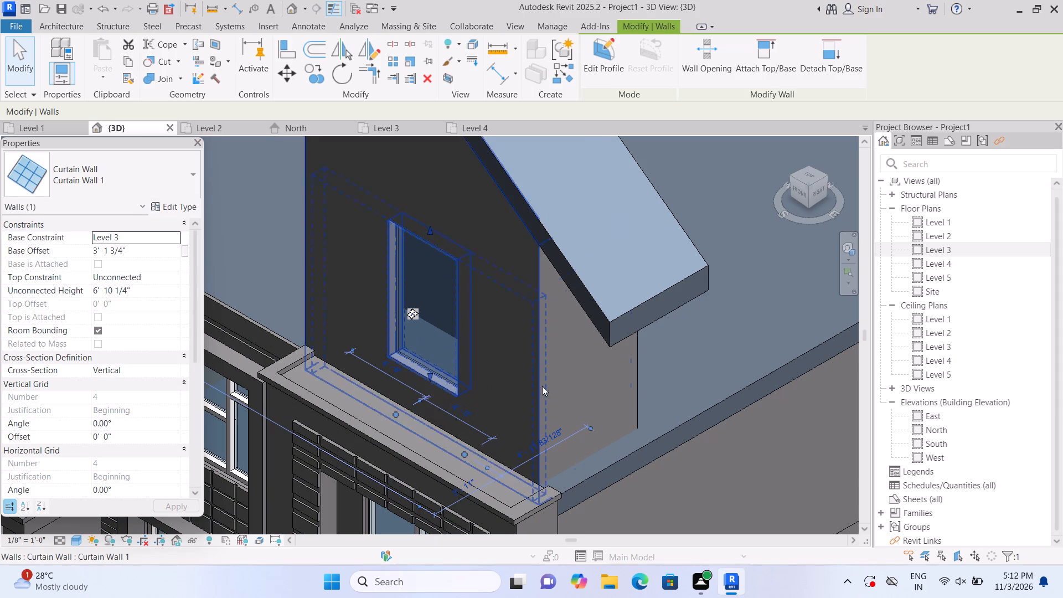
From the front, stretch the curtain wall's top up towards the gable, to an unconnected height of about 12'-3".
click(801, 192)
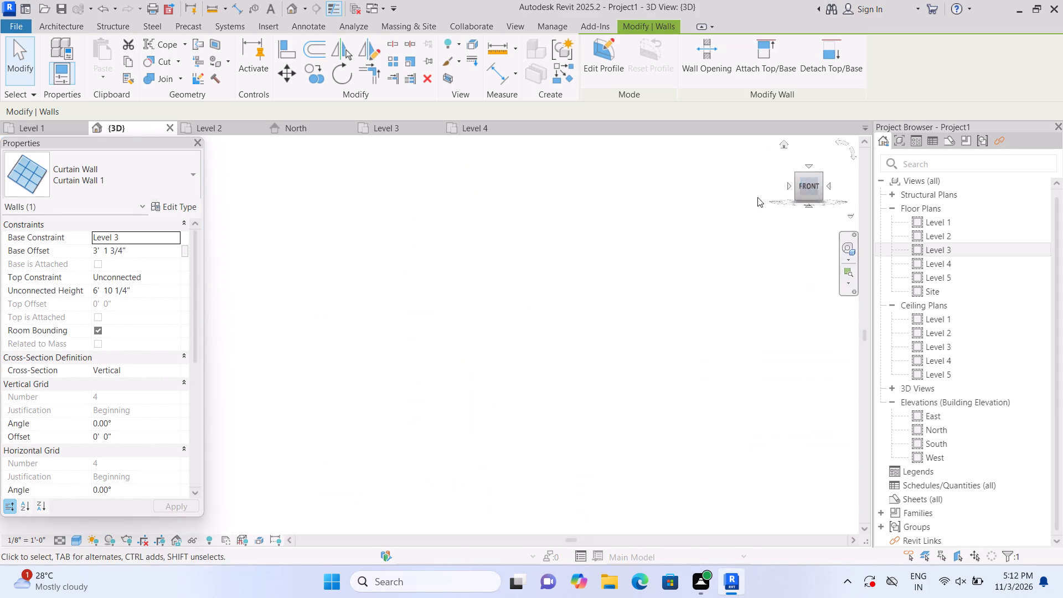
scroll(443, 307, down, 9)
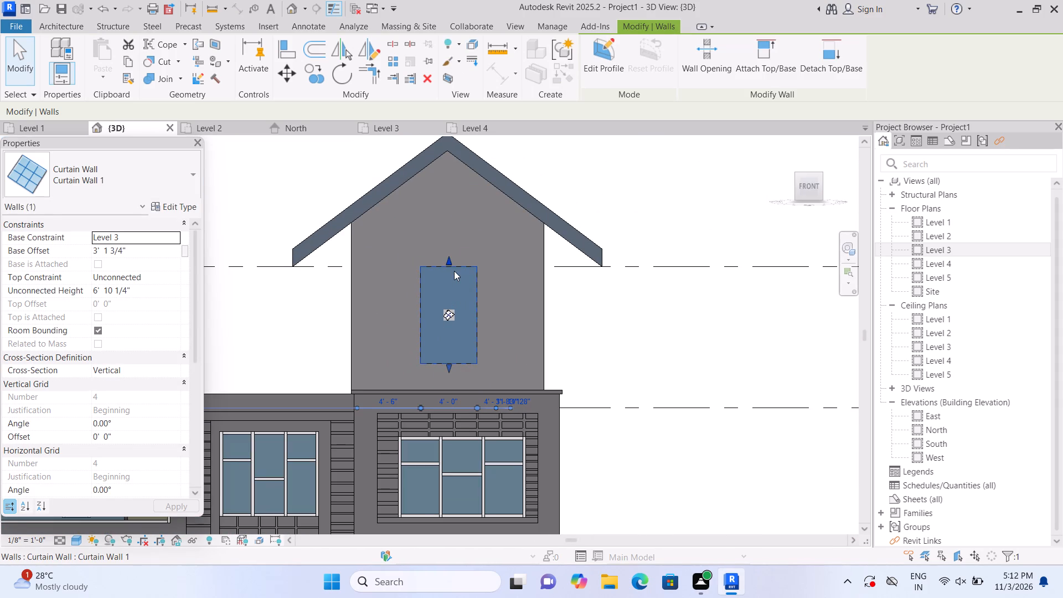
drag(448, 257, 450, 190)
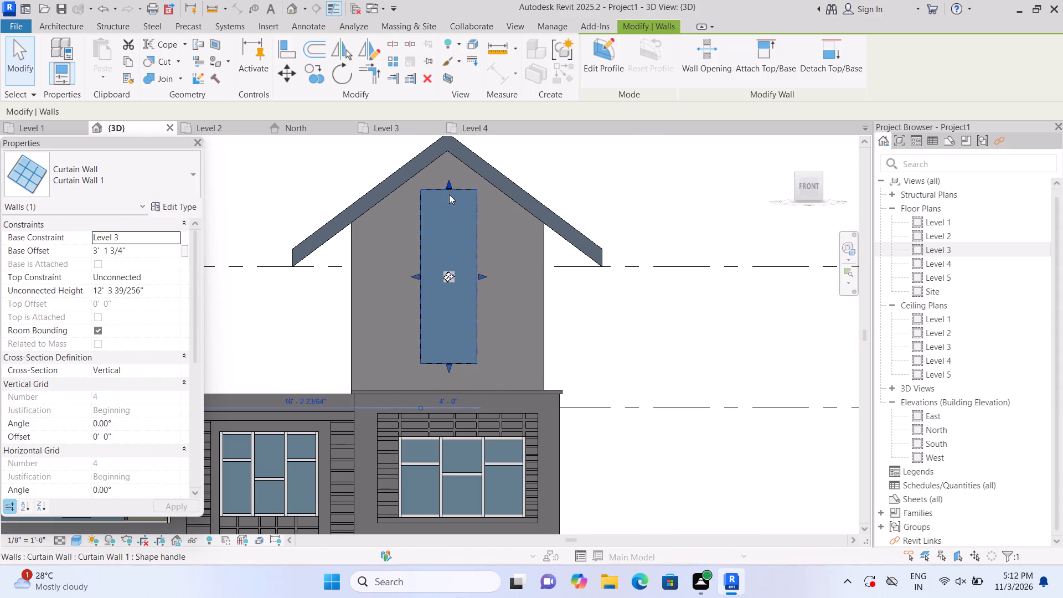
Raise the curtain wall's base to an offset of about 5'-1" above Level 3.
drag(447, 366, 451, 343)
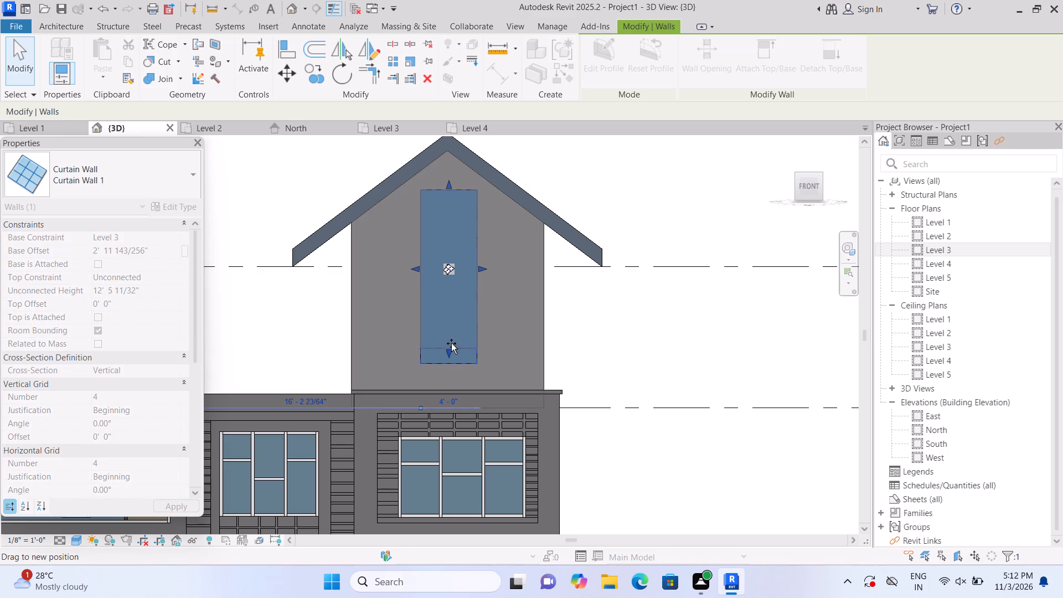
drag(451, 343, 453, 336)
Lower the curtain wall's base to just above the parapet at the foot of the enclosure's front wall.
middle_drag(571, 326, 629, 351)
scroll(540, 327, up, 2)
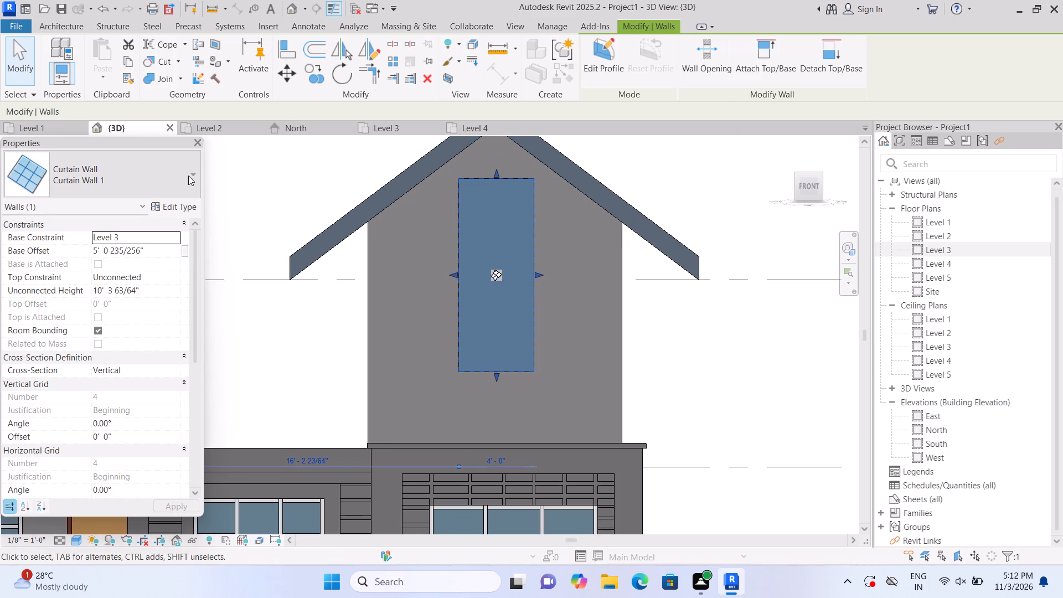
scroll(300, 188, down, 2)
middle_drag(336, 176, 388, 200)
scroll(431, 262, up, 1)
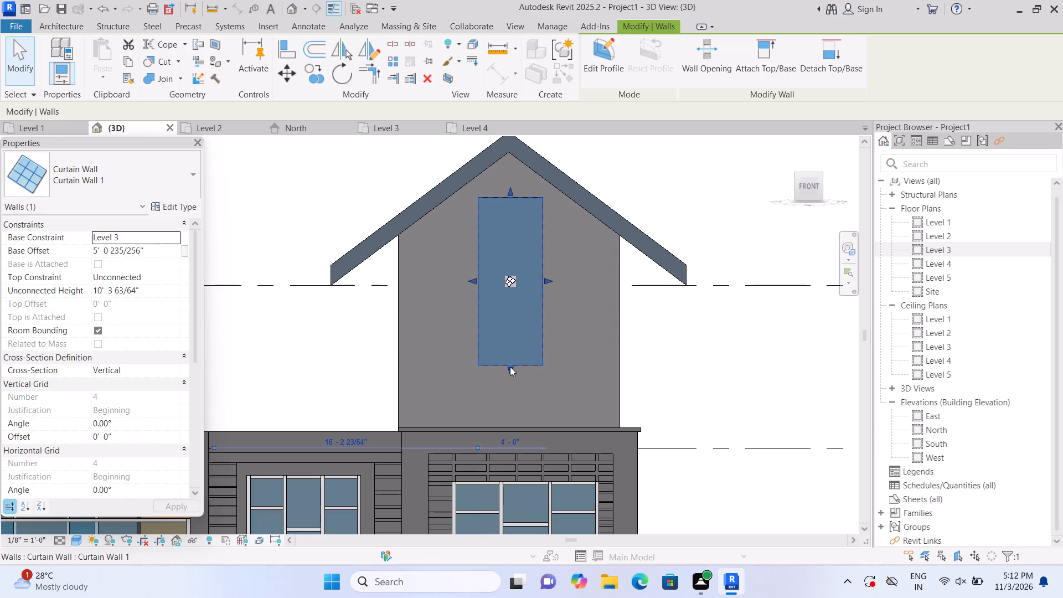
drag(510, 367, 510, 410)
click(510, 410)
click(665, 390)
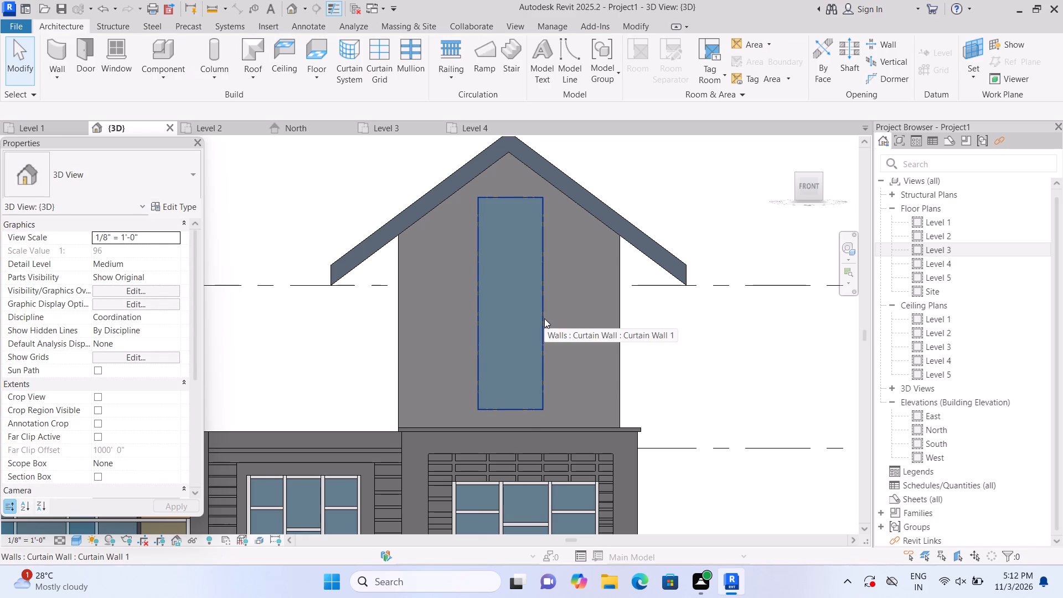
Return the 3D view to its home orientation and examine the tall curtain wall opening in the gable front.
scroll(725, 388, down, 2)
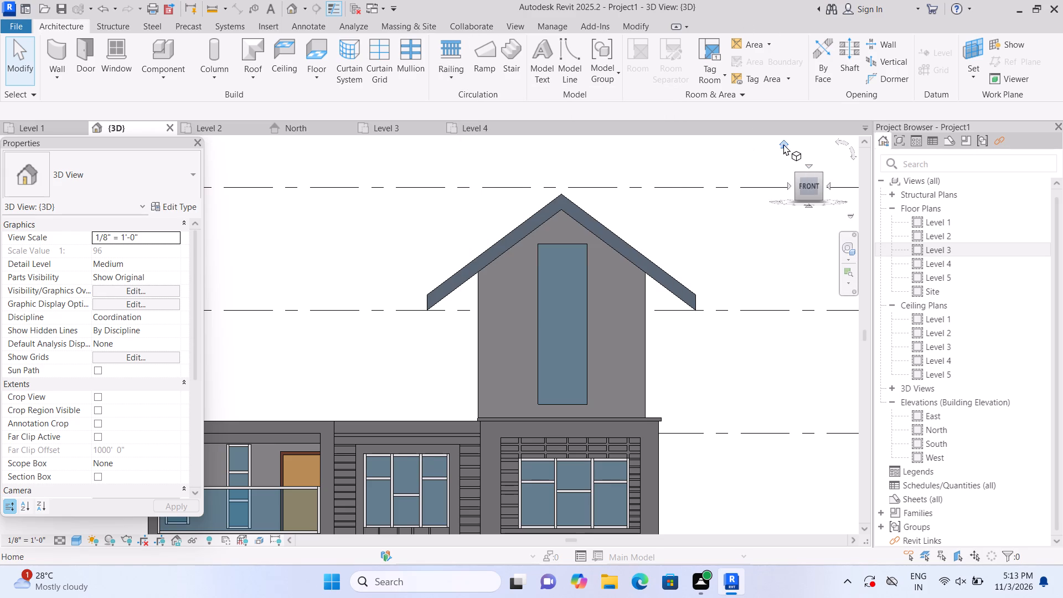
click(783, 144)
scroll(265, 357, up, 5)
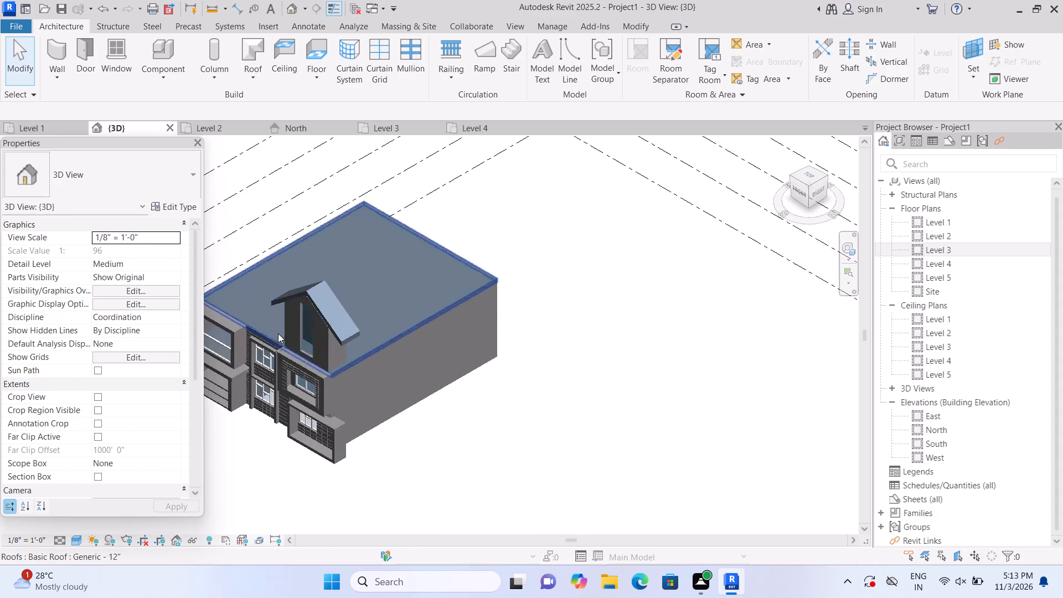
scroll(278, 333, up, 7)
middle_drag(307, 373, 373, 418)
scroll(372, 411, up, 2)
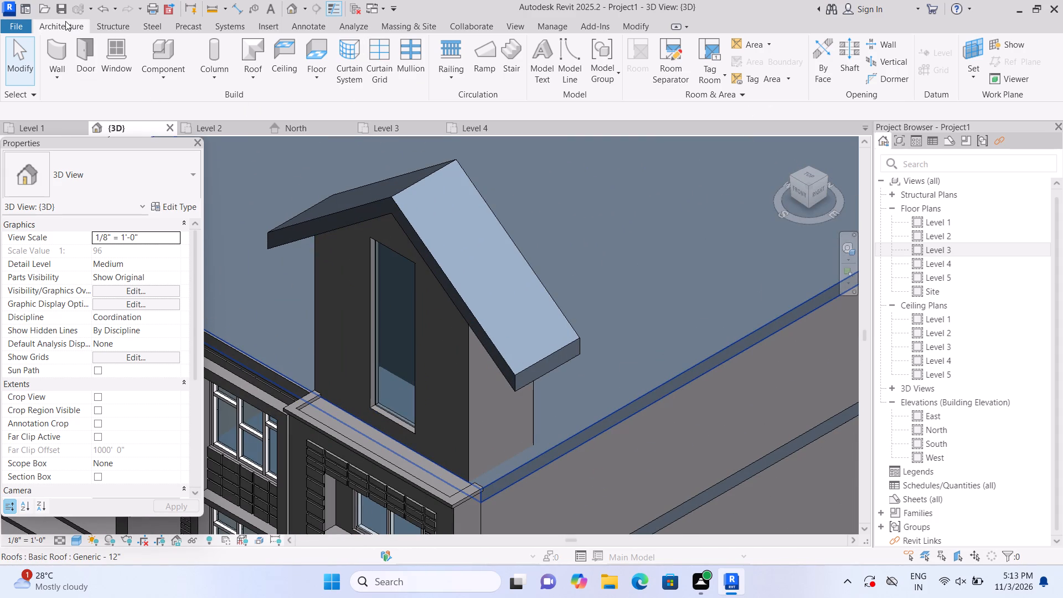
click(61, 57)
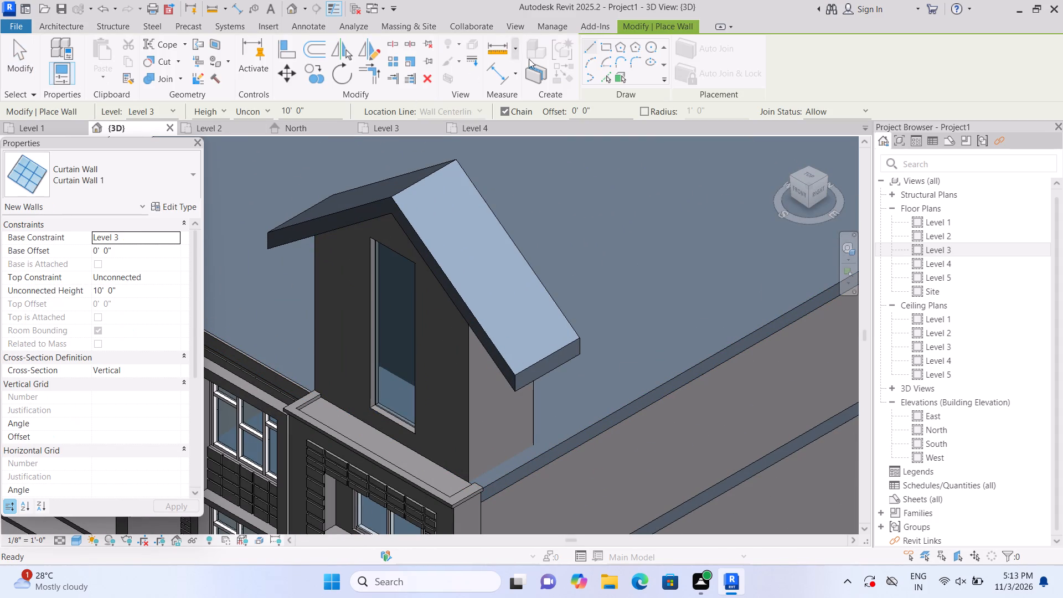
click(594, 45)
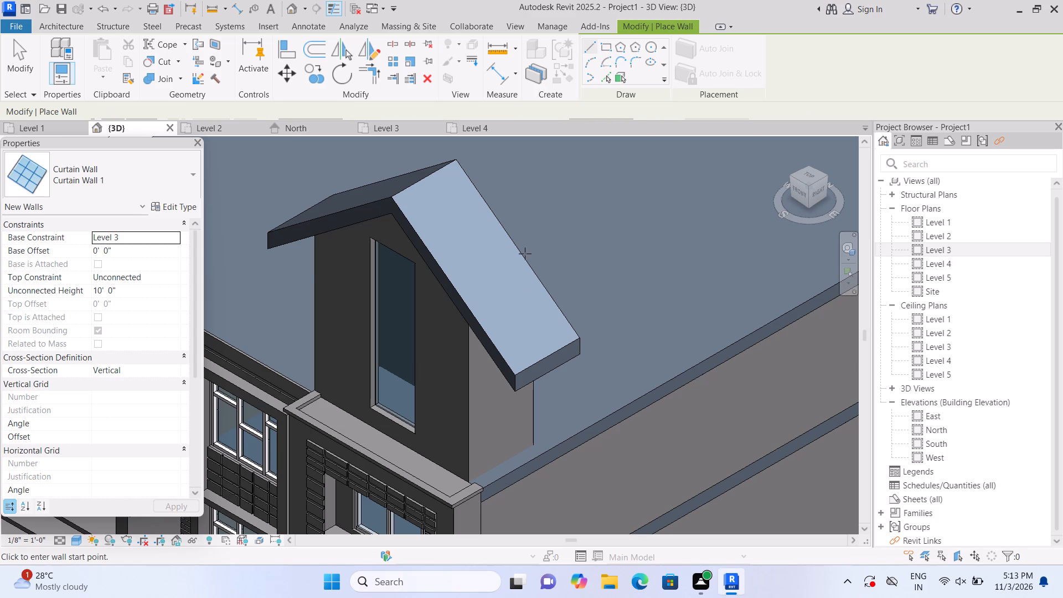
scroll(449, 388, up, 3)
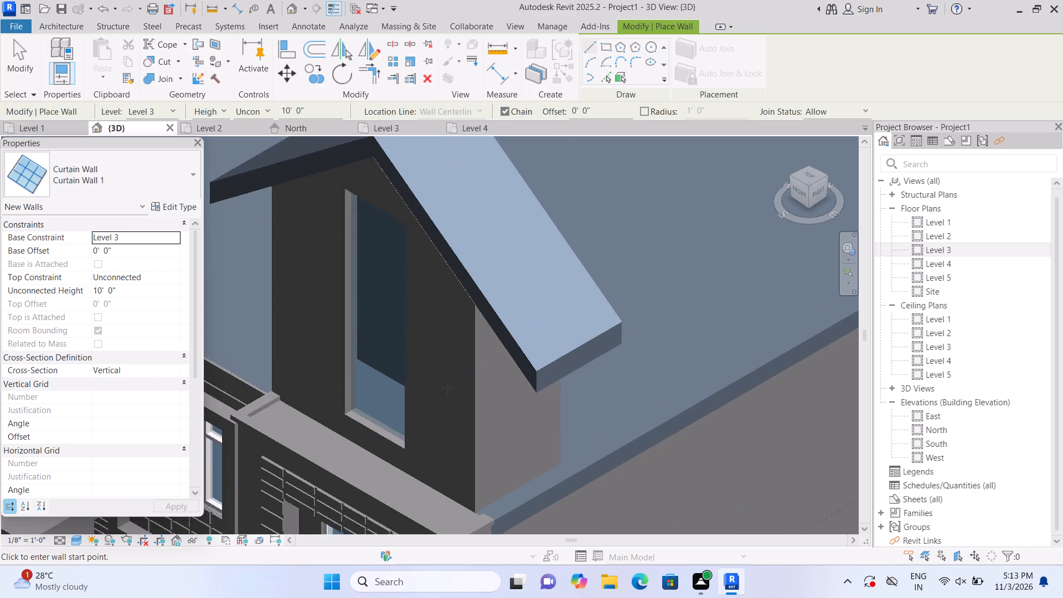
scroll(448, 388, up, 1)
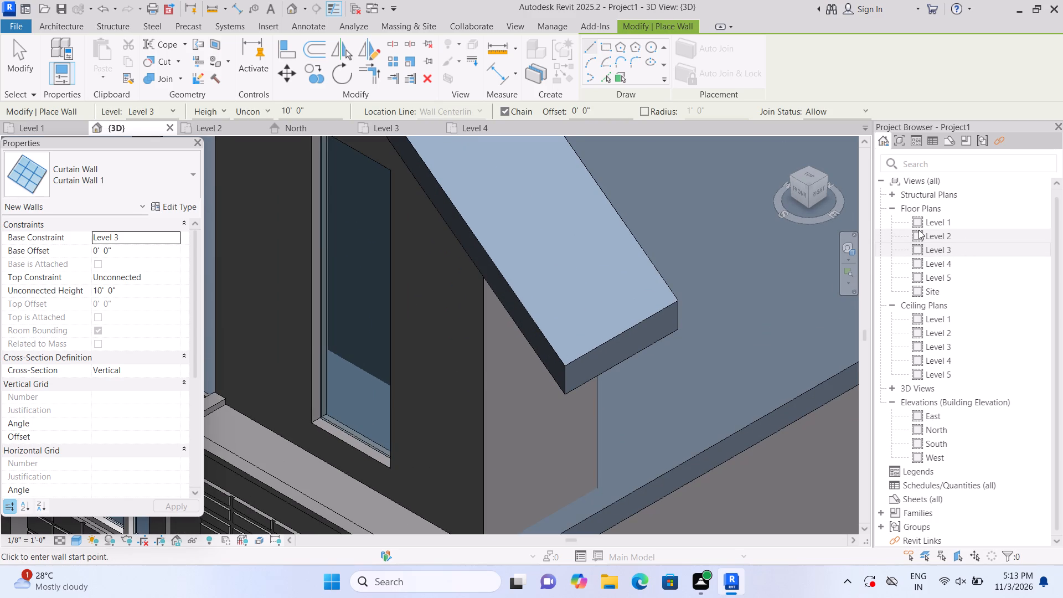
On Level 3, draw a closed triangle of Curtain Wall 1 beside the window opening, with sides about 1'-1" and a base about 1'-9".
double_click(920, 249)
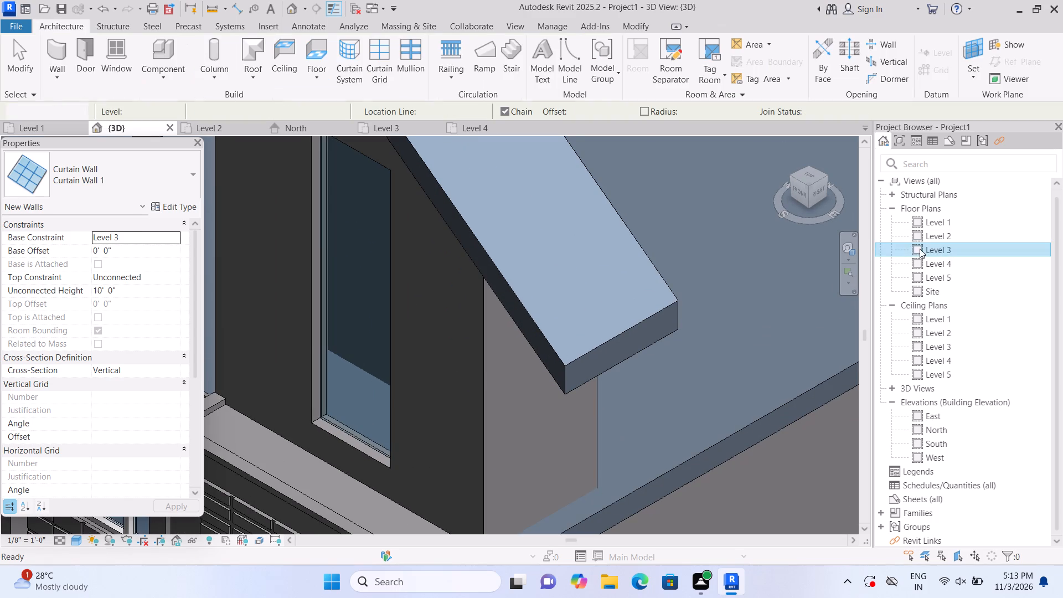
scroll(657, 374, up, 8)
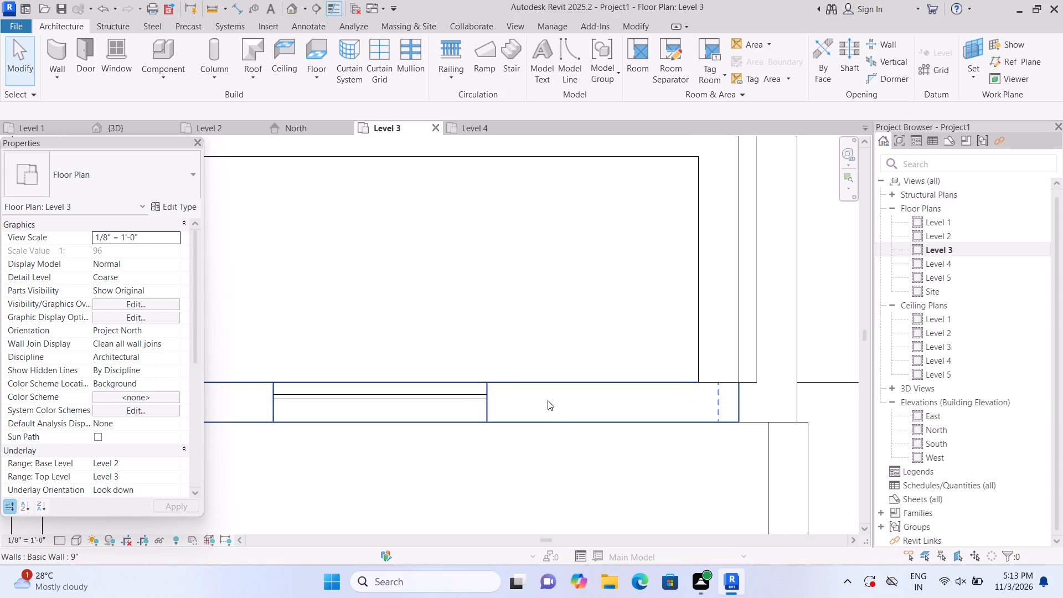
click(53, 45)
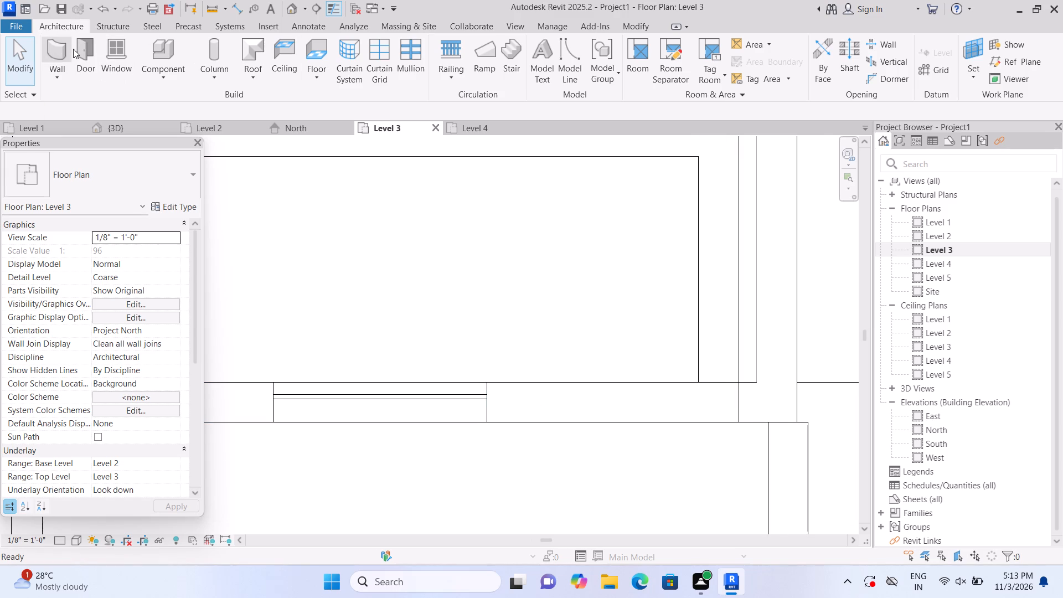
click(592, 39)
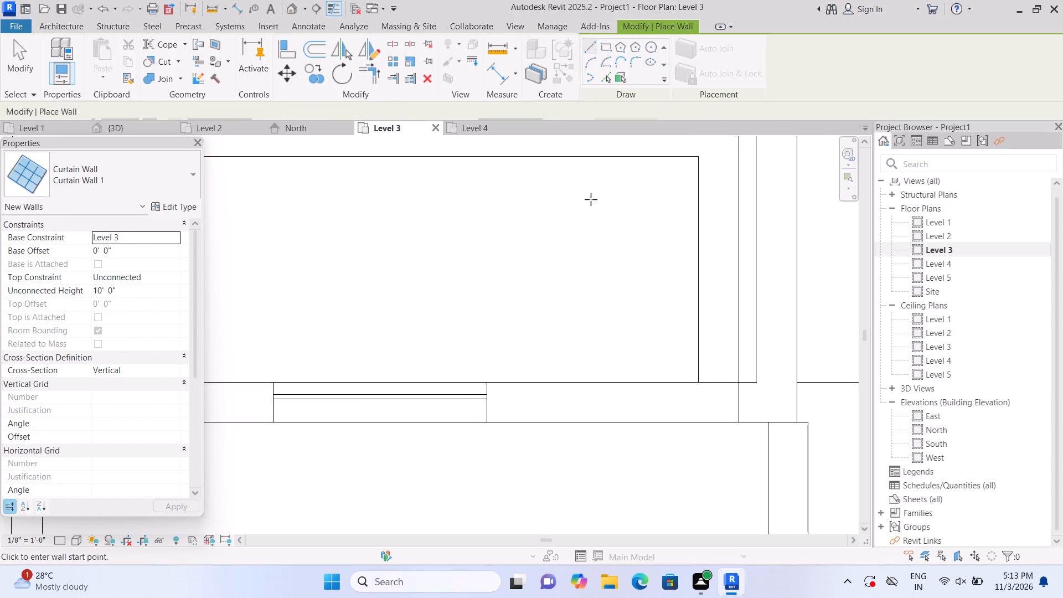
click(535, 420)
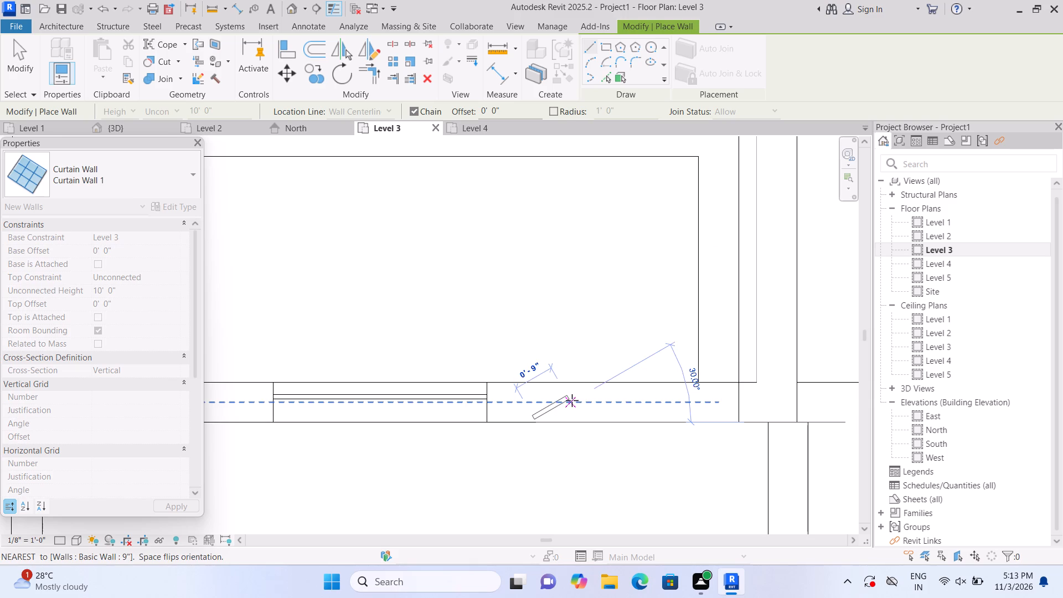
click(583, 390)
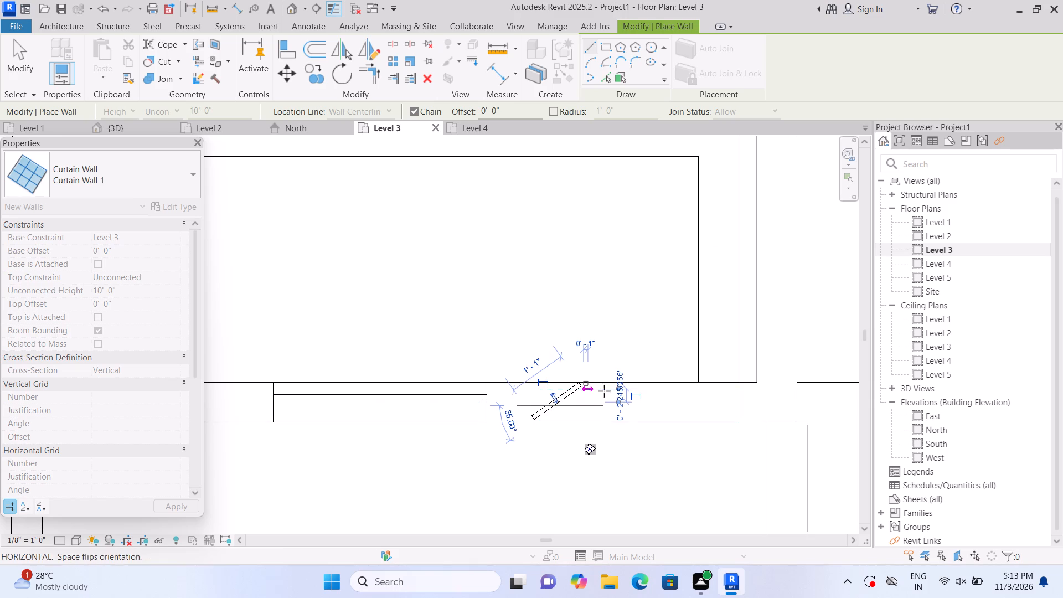
click(638, 428)
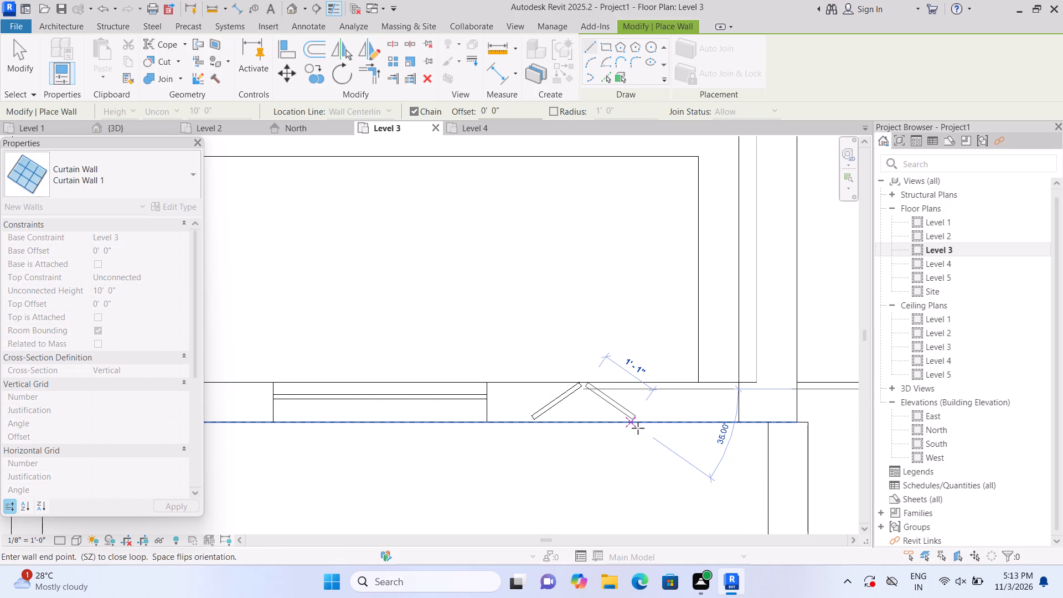
click(541, 416)
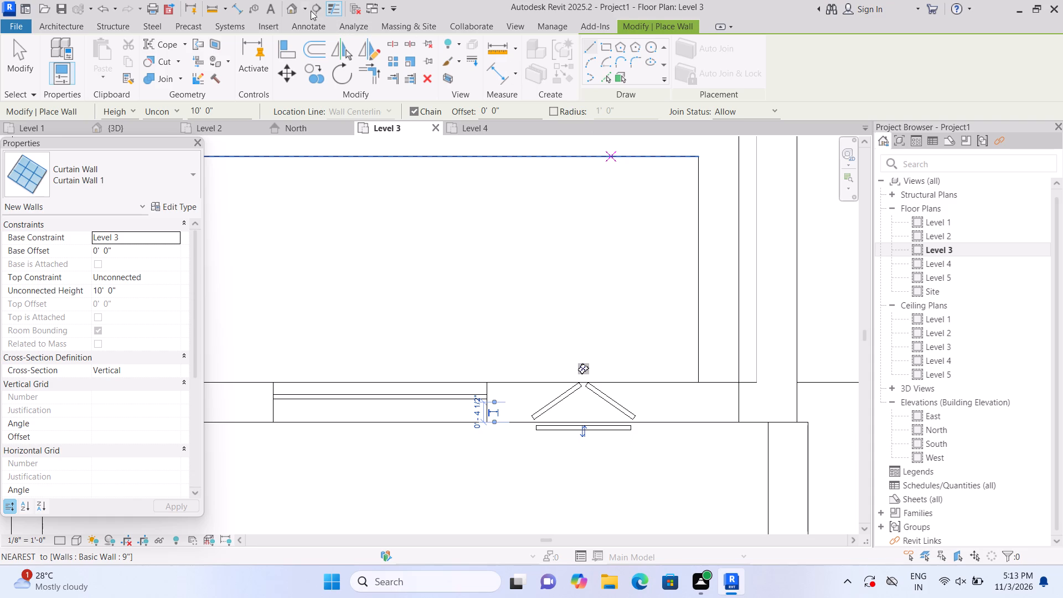
click(291, 3)
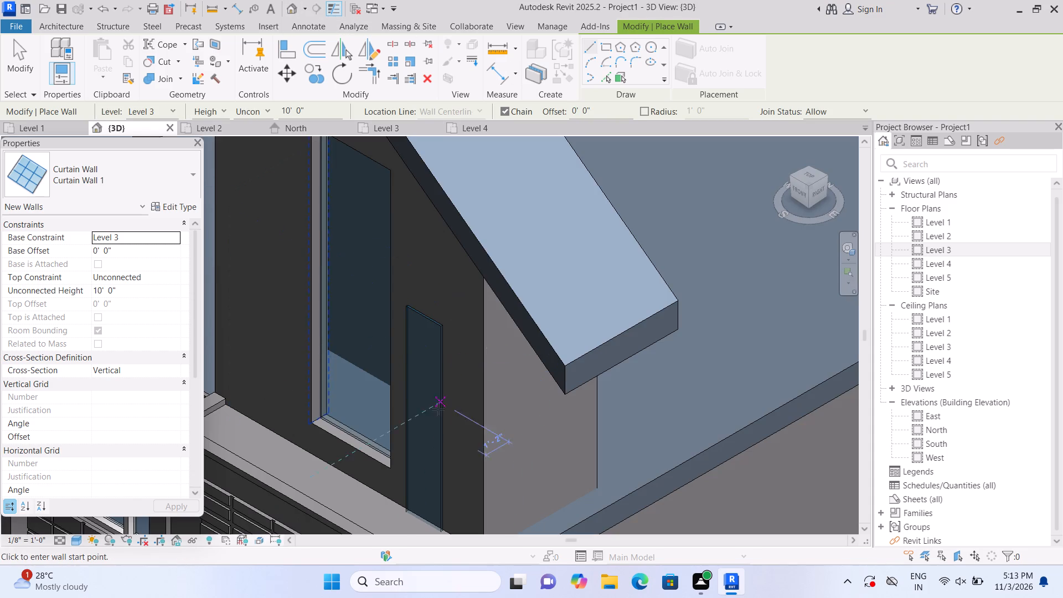
key(Escape)
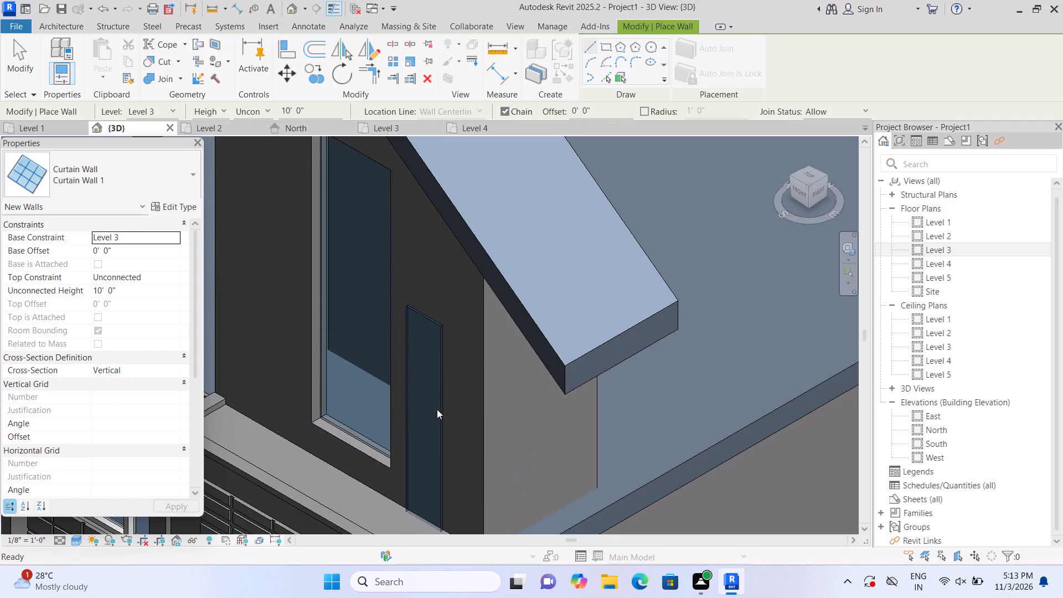
Open the profile of the triangle's front curtain wall for editing in the 3D view.
double_click(428, 400)
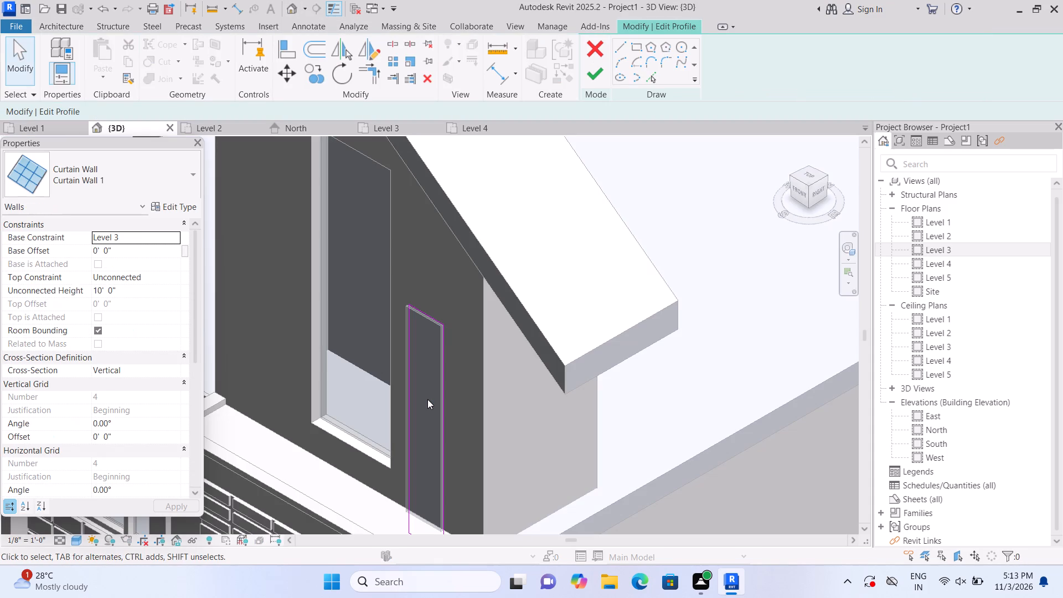
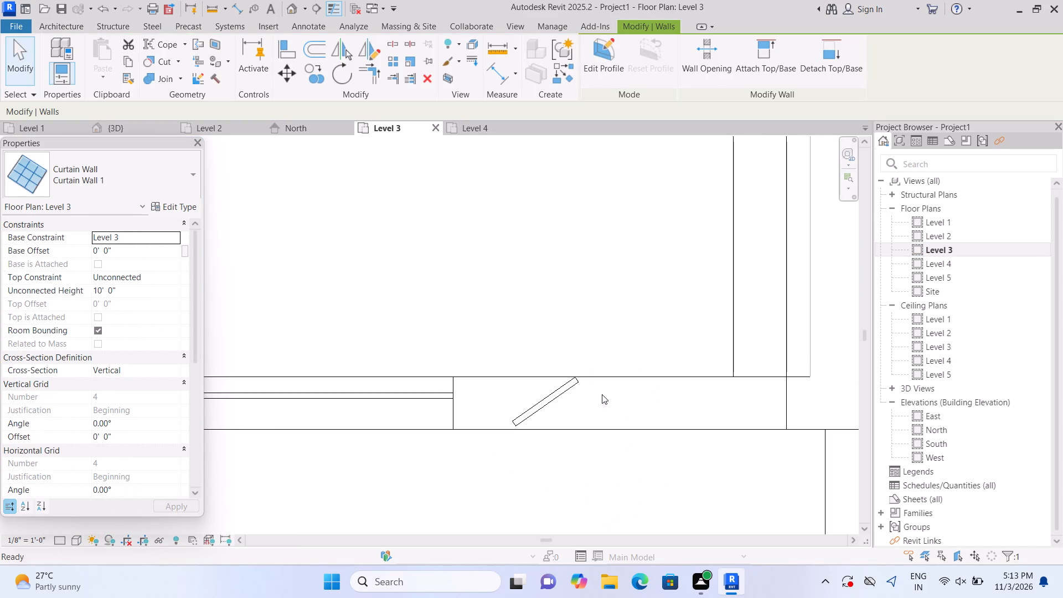
Delete the remaining diagonal curtain wall beside the tall window opening on Level 3.
click(554, 388)
key(Delete)
scroll(566, 399, down, 9)
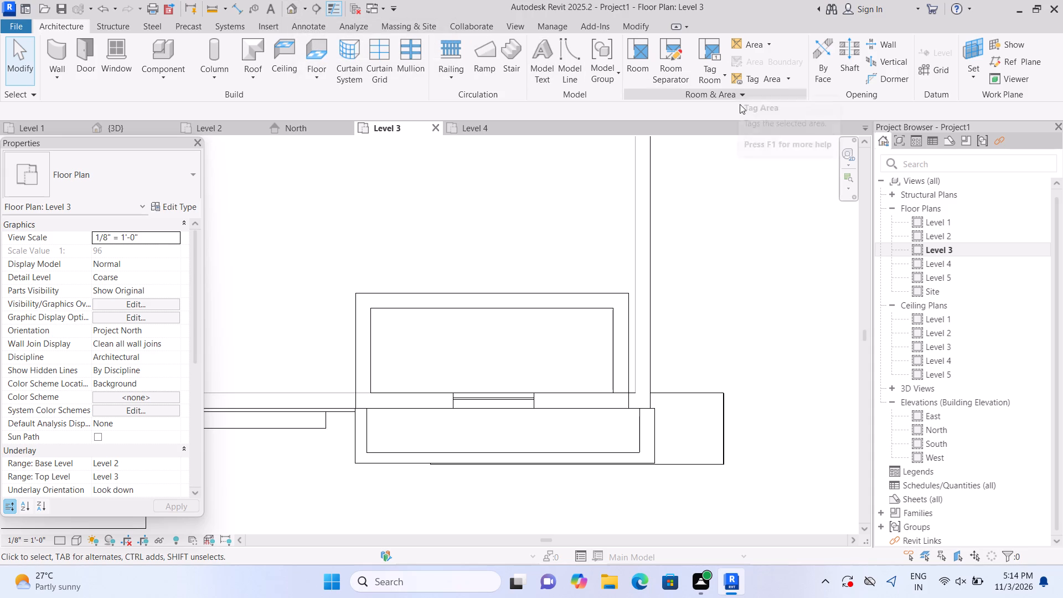
In the 3D front view, place 2.5" x 5" rectangular mullions along the edges of the tall curtain wall in the gable.
click(293, 7)
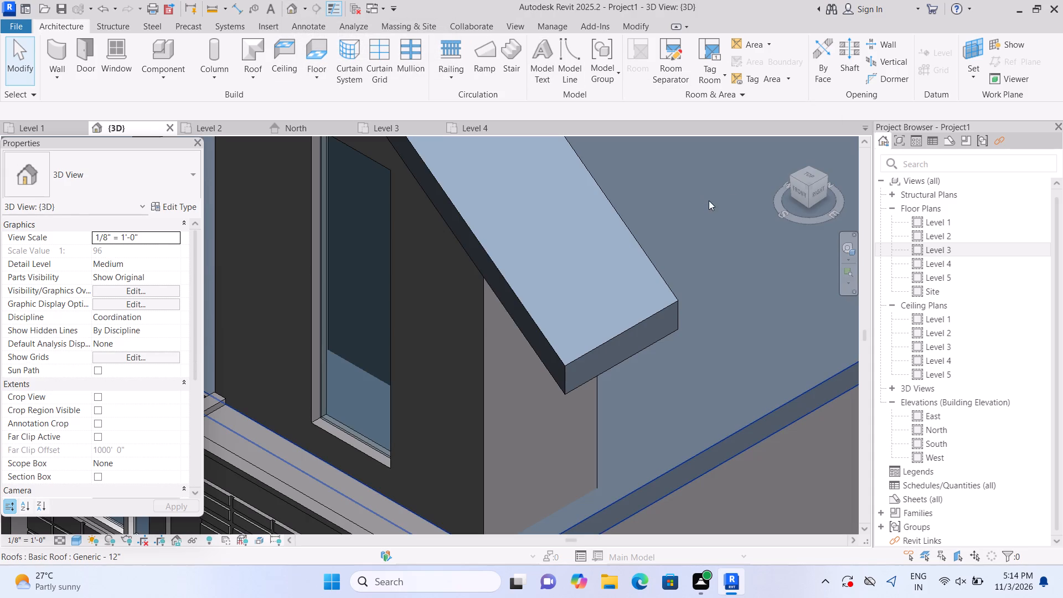
click(799, 193)
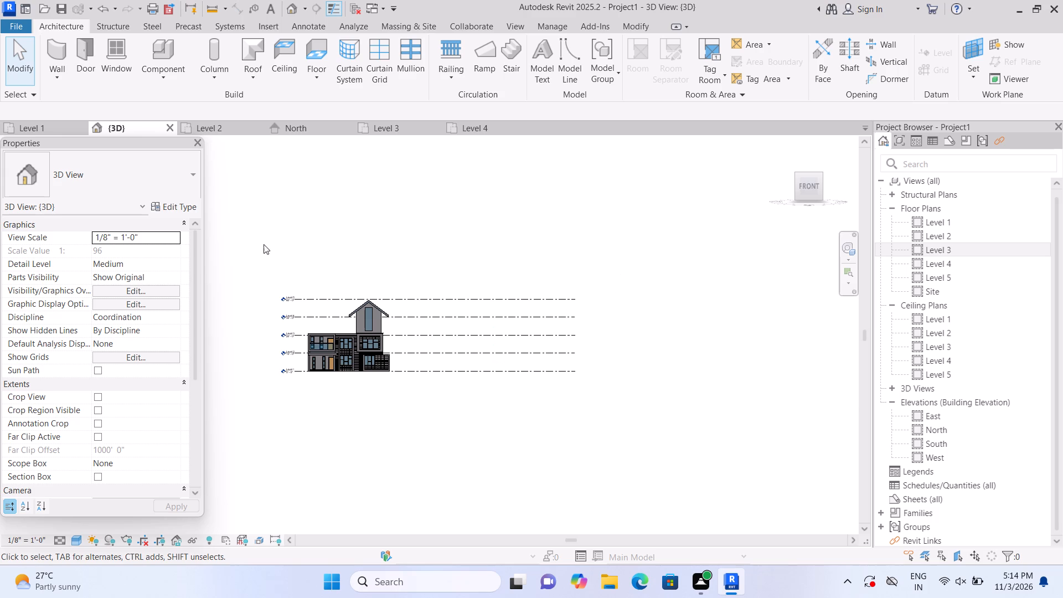
middle_drag(285, 424, 338, 435)
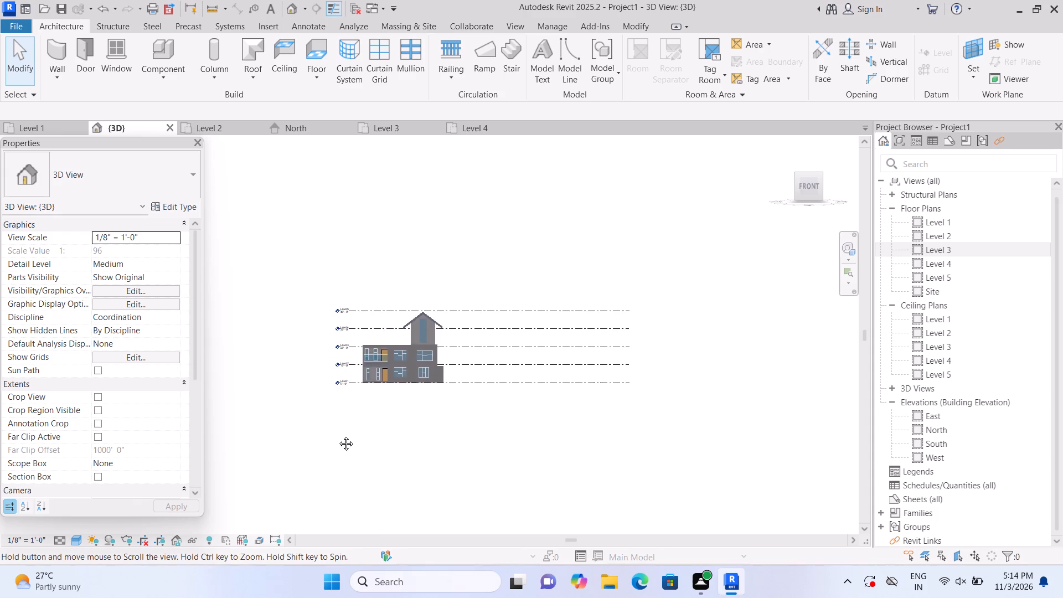
middle_drag(338, 435, 337, 435)
scroll(379, 379, up, 9)
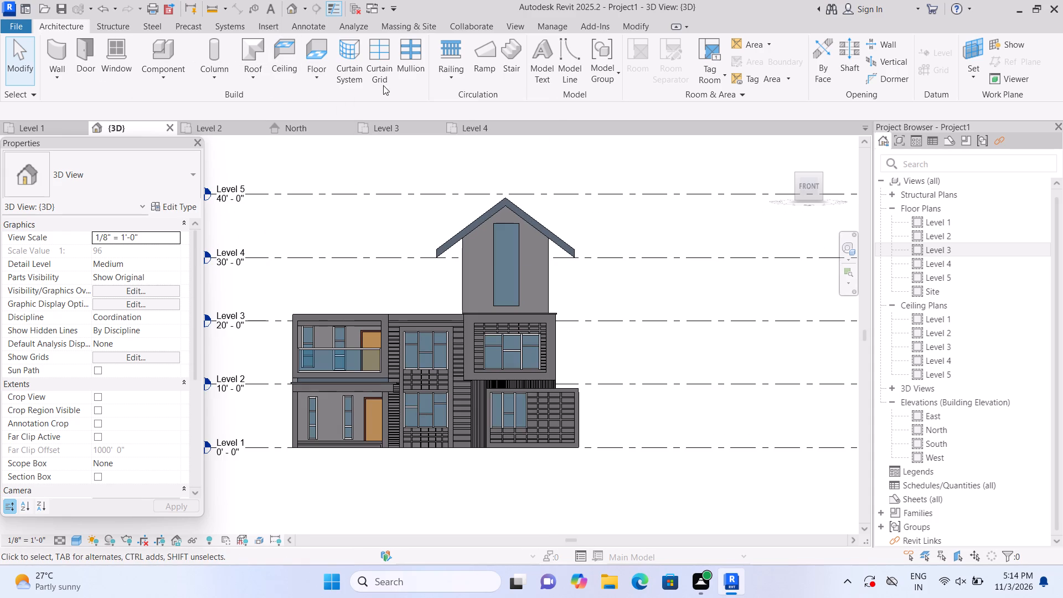
click(387, 71)
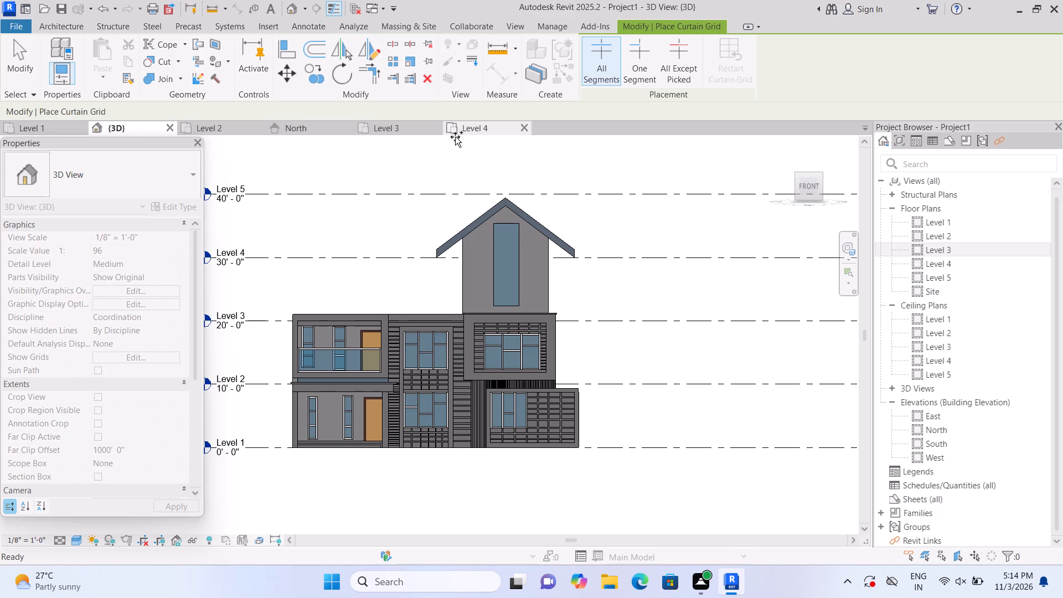
click(79, 24)
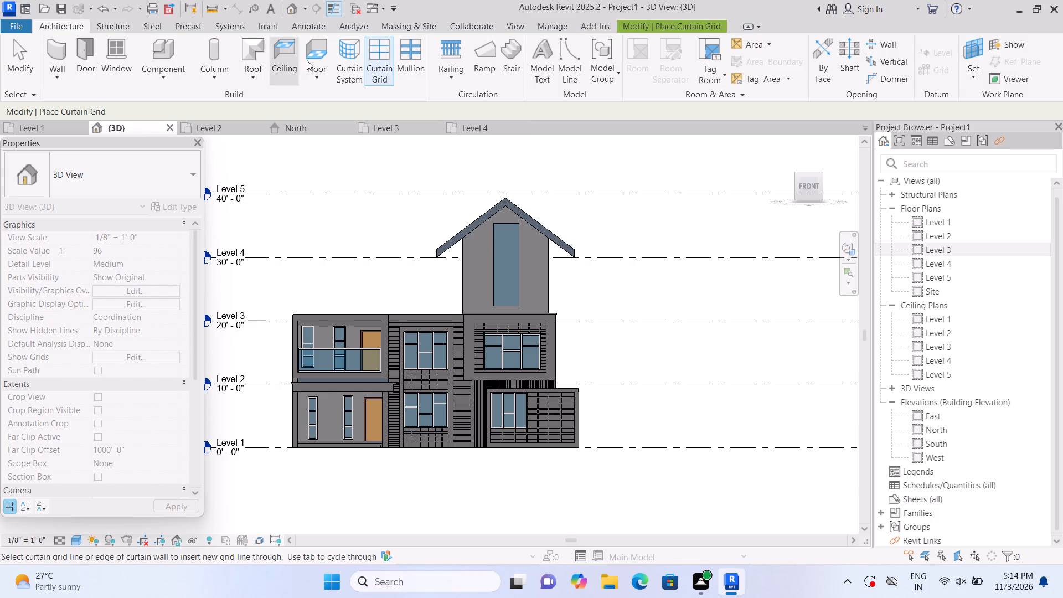
click(414, 63)
scroll(465, 179, up, 1)
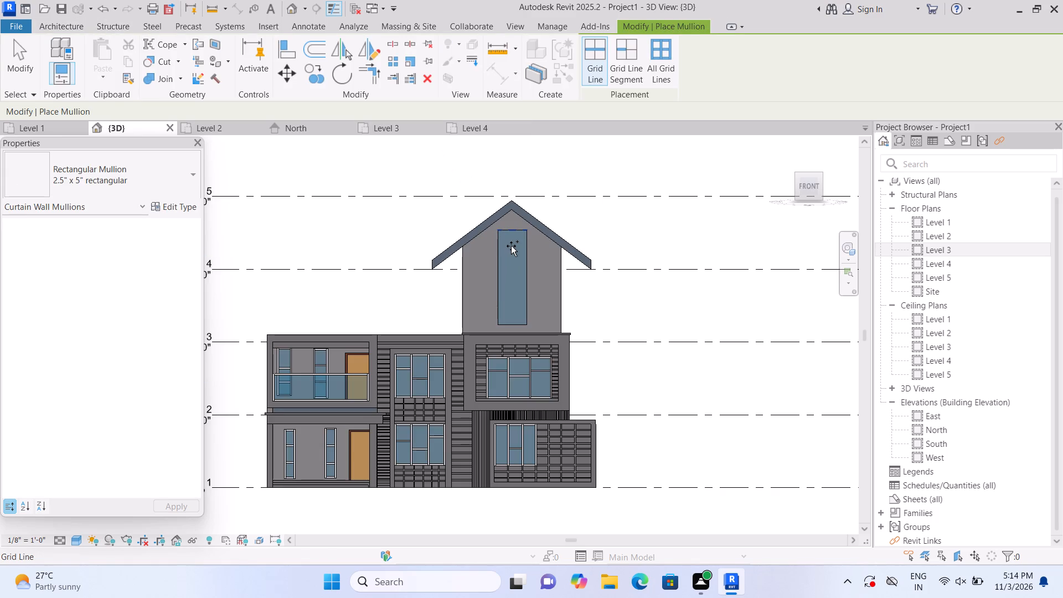
drag(509, 249, 510, 254)
click(515, 233)
click(528, 269)
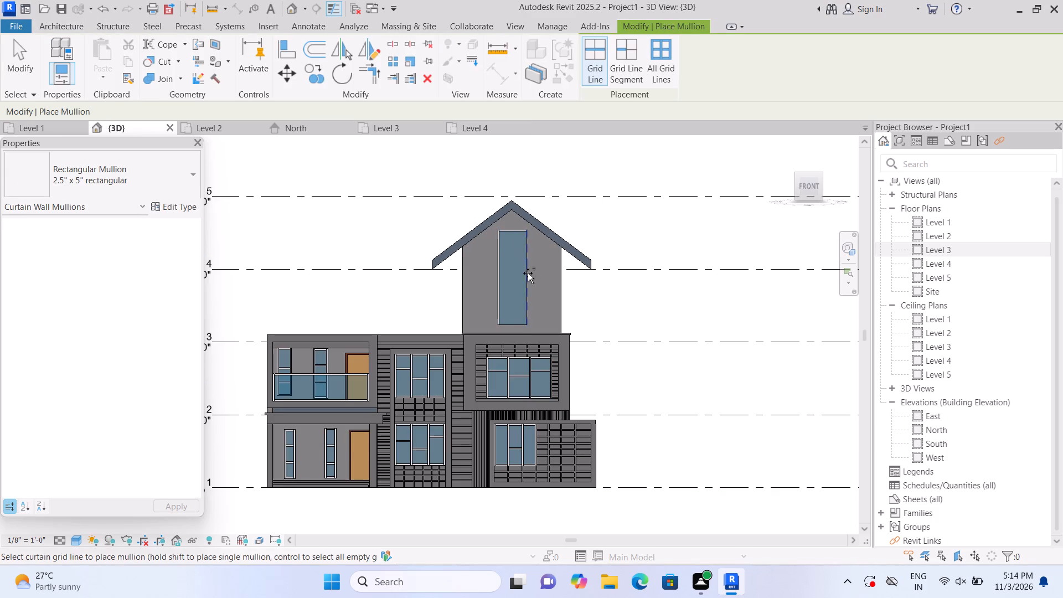
click(514, 326)
scroll(580, 324, down, 1)
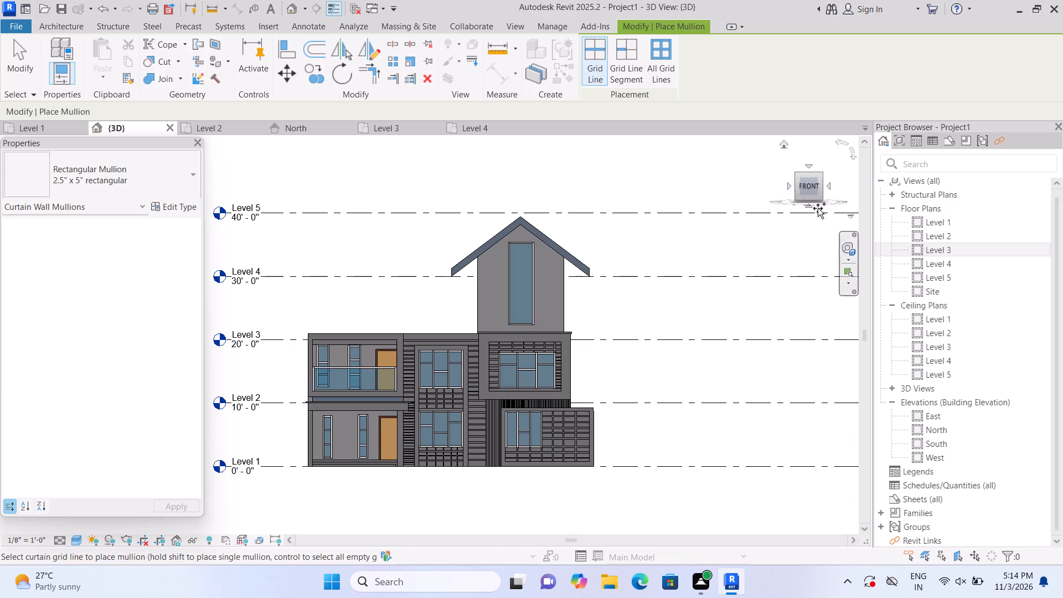
Return the 3D view to its home orientation and examine the mullions around the tall gable window from several angles.
click(785, 146)
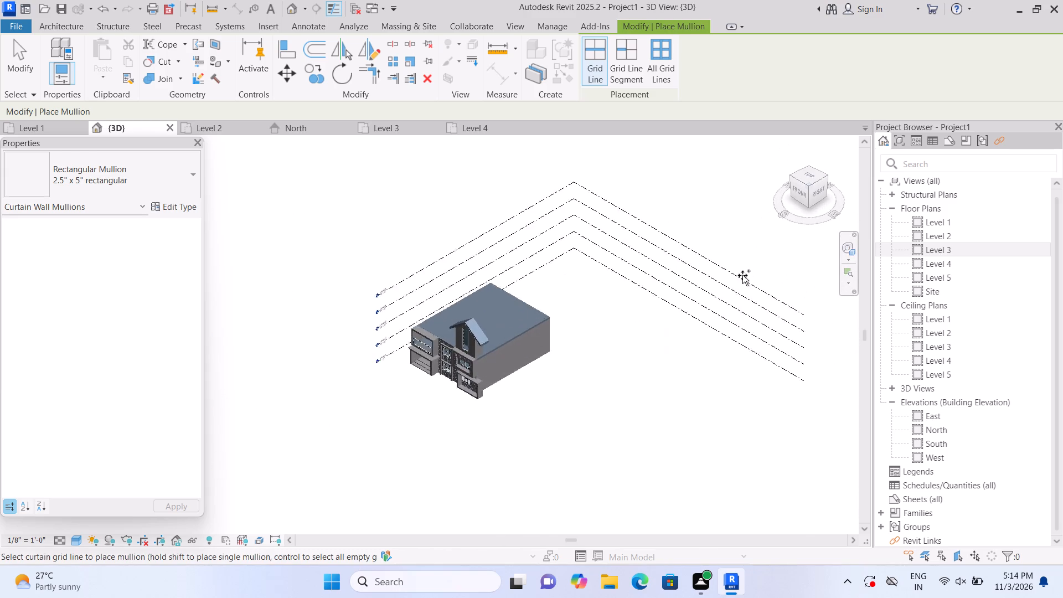
scroll(250, 378, up, 6)
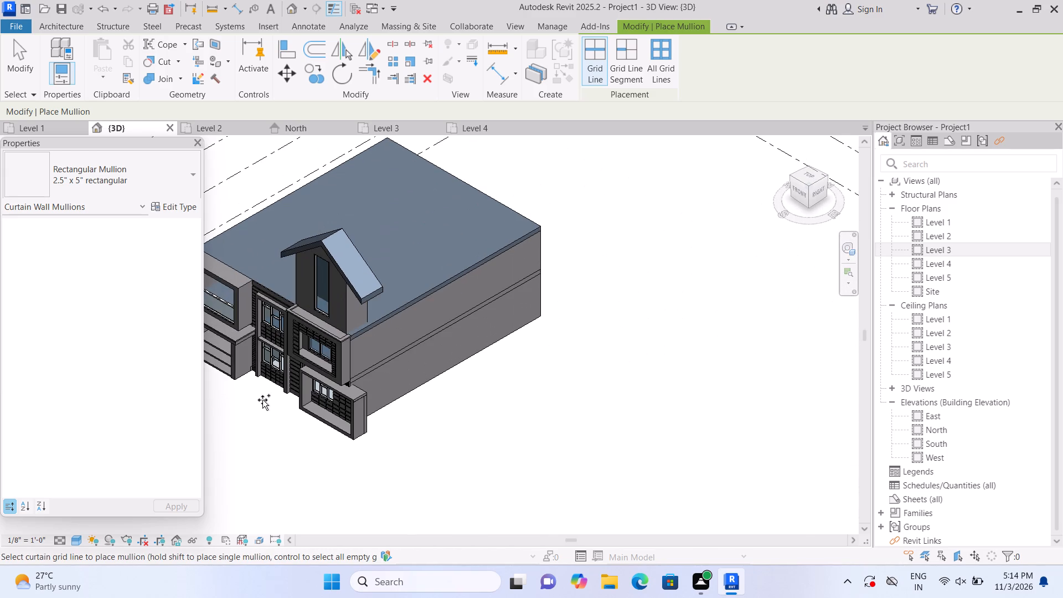
middle_drag(233, 421, 312, 468)
scroll(420, 382, up, 6)
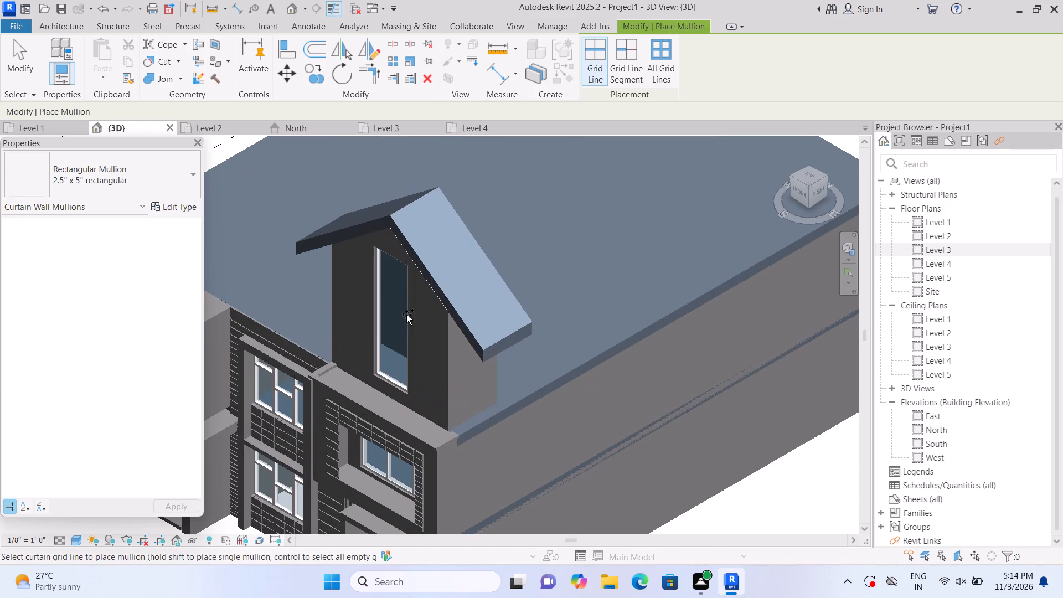
scroll(404, 284, up, 2)
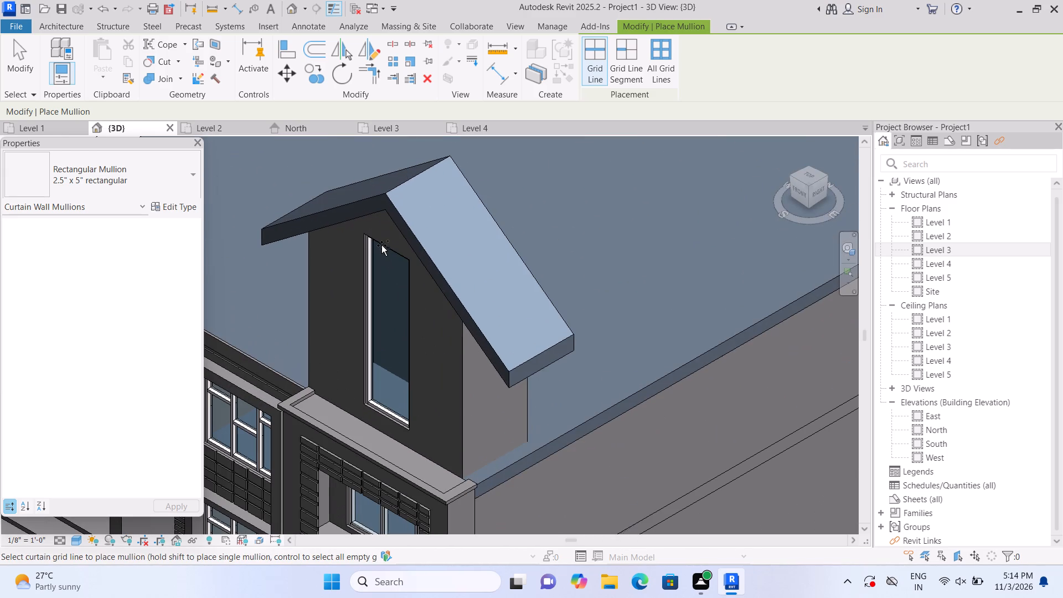
click(65, 30)
double_click(425, 77)
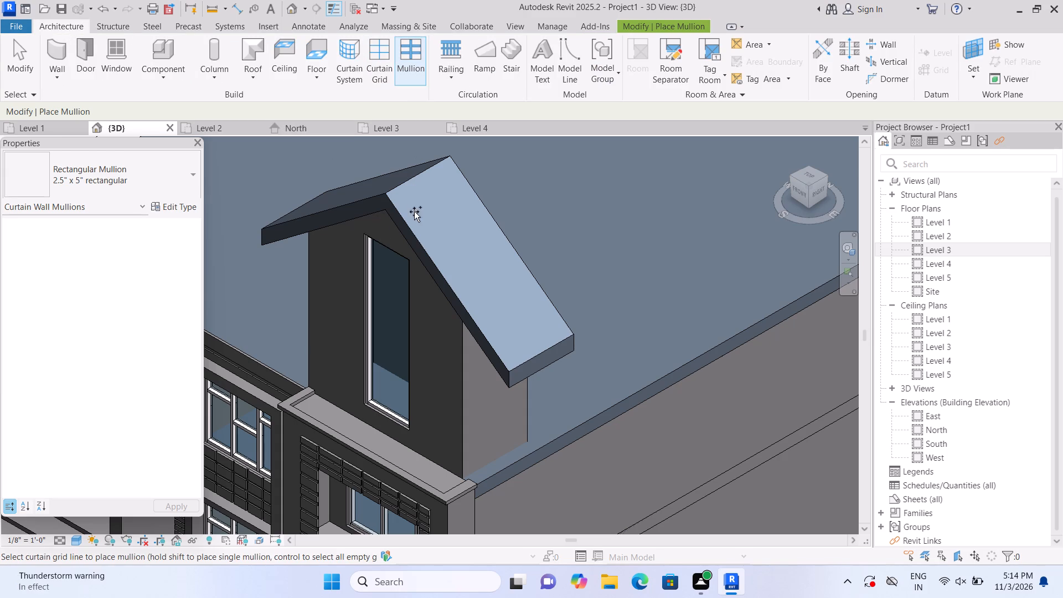
scroll(380, 264, up, 3)
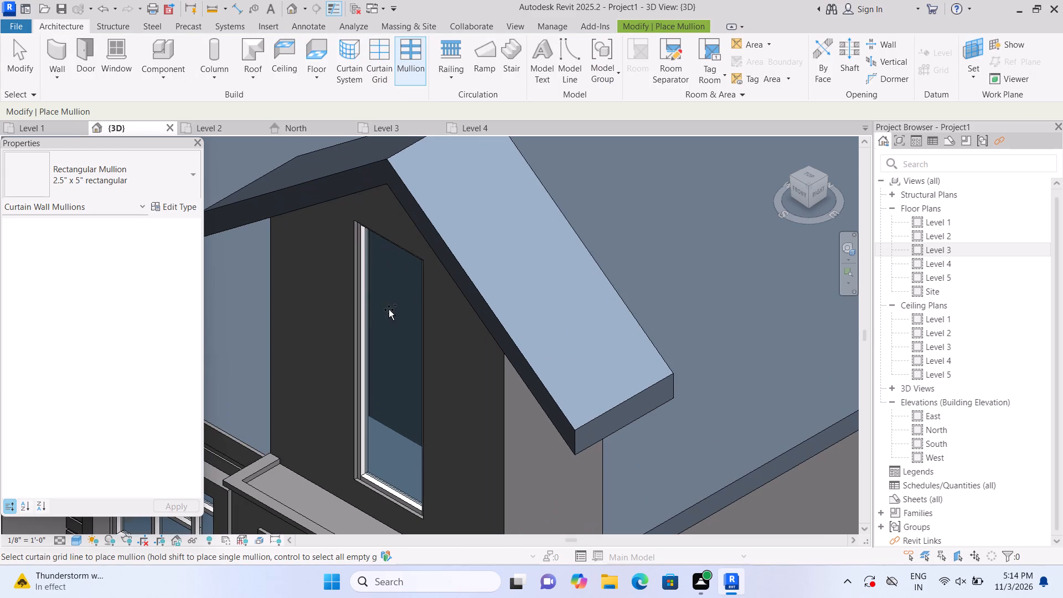
shift+middle_drag(365, 306, 445, 189)
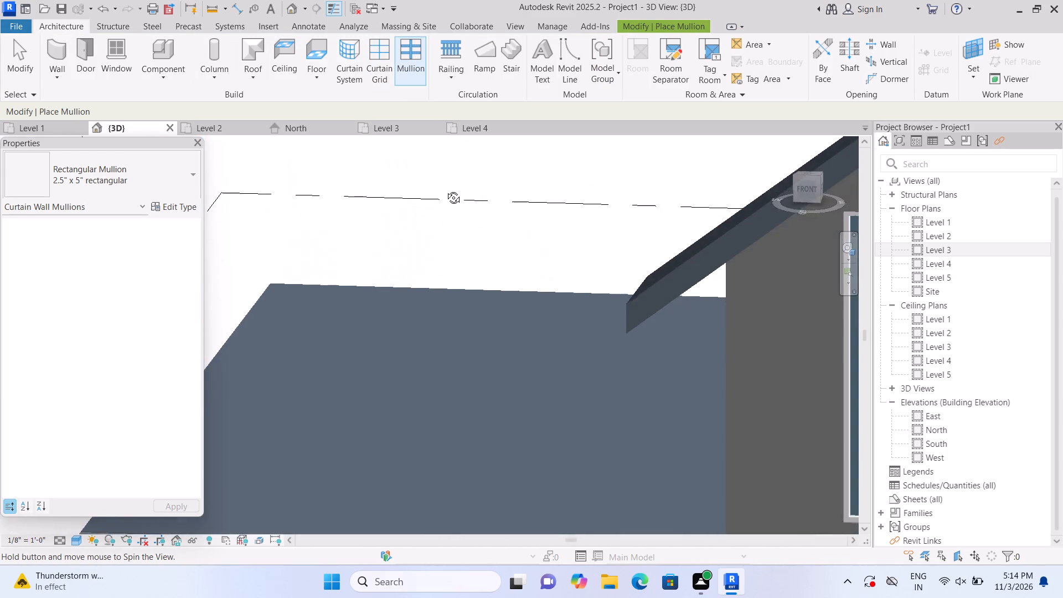
shift+middle_drag(445, 189, 444, 187)
shift+middle_drag(453, 223, 440, 226)
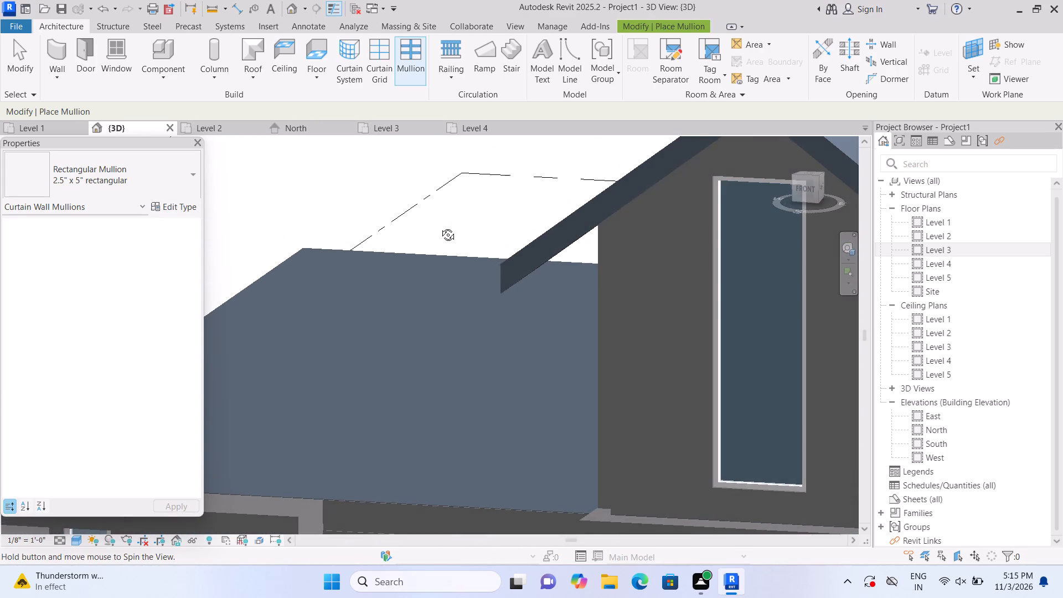
shift+middle_drag(440, 226, 386, 235)
scroll(456, 252, down, 4)
key(Escape)
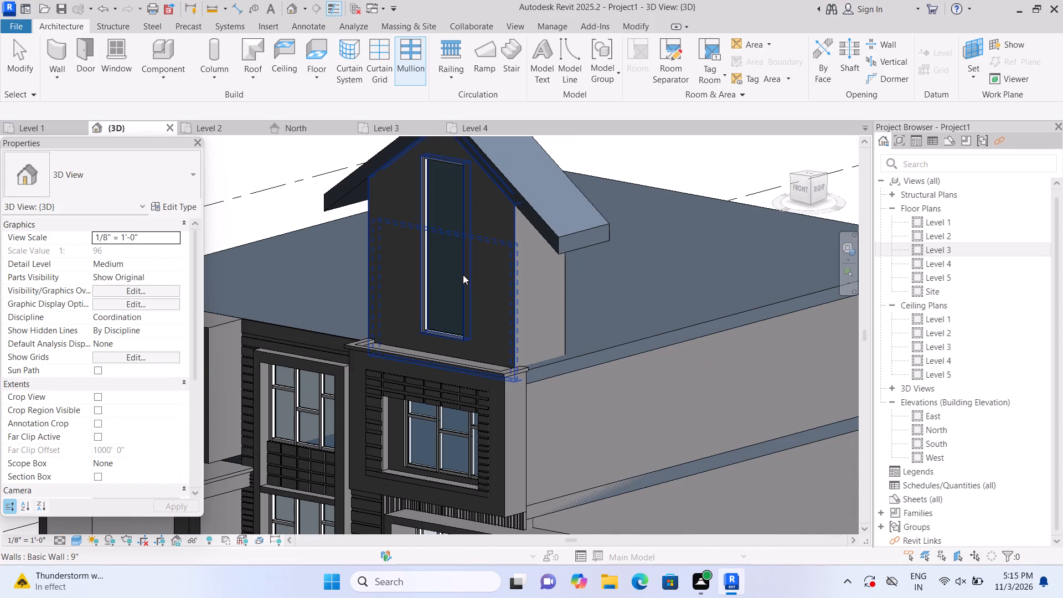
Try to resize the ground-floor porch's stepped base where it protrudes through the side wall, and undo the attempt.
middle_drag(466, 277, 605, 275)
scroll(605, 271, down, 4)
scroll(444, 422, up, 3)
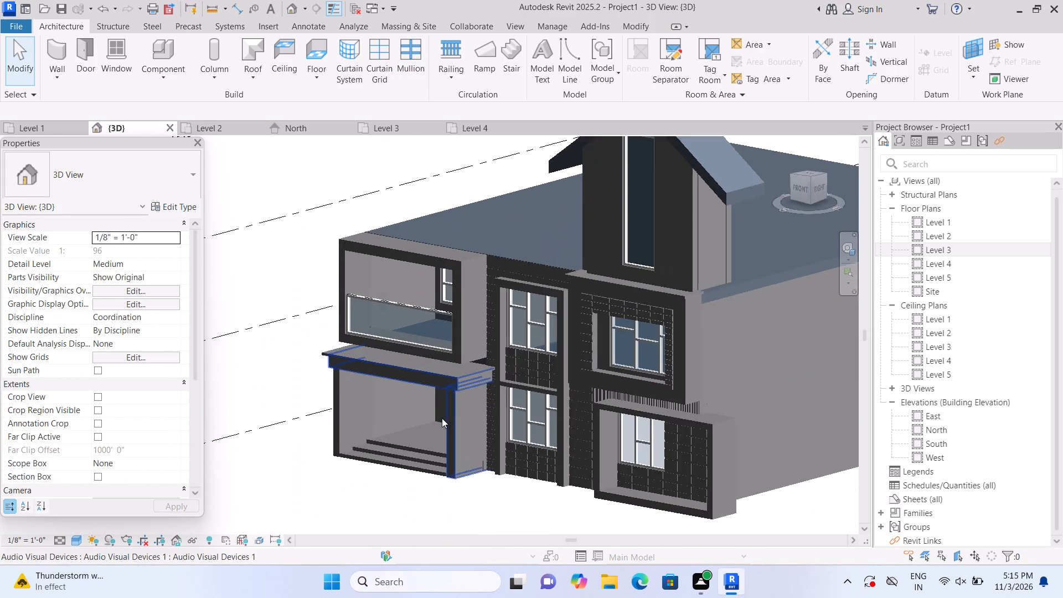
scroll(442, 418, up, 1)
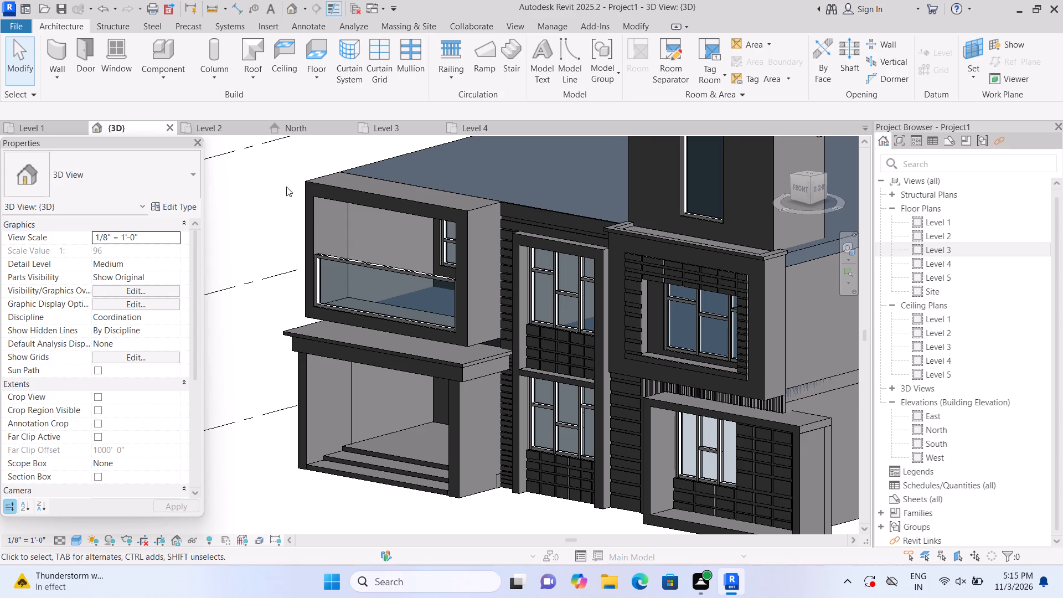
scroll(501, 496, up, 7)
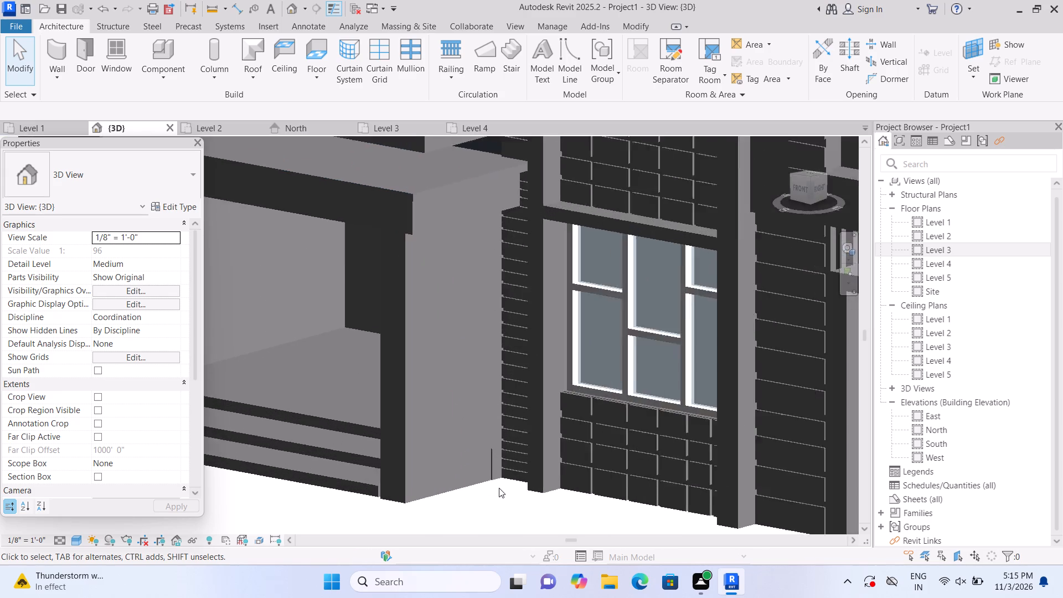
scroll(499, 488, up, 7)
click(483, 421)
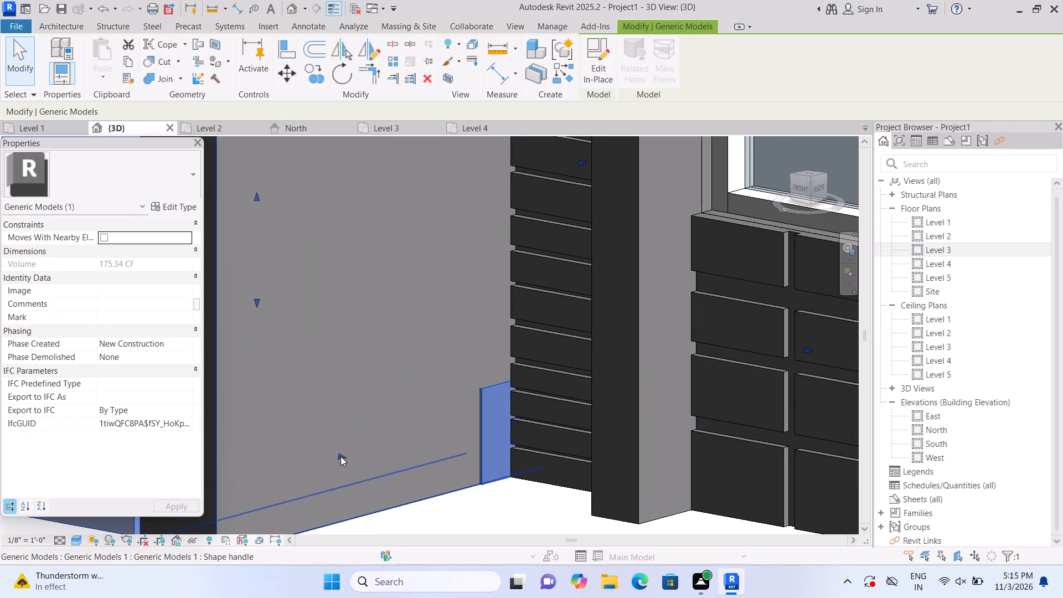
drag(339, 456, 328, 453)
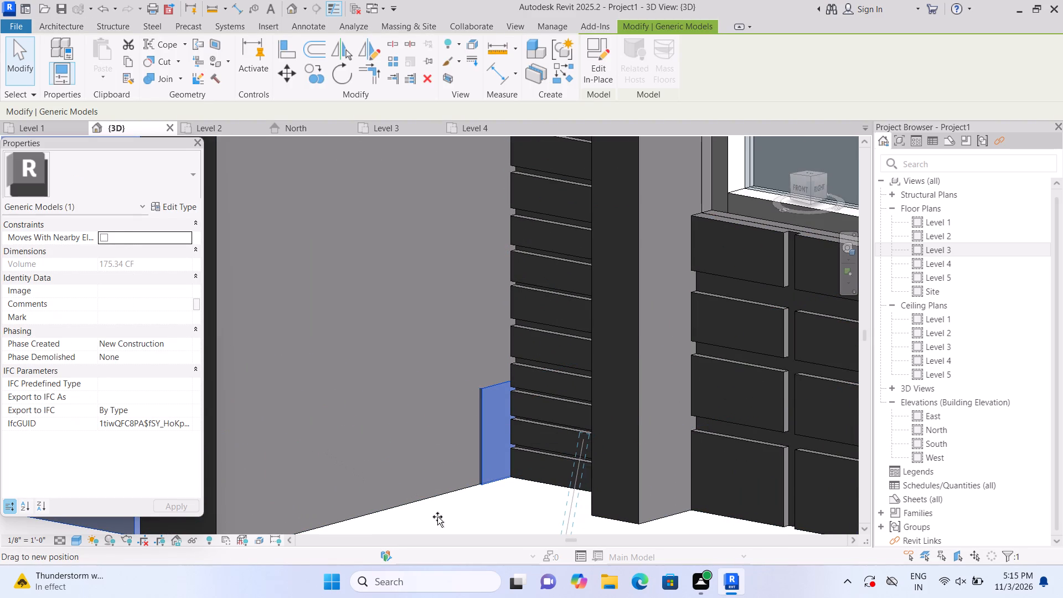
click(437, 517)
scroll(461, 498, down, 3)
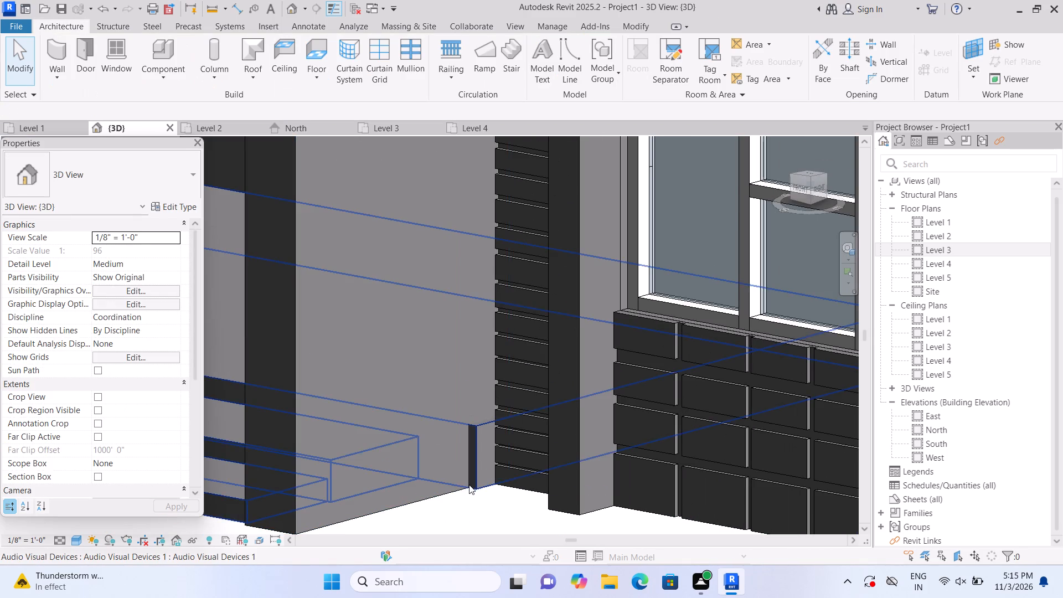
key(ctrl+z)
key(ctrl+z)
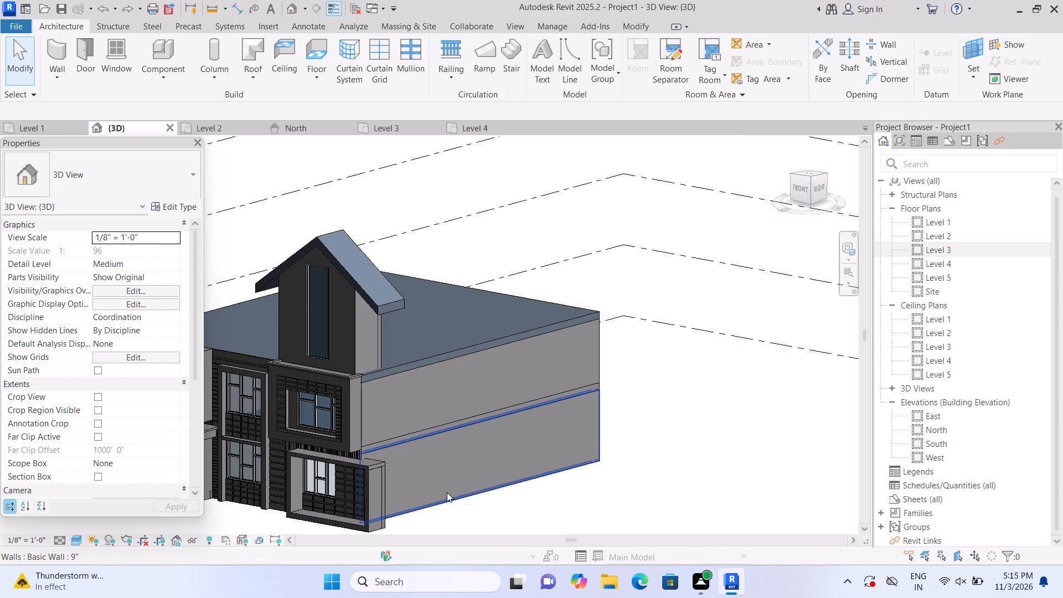
Select the porch's stepped base again and examine where it protrudes beside the side wall.
scroll(452, 484, up, 1)
middle_drag(458, 484, 719, 442)
scroll(421, 462, up, 1)
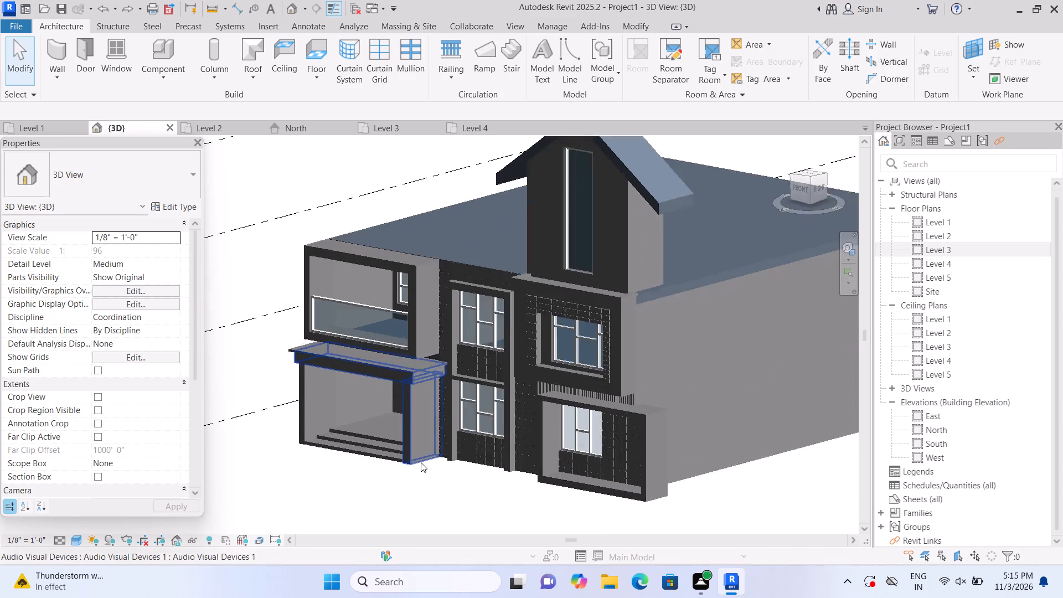
scroll(421, 462, up, 15)
middle_drag(409, 447, 462, 524)
scroll(454, 389, up, 2)
click(499, 397)
scroll(512, 435, down, 2)
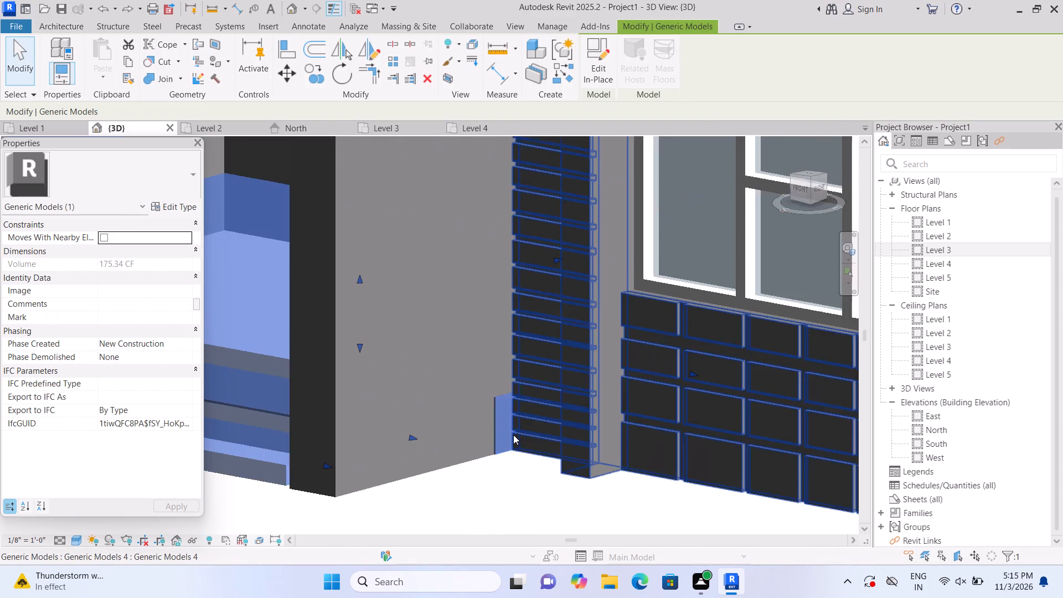
scroll(513, 435, down, 5)
scroll(493, 450, up, 2)
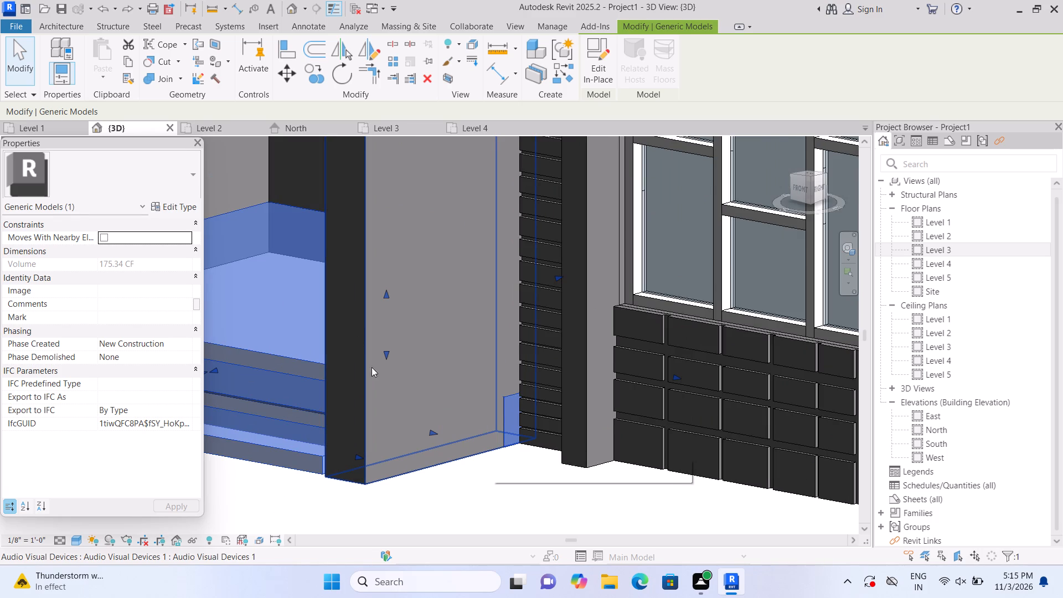
scroll(405, 398, down, 3)
click(270, 487)
Examine the porch steps and their ends against the side walls from the front of the house.
shift+middle_drag(256, 488, 390, 503)
middle_drag(512, 424, 222, 228)
middle_drag(494, 443, 155, 283)
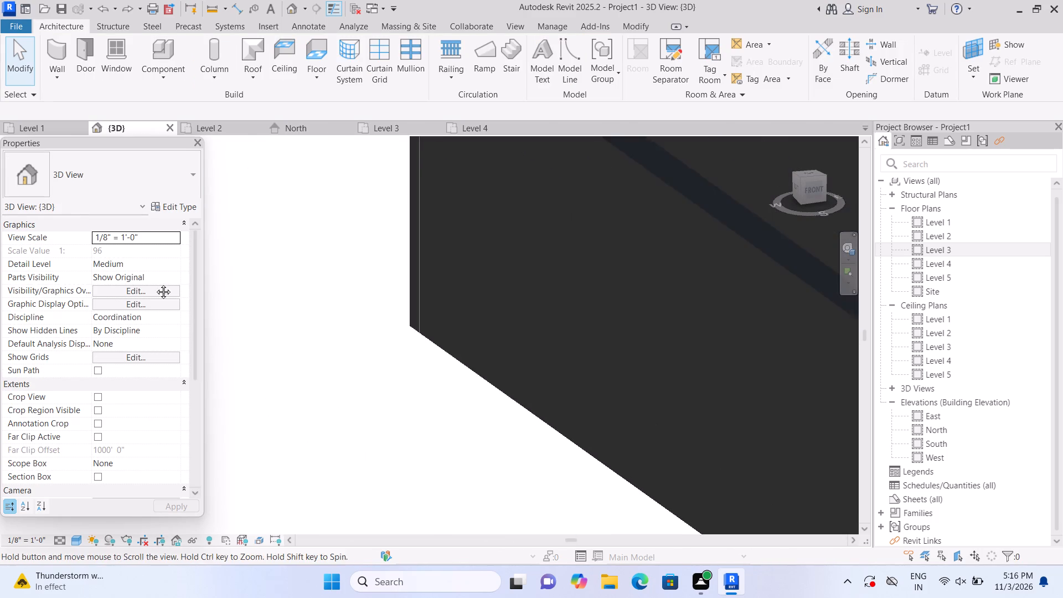
middle_drag(155, 283, 118, 247)
scroll(445, 438, up, 1)
middle_drag(289, 370, 207, 319)
scroll(235, 340, down, 8)
scroll(408, 425, up, 2)
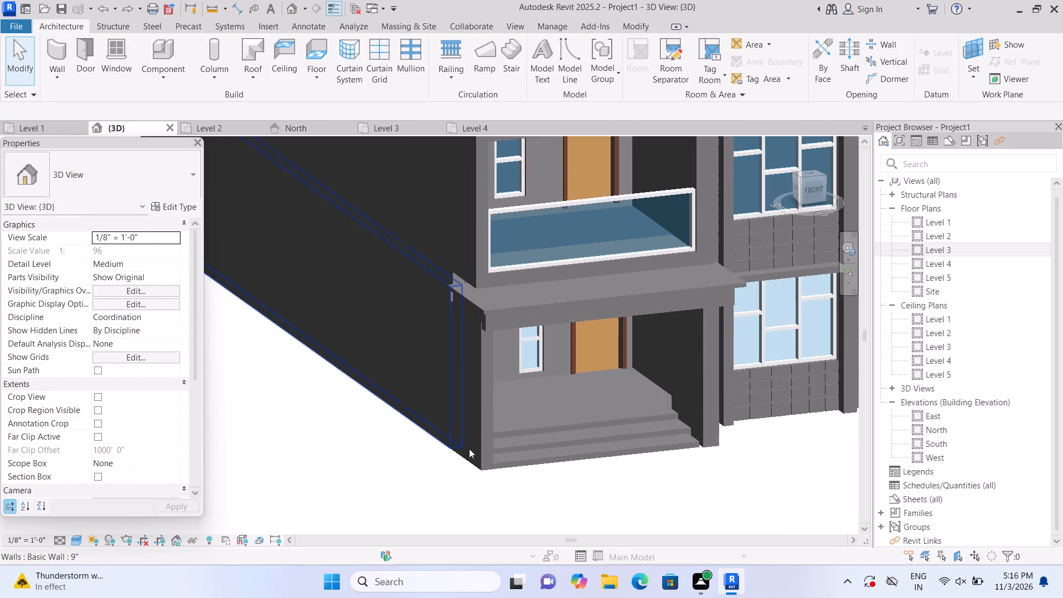
scroll(652, 446, up, 10)
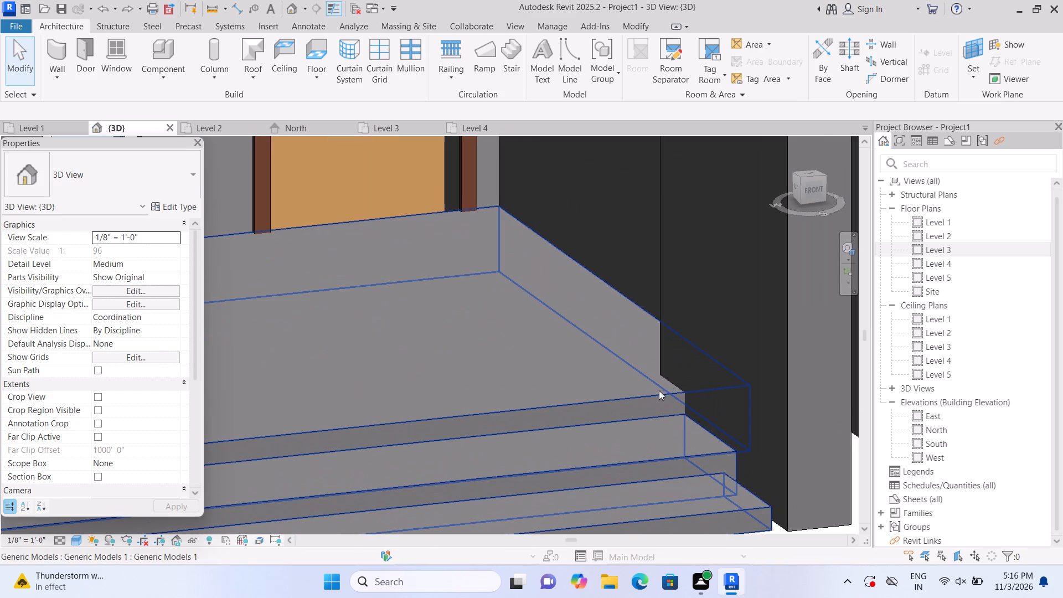
scroll(664, 396, down, 12)
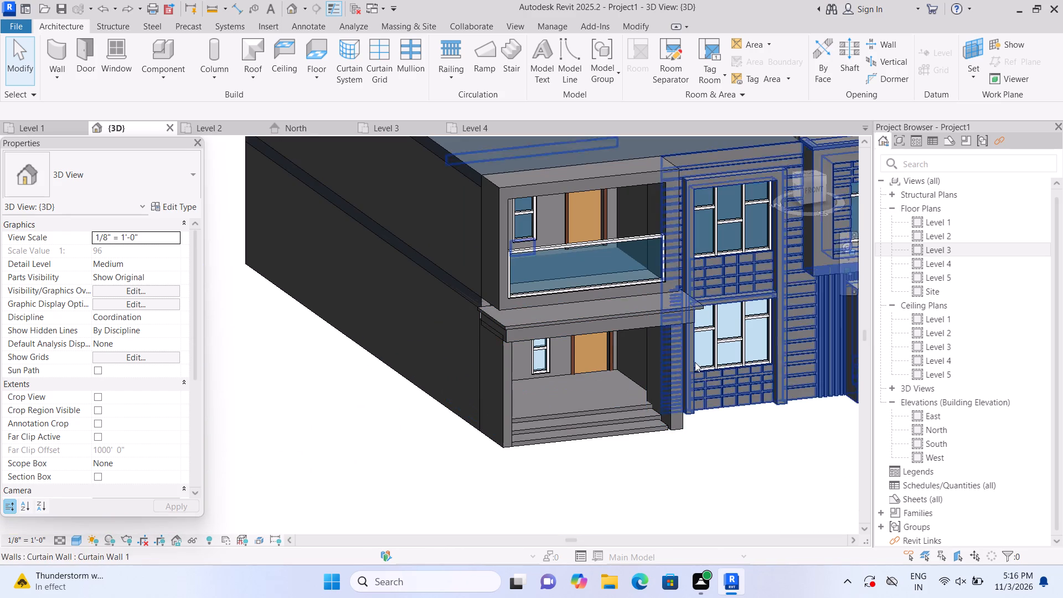
Examine the left side of the house, including the roof edge and its junction with the upper balcony frame.
shift+middle_drag(210, 468, 310, 487)
middle_drag(471, 427, 152, 476)
middle_drag(515, 406, 211, 374)
scroll(411, 378, down, 2)
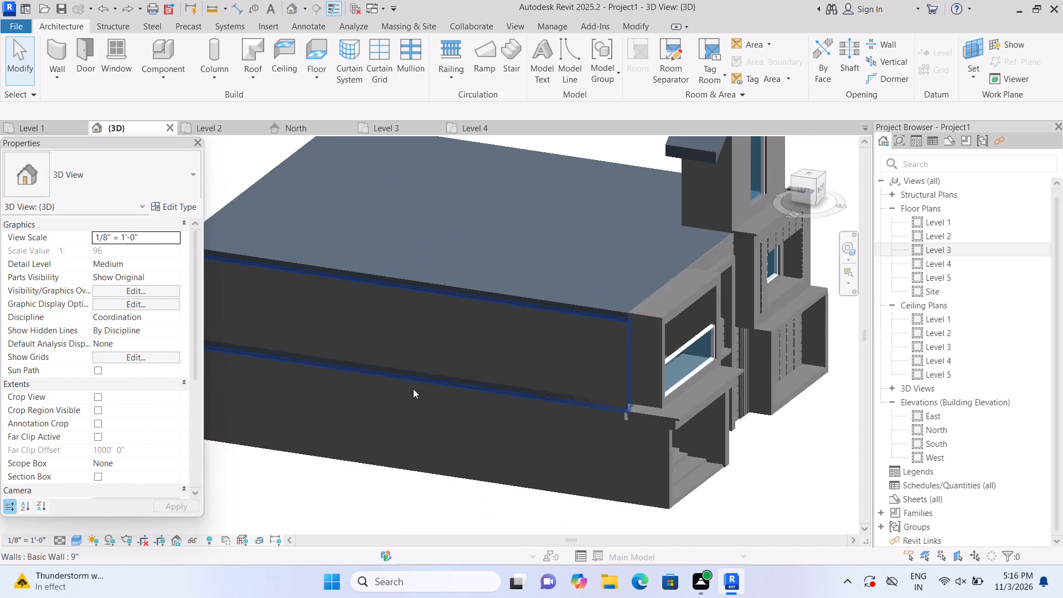
middle_drag(446, 386, 319, 401)
scroll(522, 309, up, 2)
shift+middle_drag(462, 343, 513, 341)
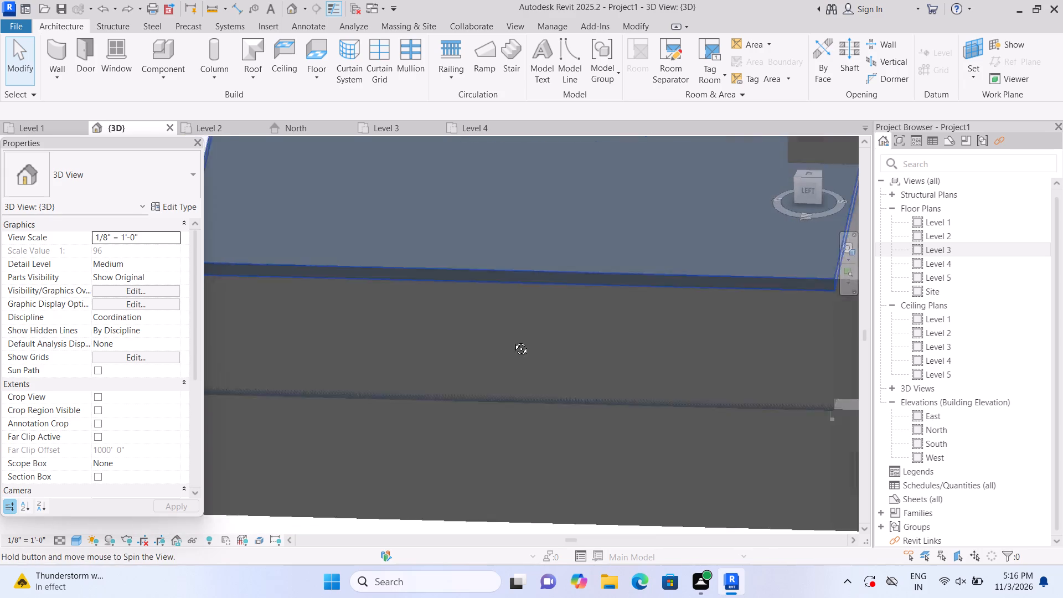
shift+middle_drag(513, 341, 514, 341)
middle_drag(589, 296, 376, 344)
shift+middle_drag(460, 391, 472, 389)
middle_drag(514, 326, 344, 410)
scroll(442, 363, up, 1)
shift+middle_drag(473, 368, 406, 375)
shift+middle_drag(448, 379, 507, 374)
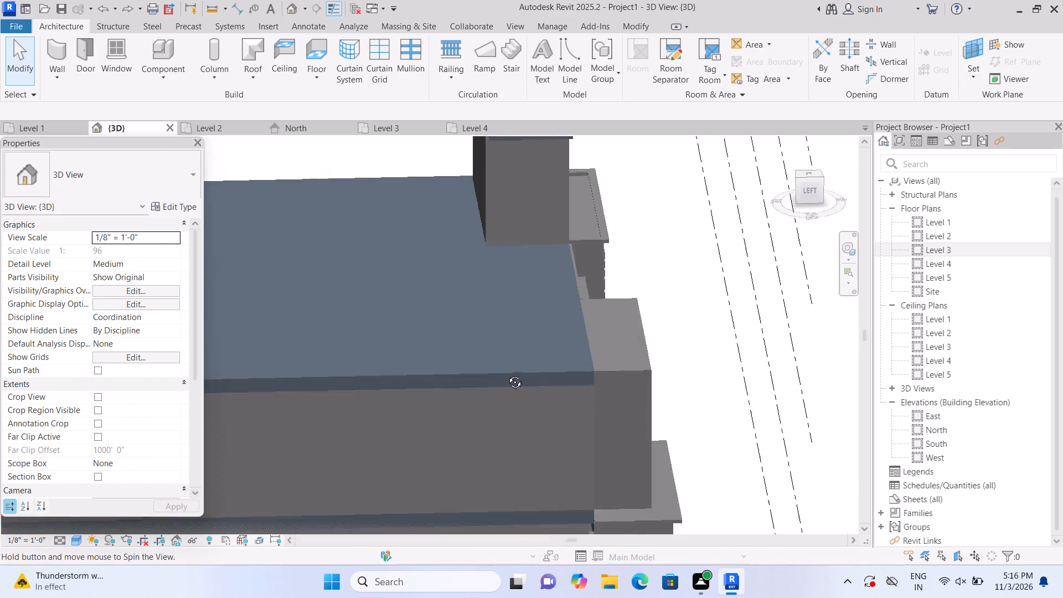
shift+middle_drag(507, 374, 499, 377)
scroll(425, 366, up, 5)
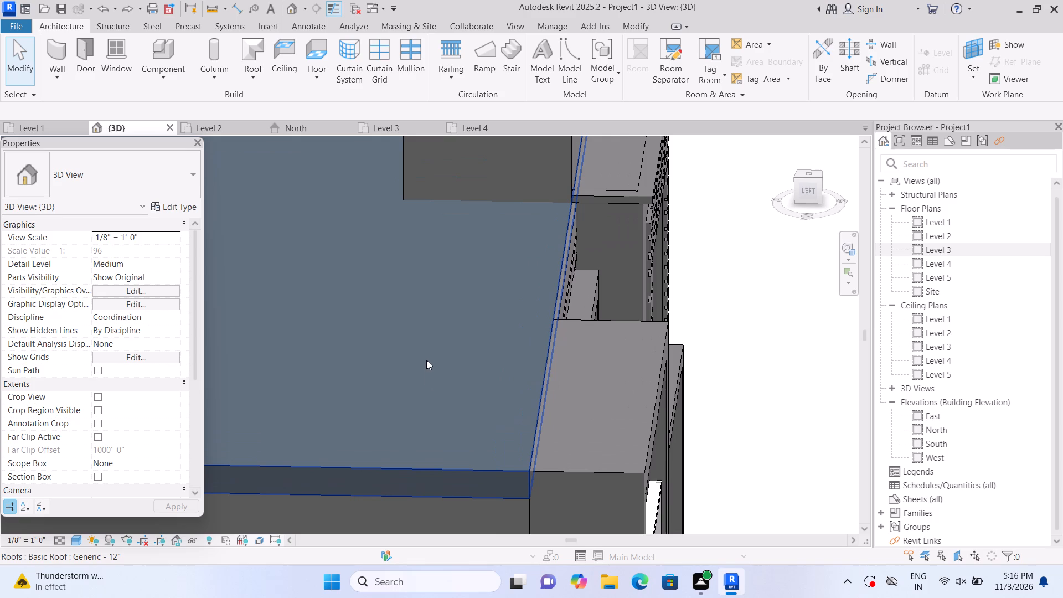
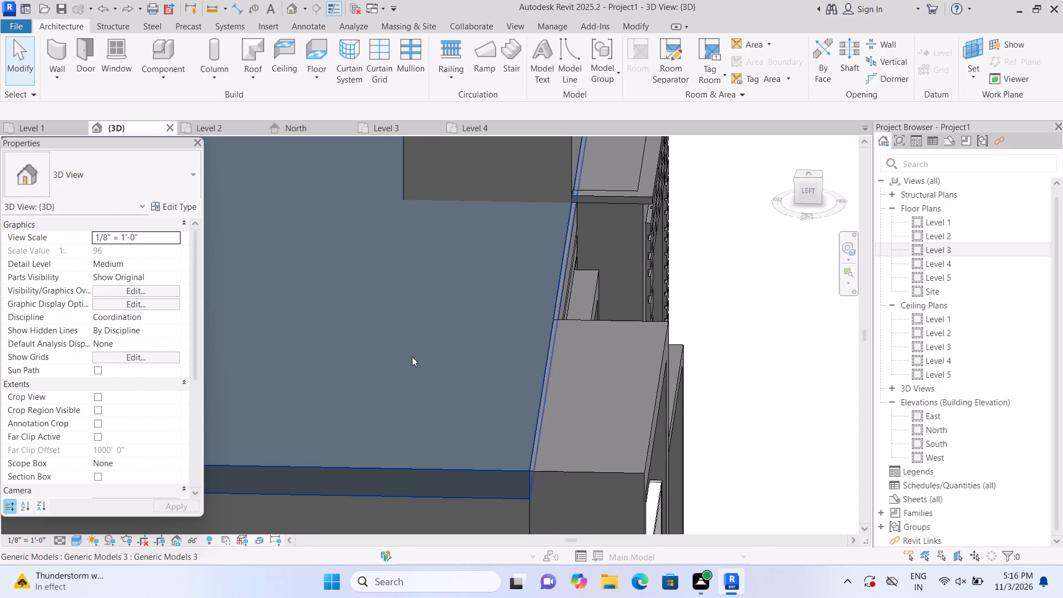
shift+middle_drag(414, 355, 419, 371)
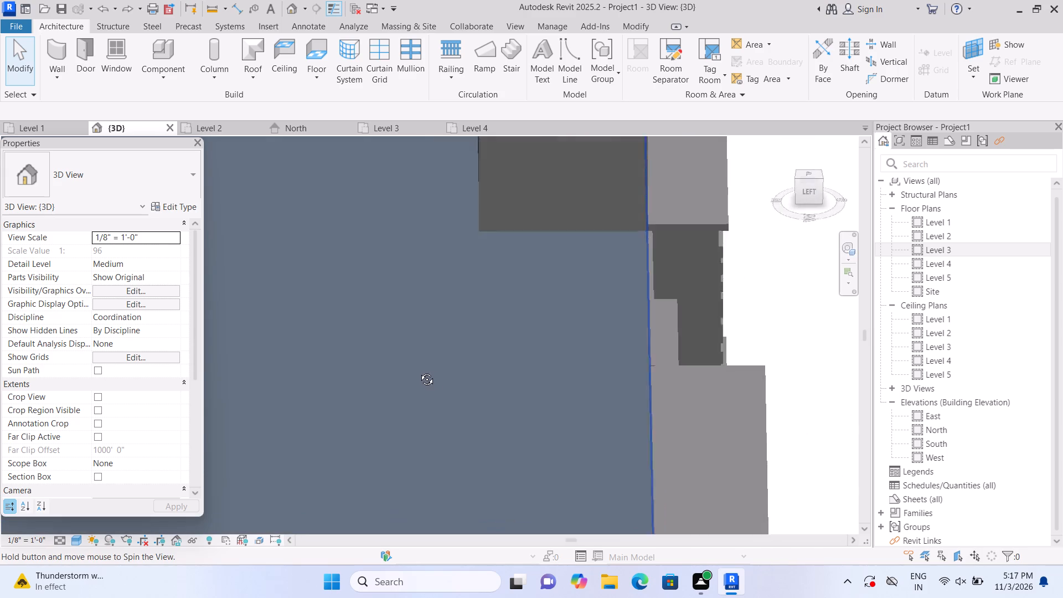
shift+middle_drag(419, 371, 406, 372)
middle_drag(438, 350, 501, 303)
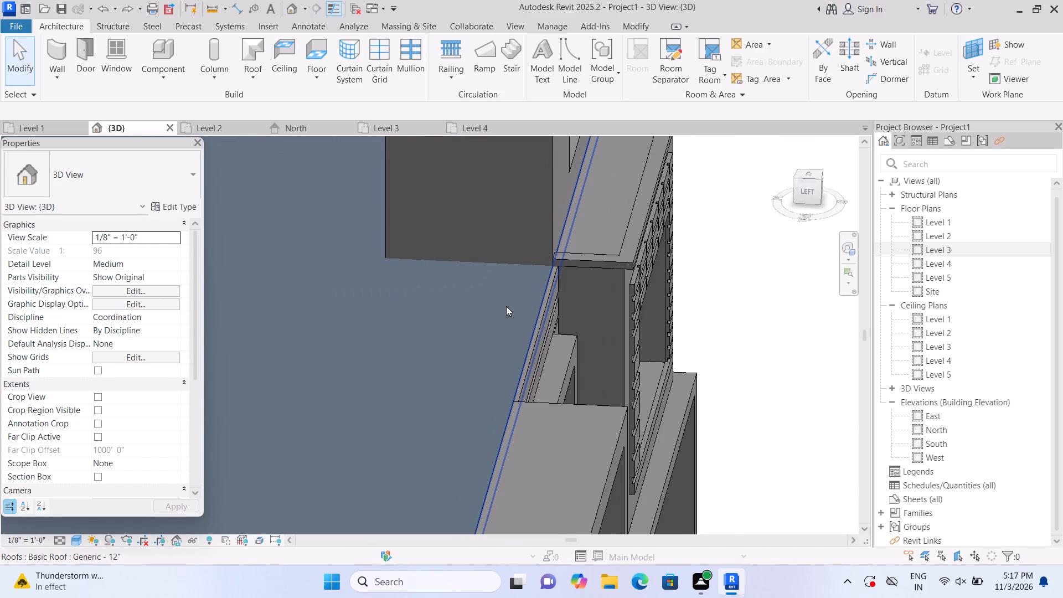
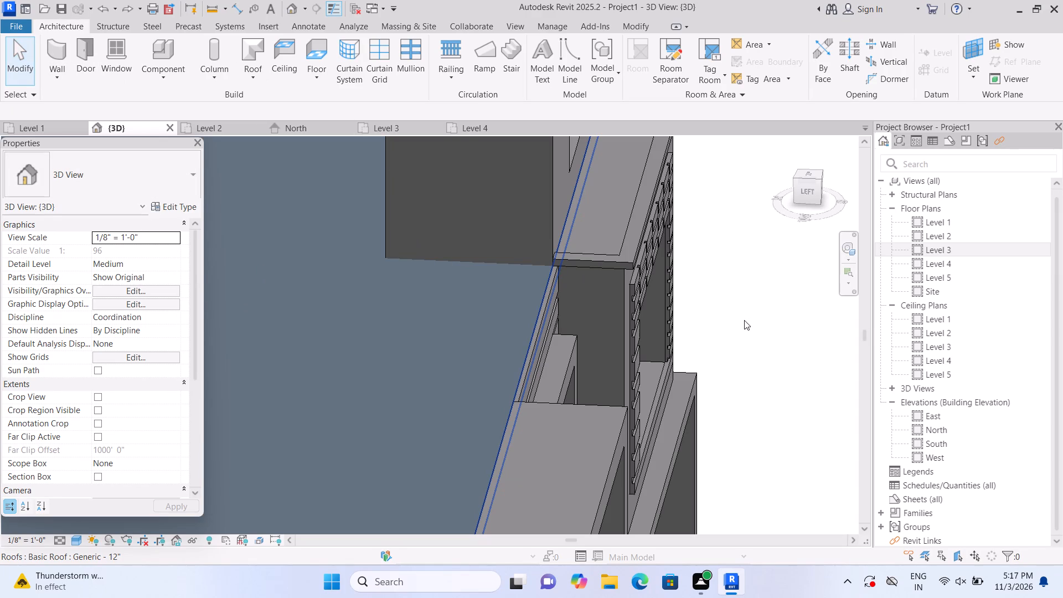
Start an in-place model in the Generic Models category, keeping the default name.
key(Escape)
click(163, 79)
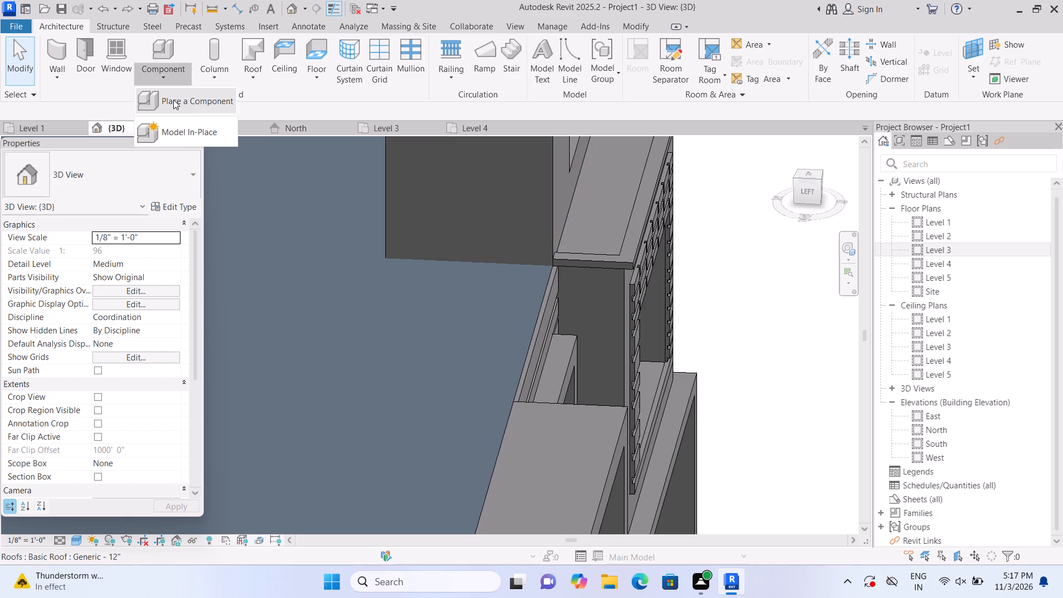
drag(182, 133, 190, 136)
scroll(583, 241, down, 4)
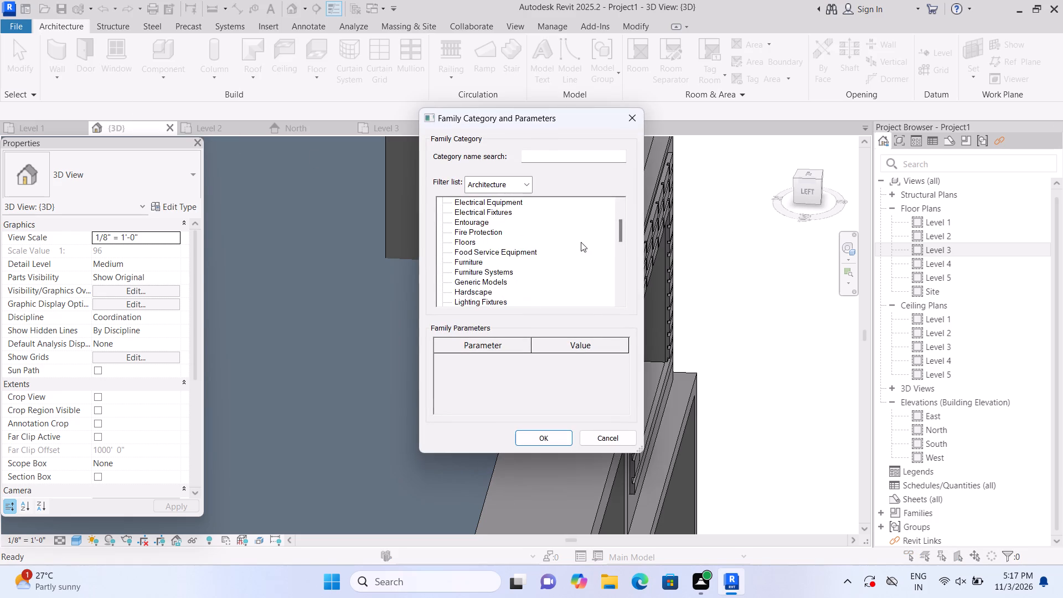
scroll(581, 242, down, 3)
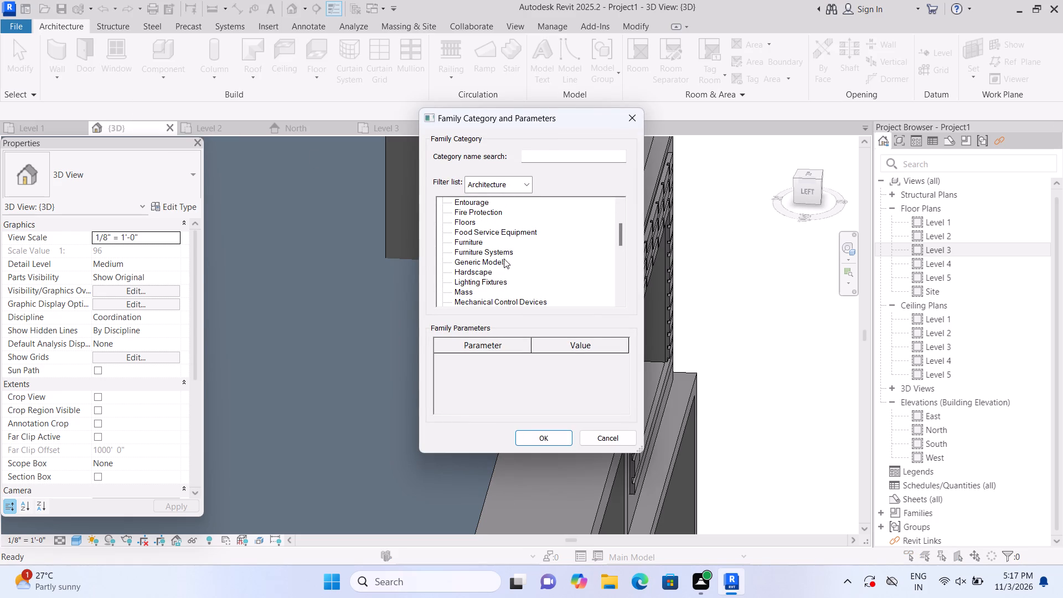
click(497, 263)
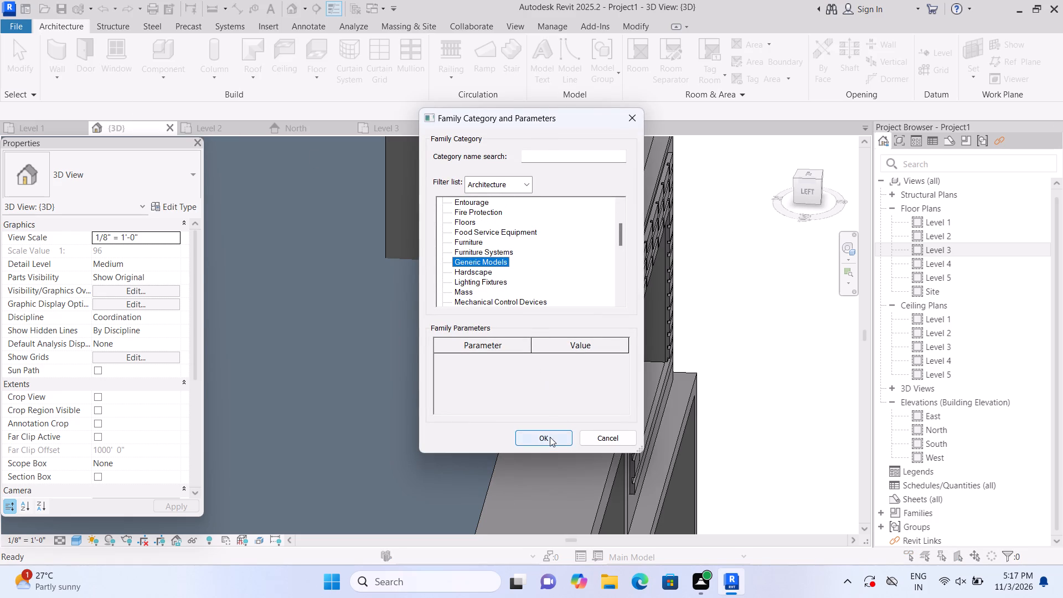
double_click(550, 437)
click(565, 311)
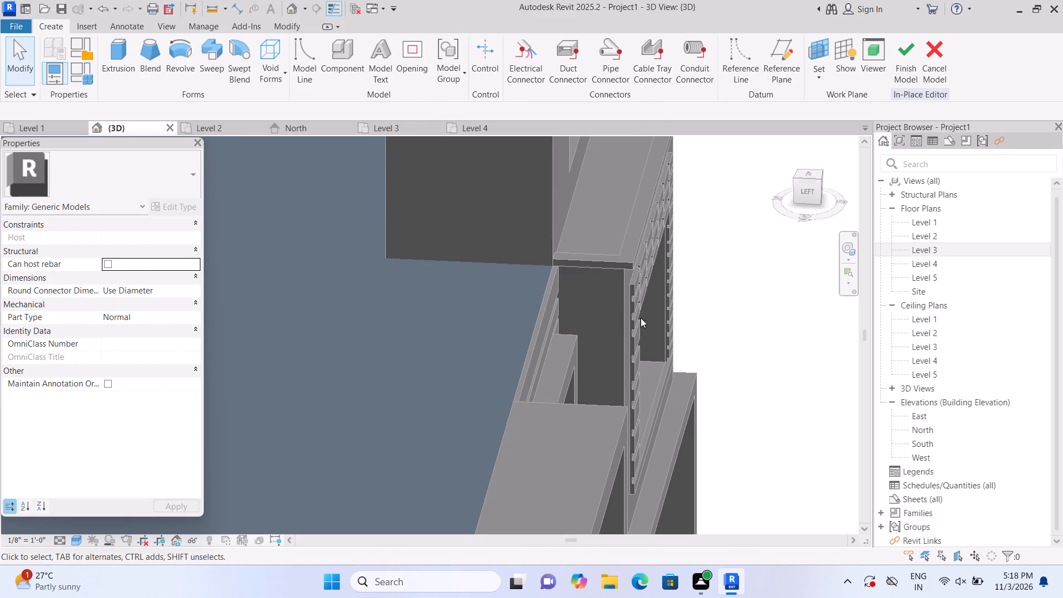
Extrude a rectangle about 1'-4" by 12'-10" on the flat roof's surface, along the front edge beside the gabled enclosure.
shift+middle_drag(682, 307, 694, 313)
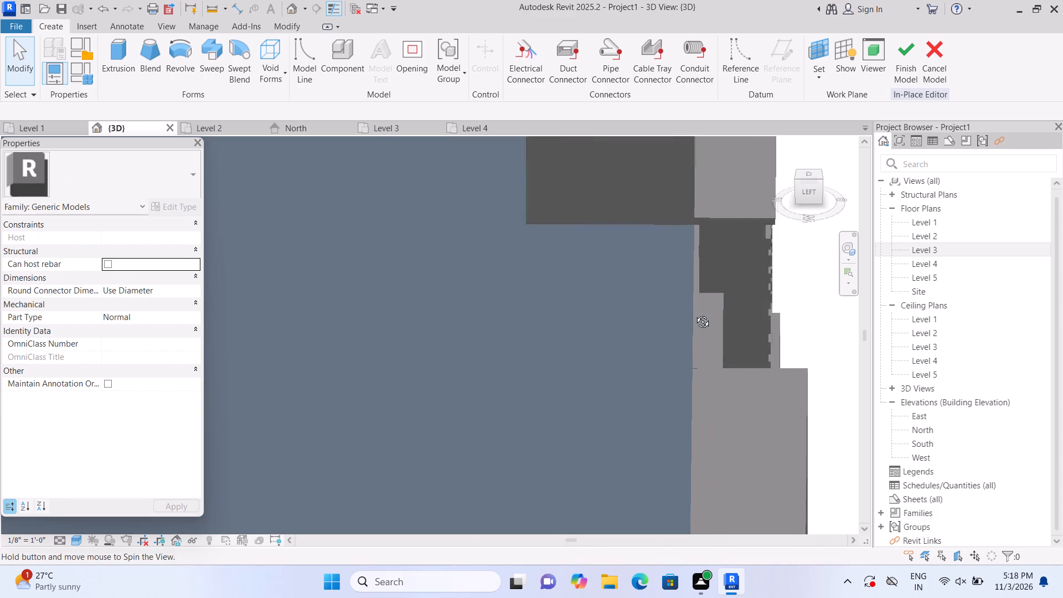
shift+middle_drag(694, 313, 700, 306)
middle_drag(690, 294, 584, 331)
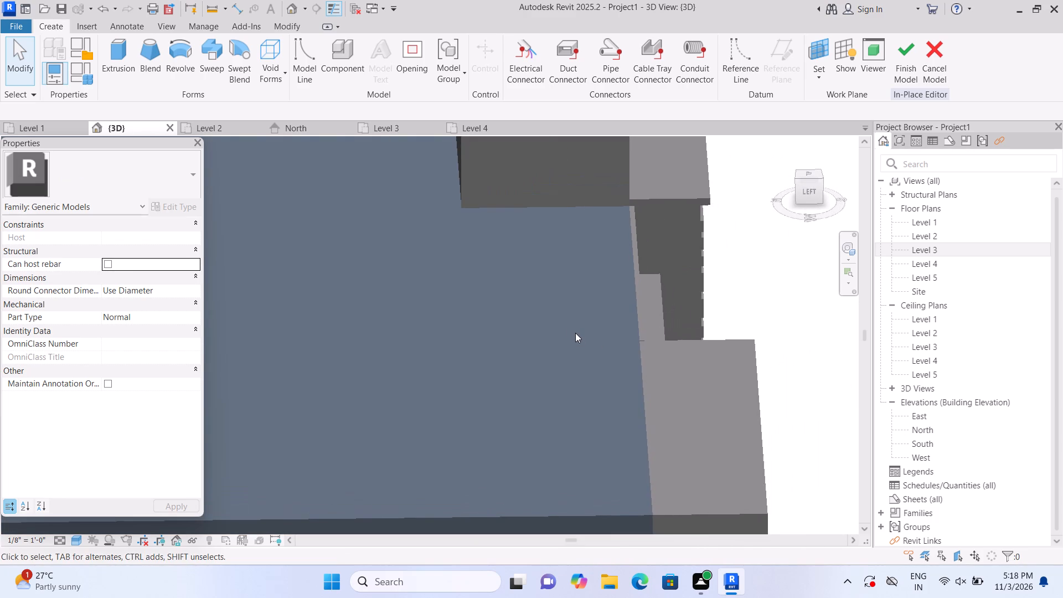
click(123, 47)
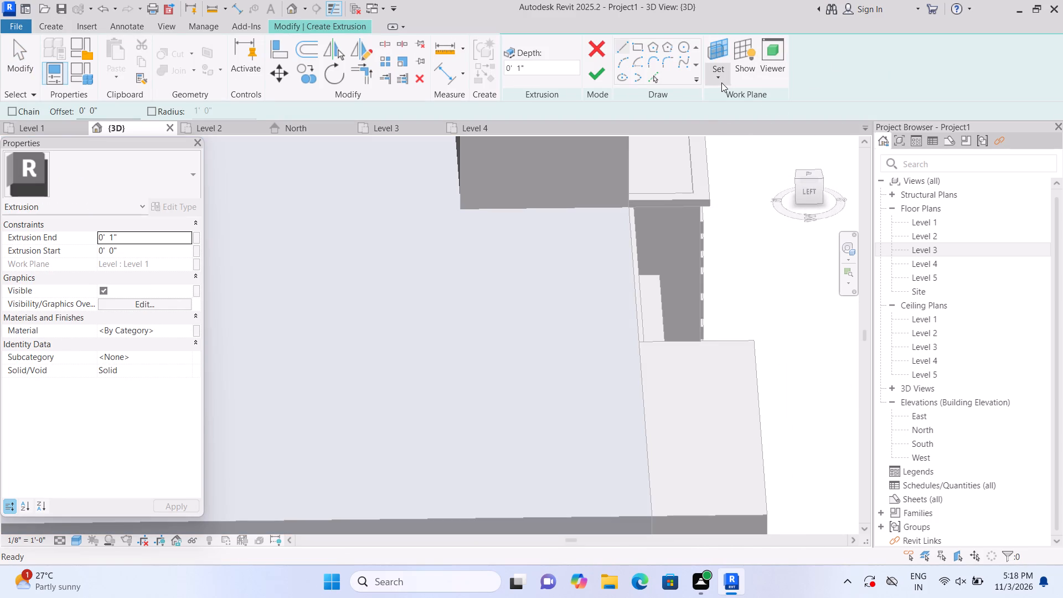
click(723, 82)
click(739, 118)
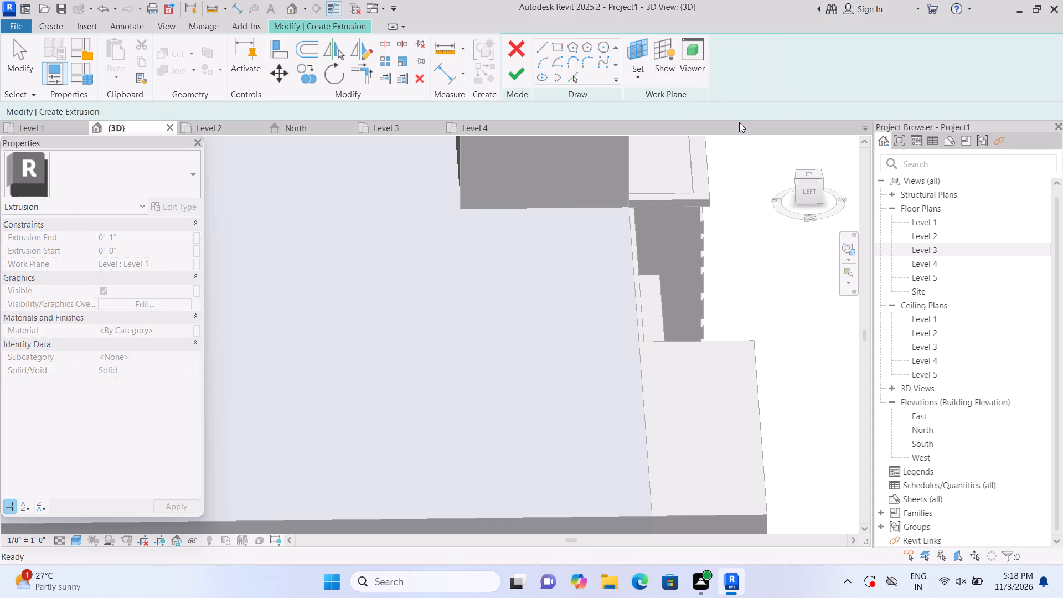
click(594, 267)
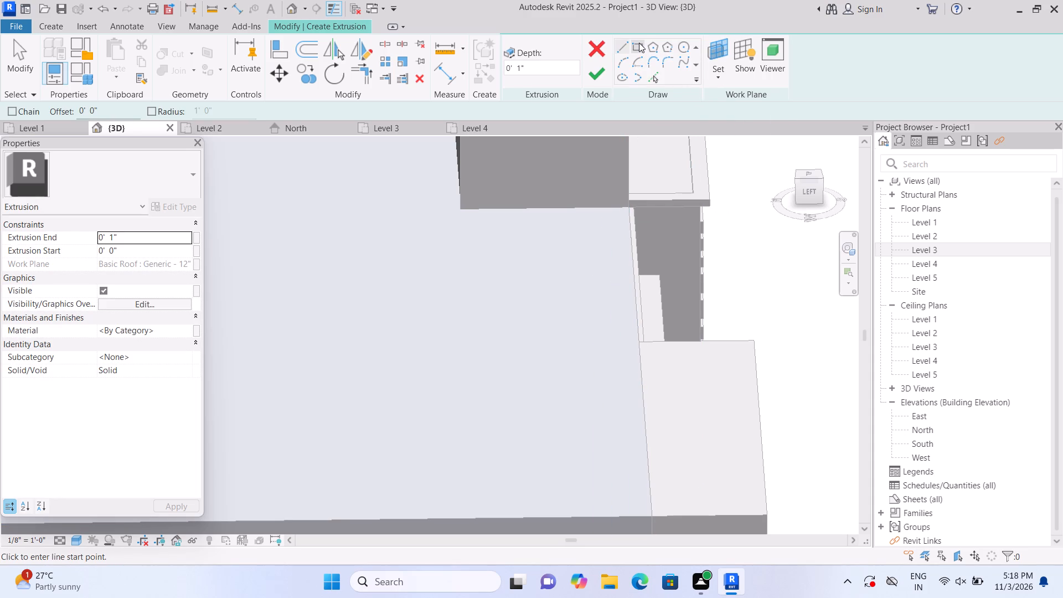
double_click(639, 43)
scroll(640, 210, up, 2)
click(622, 209)
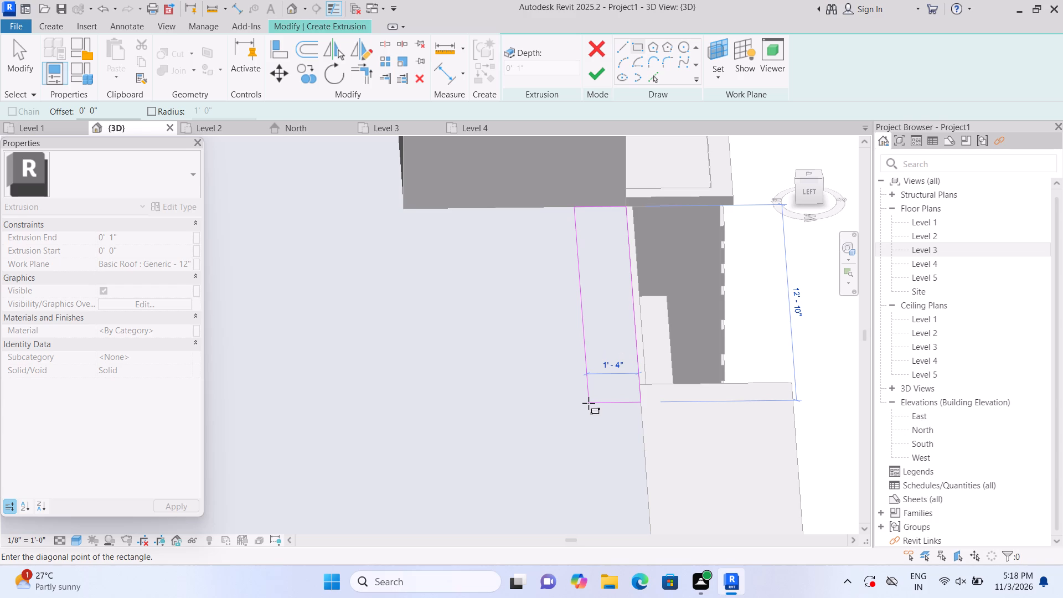
scroll(588, 400, down, 3)
scroll(584, 445, down, 4)
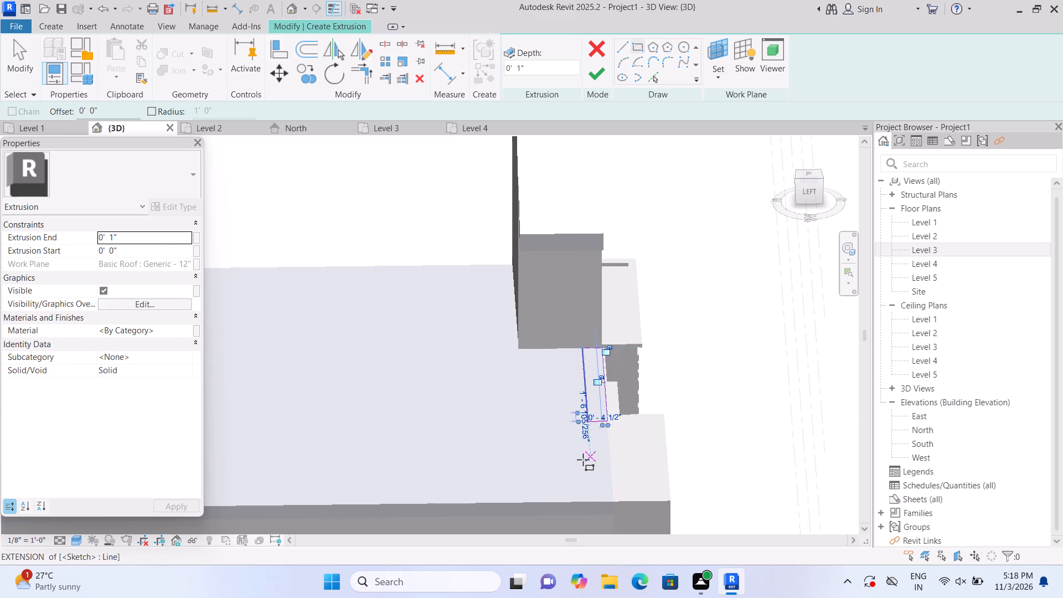
middle_drag(582, 463, 526, 384)
scroll(536, 362, up, 2)
click(605, 79)
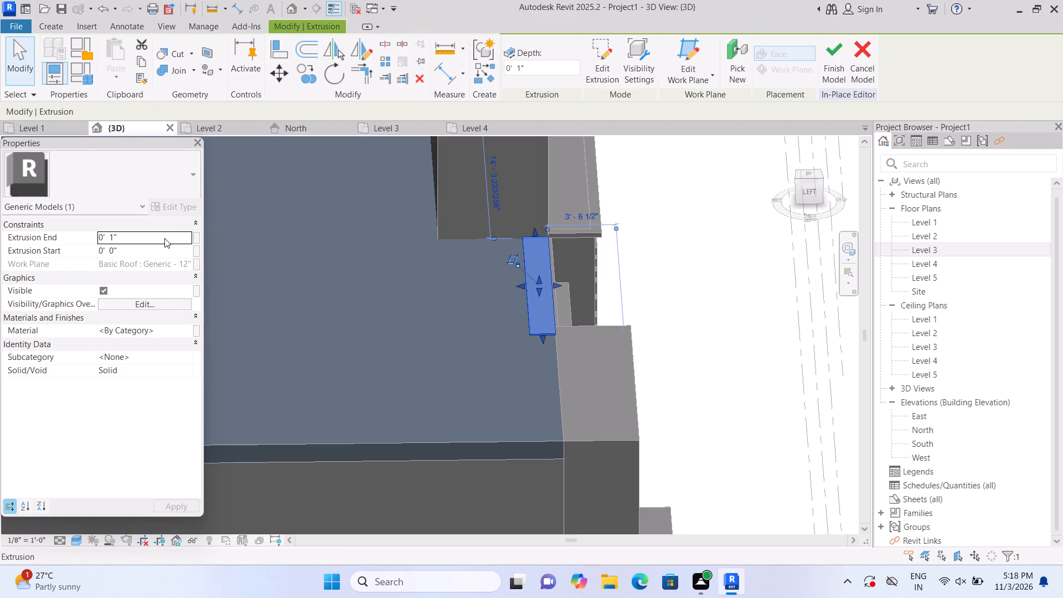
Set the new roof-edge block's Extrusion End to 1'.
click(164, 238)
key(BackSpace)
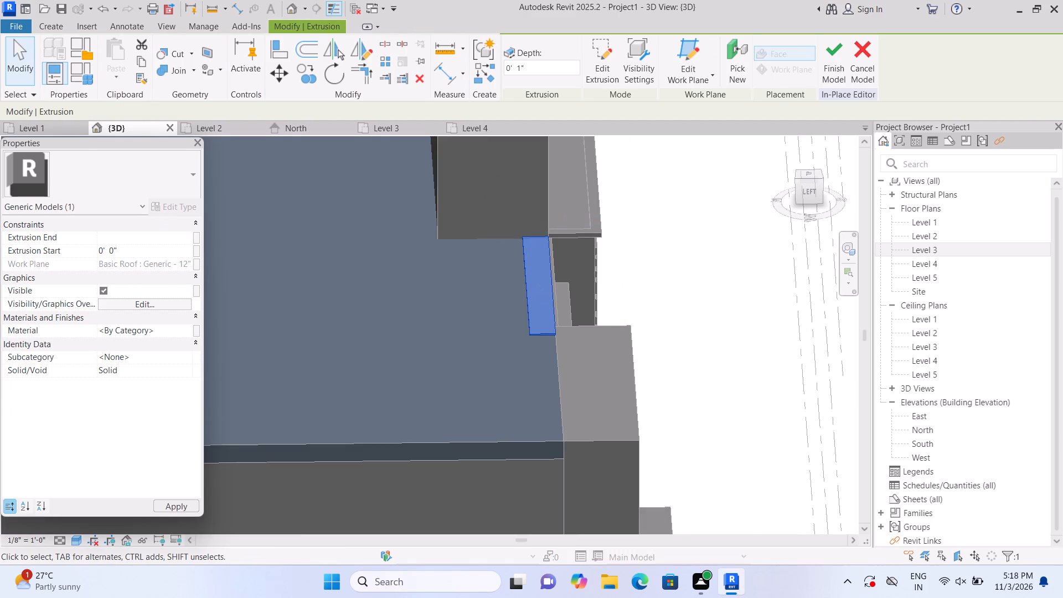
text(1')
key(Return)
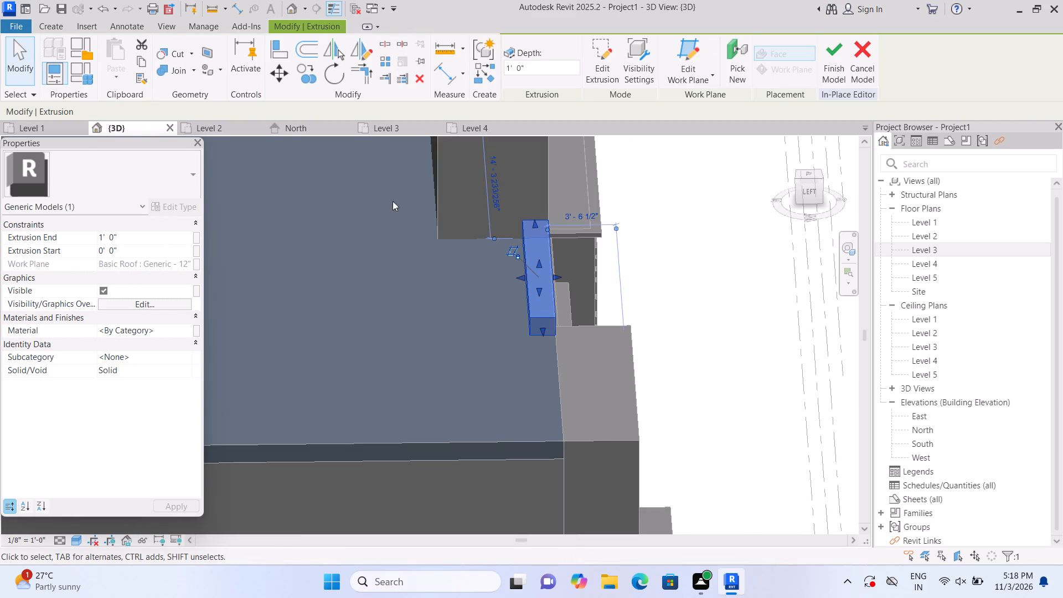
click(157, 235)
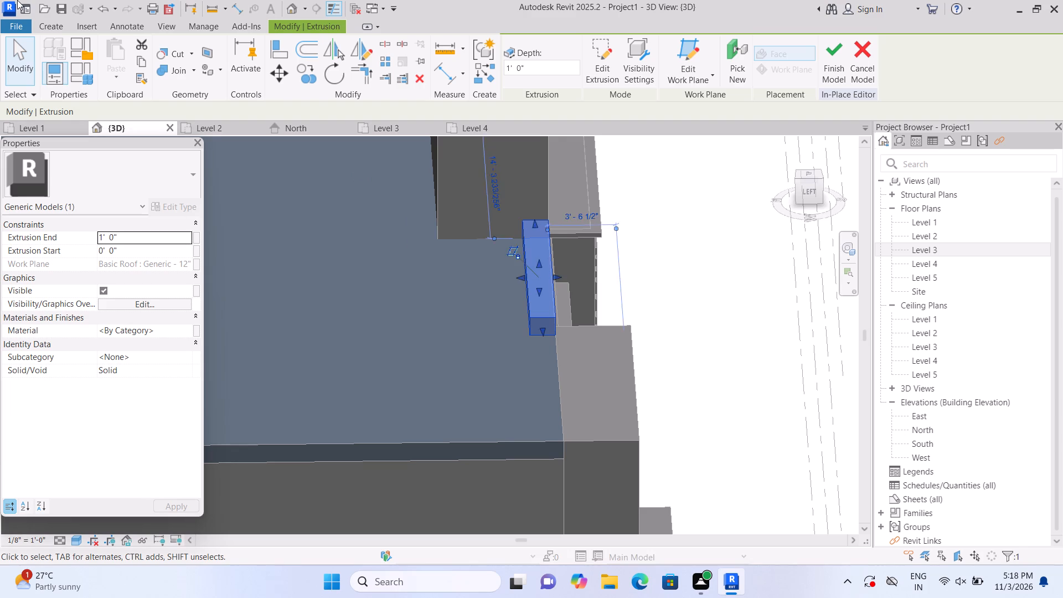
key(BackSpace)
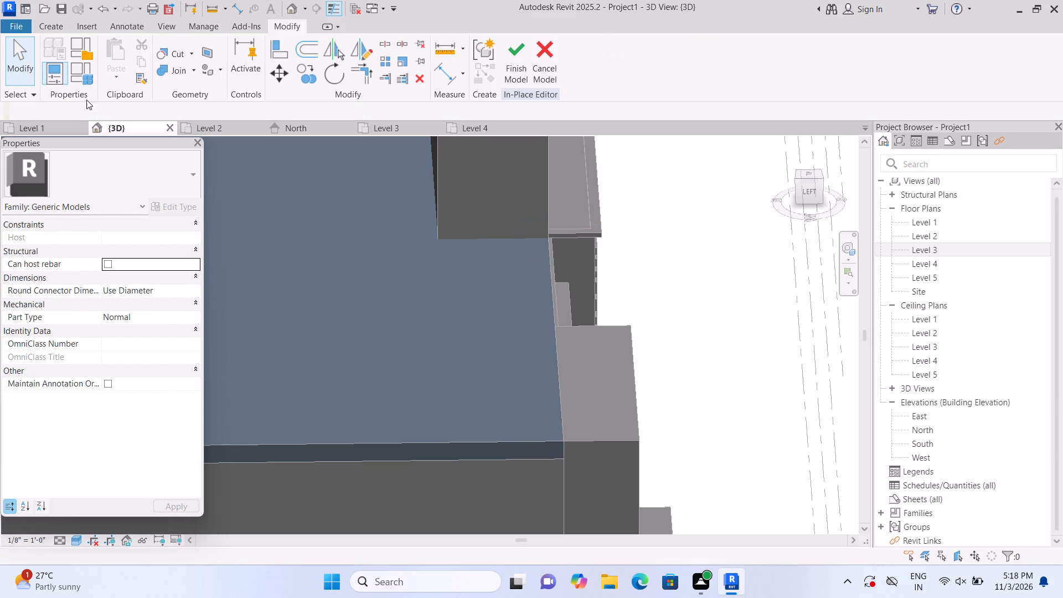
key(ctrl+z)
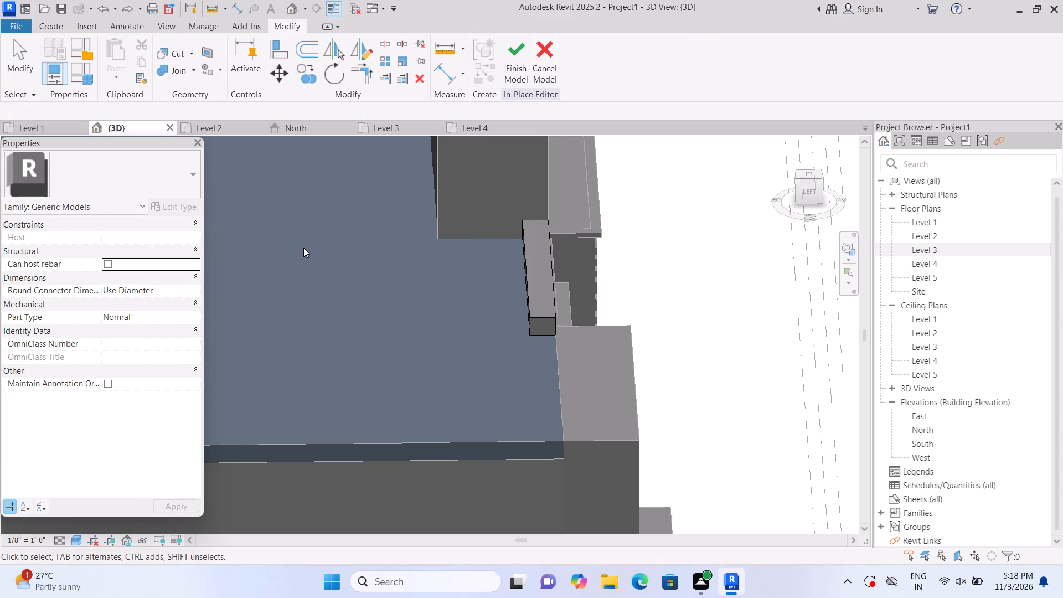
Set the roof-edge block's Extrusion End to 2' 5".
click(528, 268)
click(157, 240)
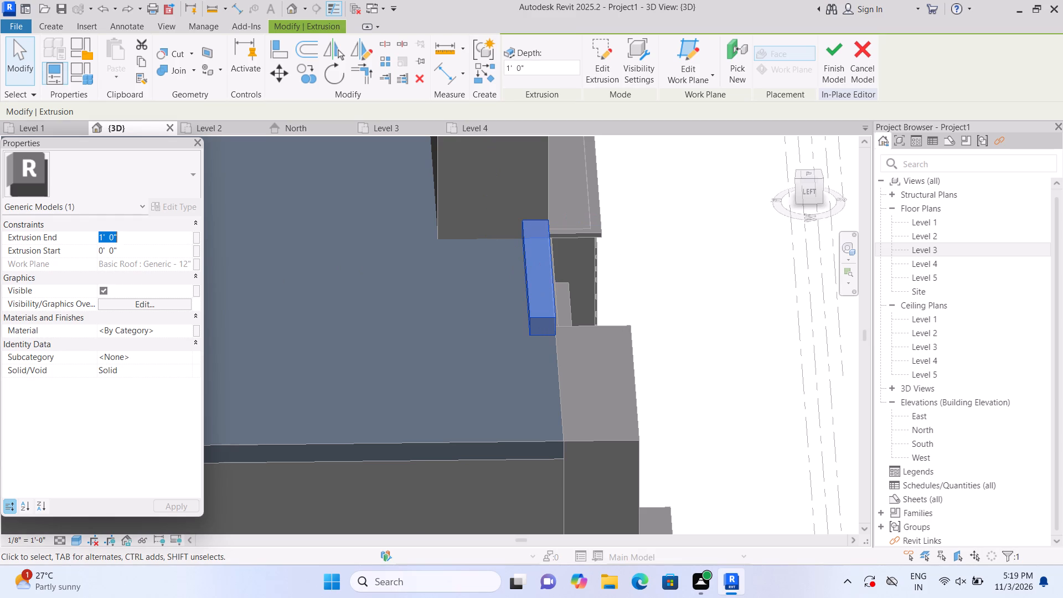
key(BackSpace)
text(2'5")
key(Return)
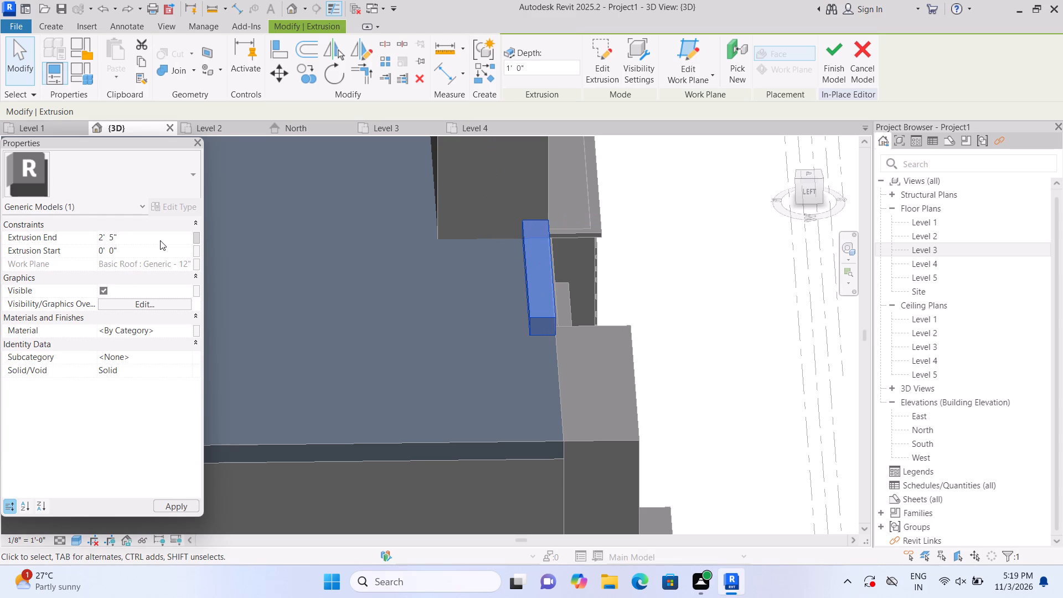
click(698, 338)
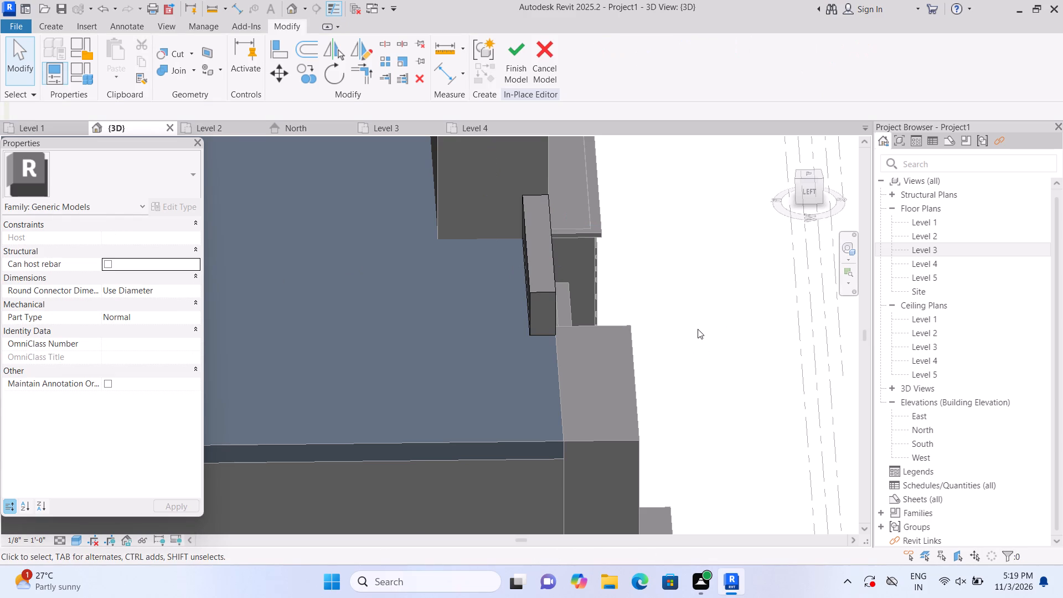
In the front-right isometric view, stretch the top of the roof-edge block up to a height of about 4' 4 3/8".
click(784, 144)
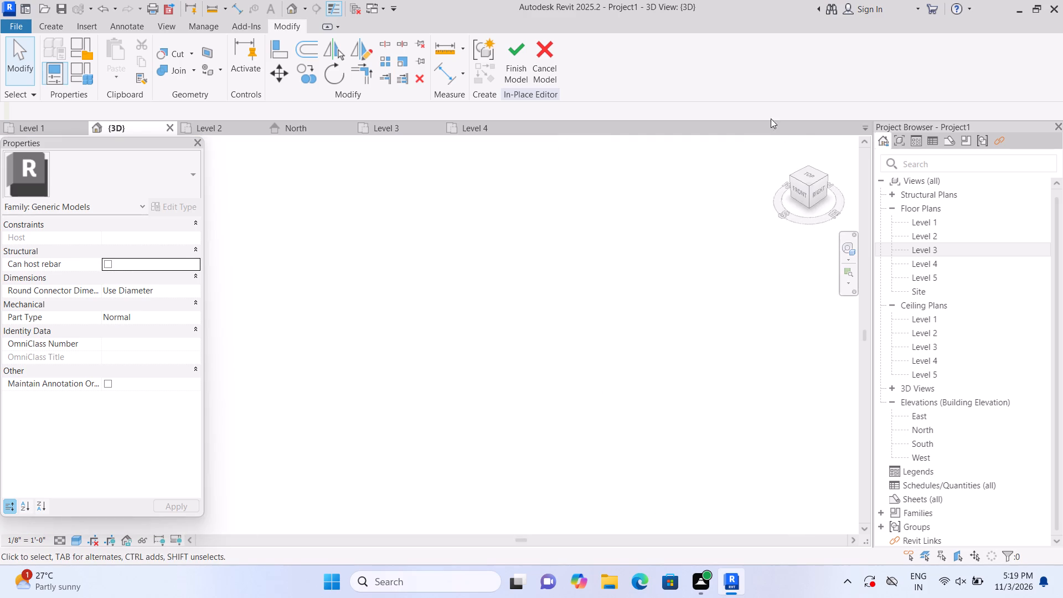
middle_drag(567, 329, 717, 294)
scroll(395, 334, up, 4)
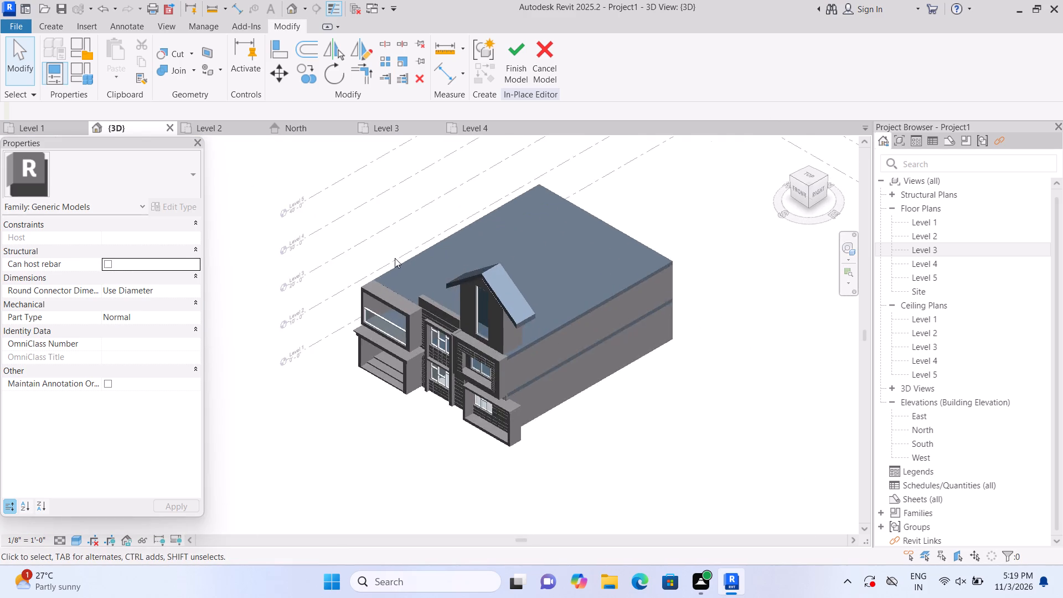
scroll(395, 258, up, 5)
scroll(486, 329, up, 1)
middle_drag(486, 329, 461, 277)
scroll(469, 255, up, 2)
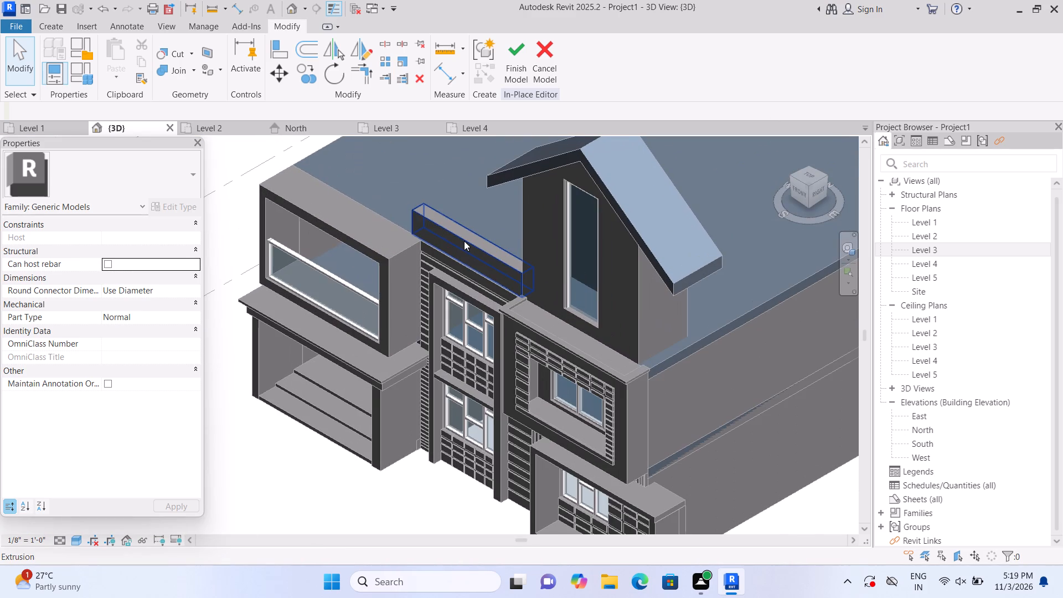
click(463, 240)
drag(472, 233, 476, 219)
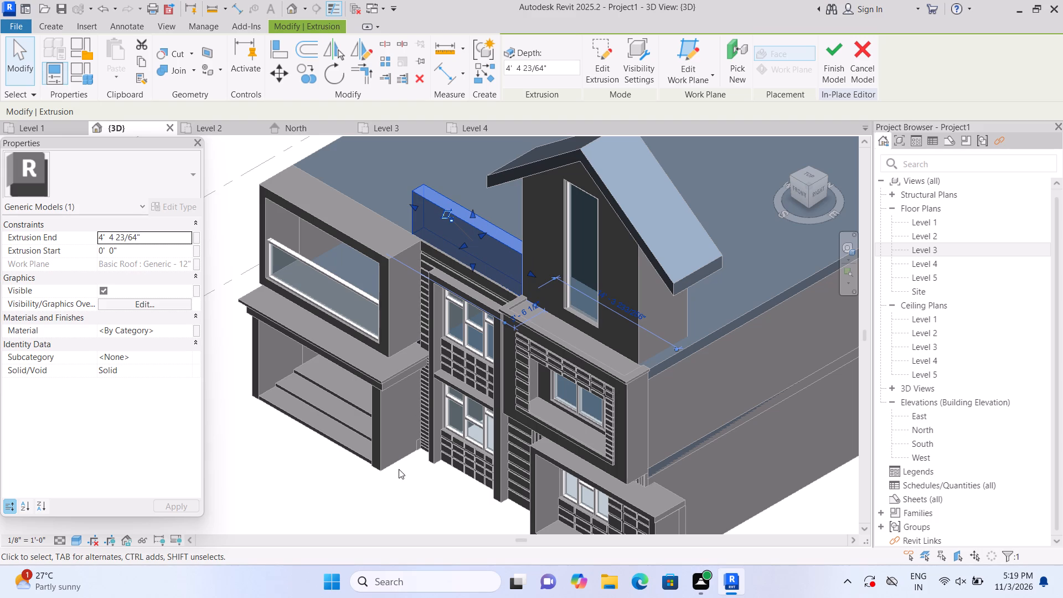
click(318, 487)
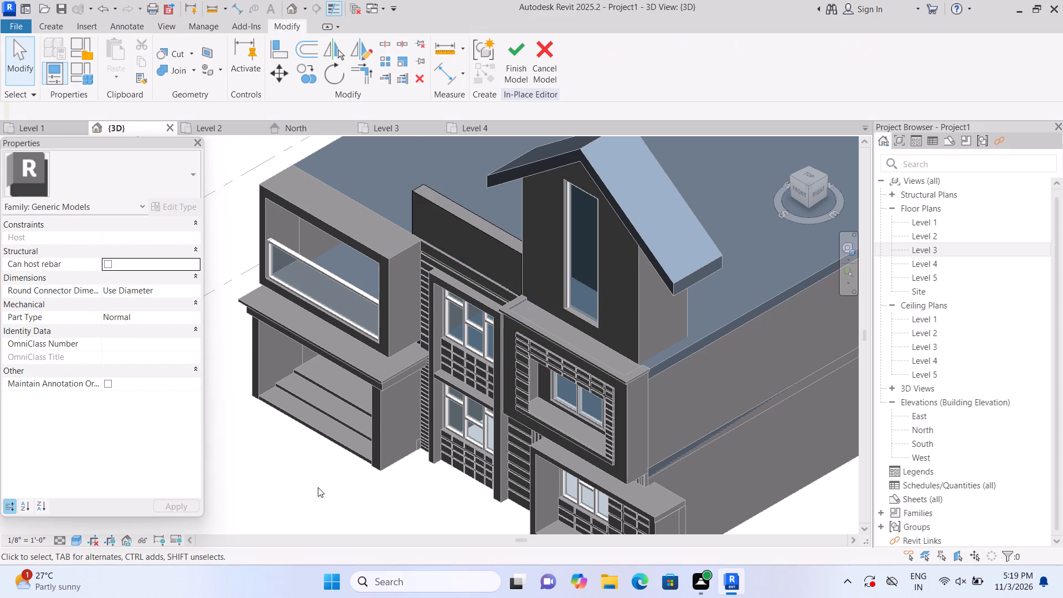
Stretch the top of the roof-edge block up to a height of about 5' 9 1/2".
scroll(318, 487, down, 1)
scroll(347, 465, up, 1)
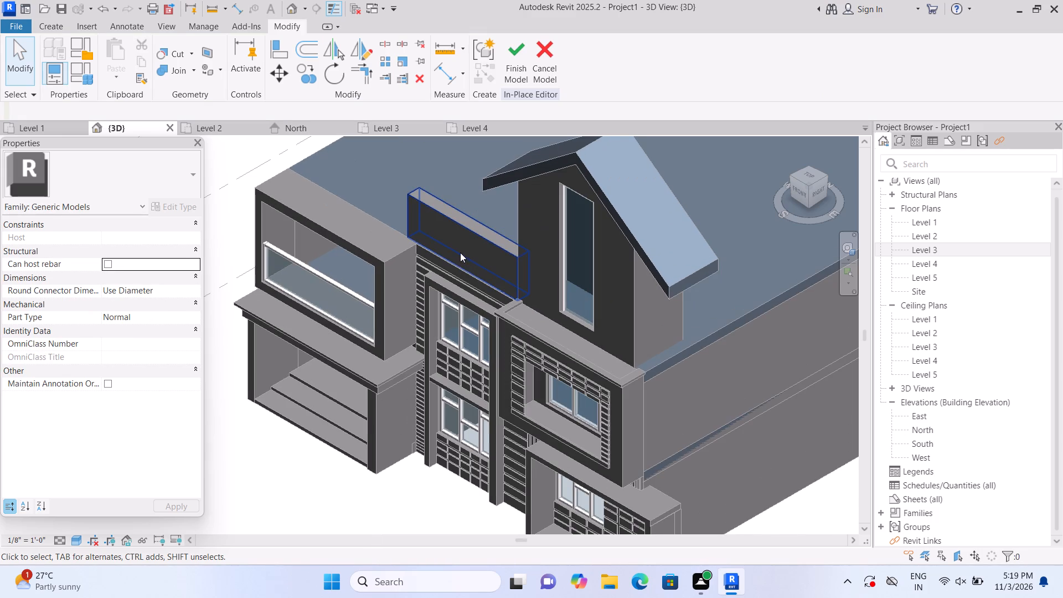
scroll(455, 240, up, 1)
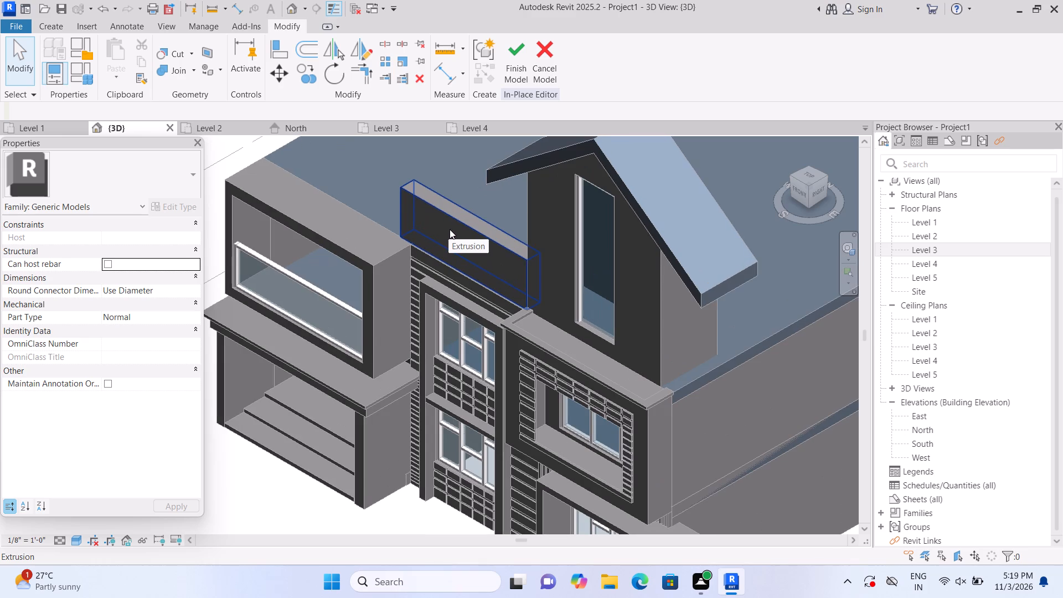
click(450, 229)
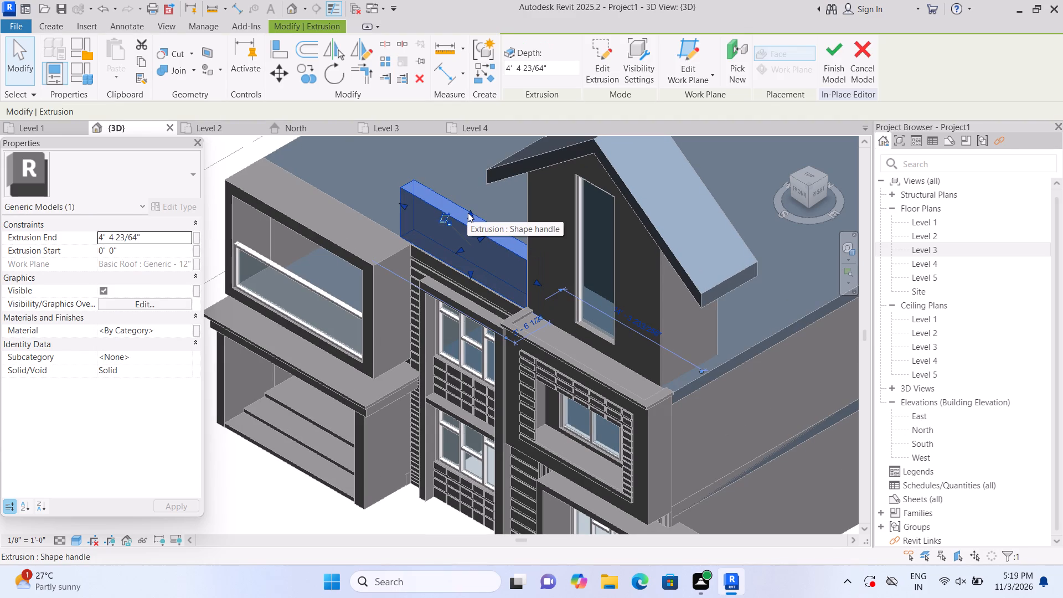
click(468, 213)
double_click(470, 210)
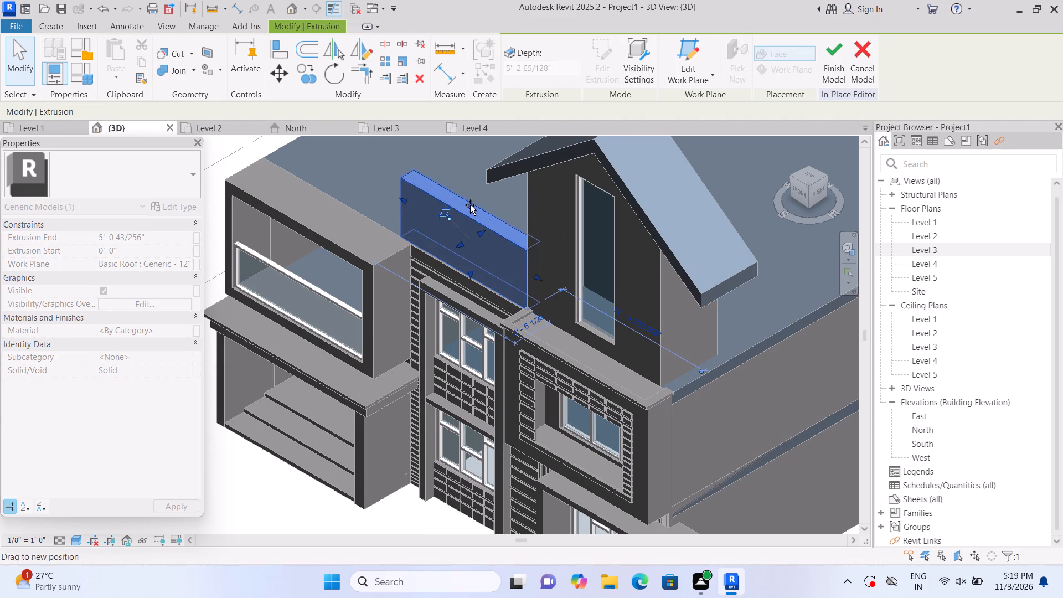
click(470, 204)
click(470, 204)
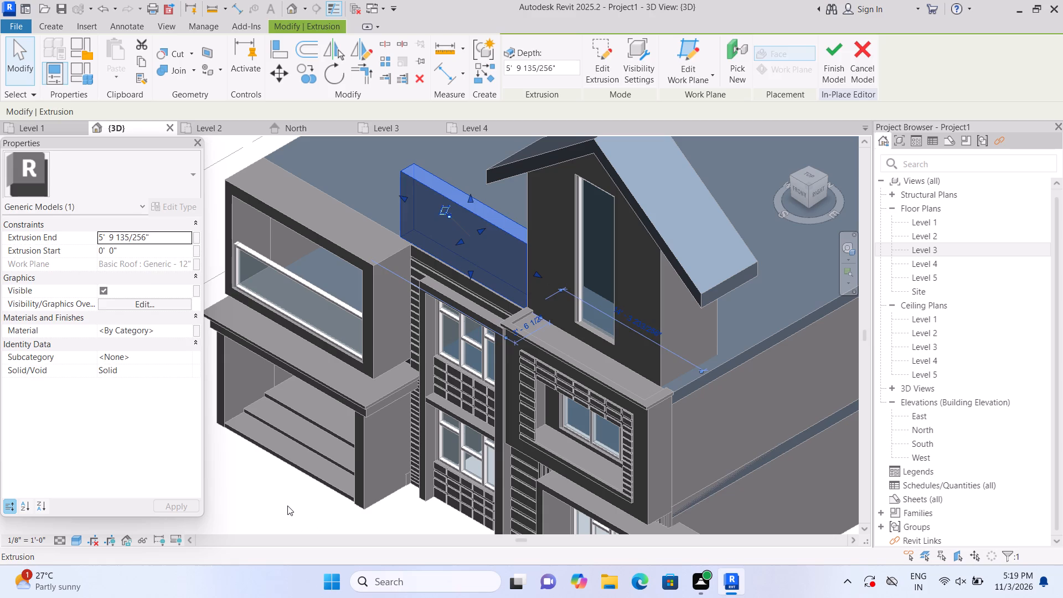
click(287, 506)
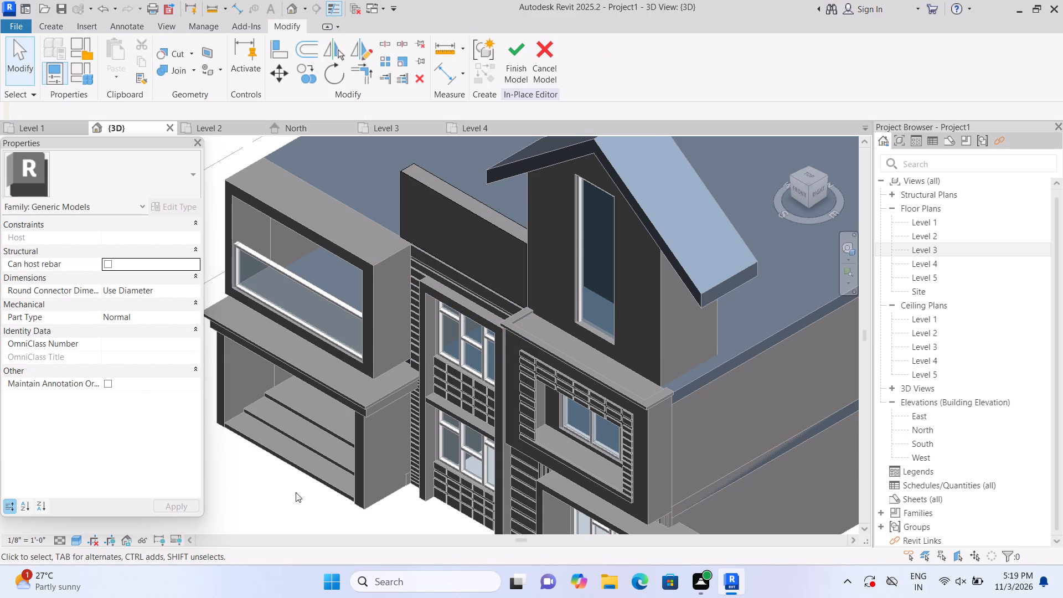
Extend the balcony-side end of the roof-edge block slightly outward along the roof's front edge.
click(432, 226)
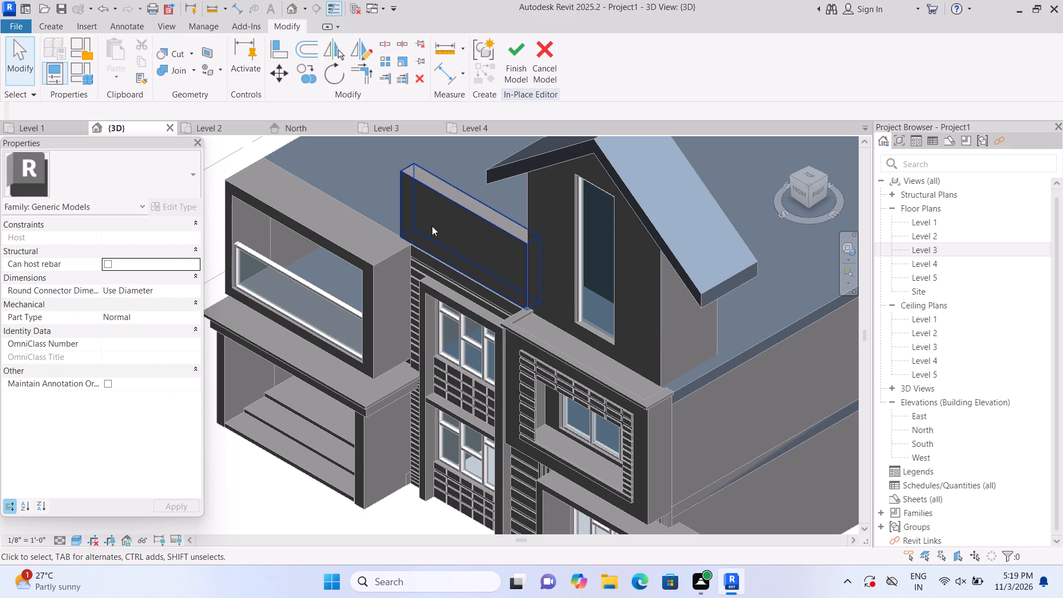
click(405, 195)
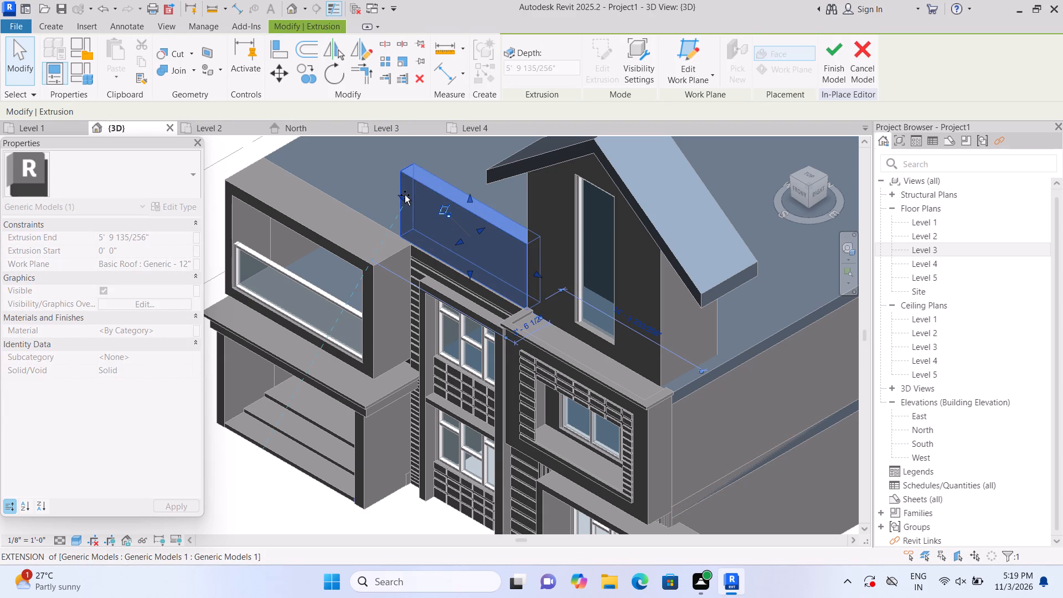
click(238, 487)
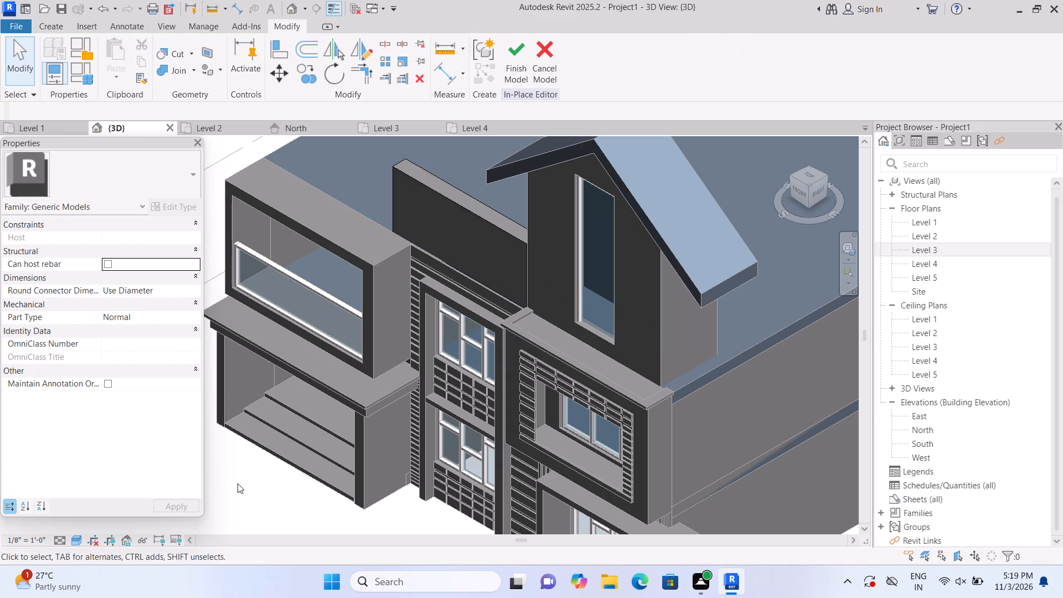
Start a void extrusion in the front view with its work plane on the roof-edge block's front face.
click(801, 189)
scroll(309, 333, up, 2)
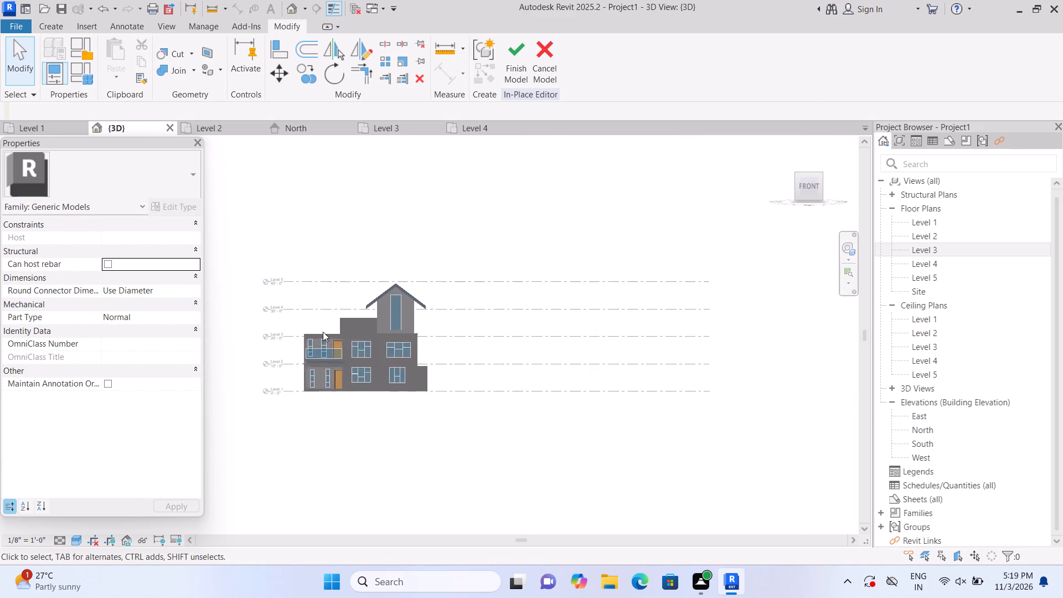
scroll(323, 332, up, 11)
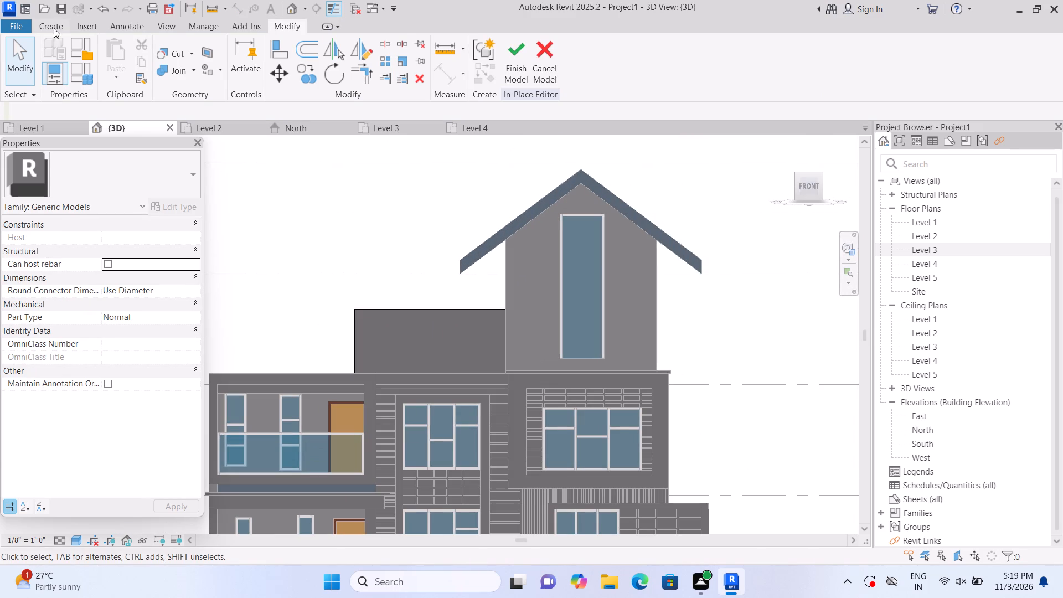
click(56, 24)
click(283, 71)
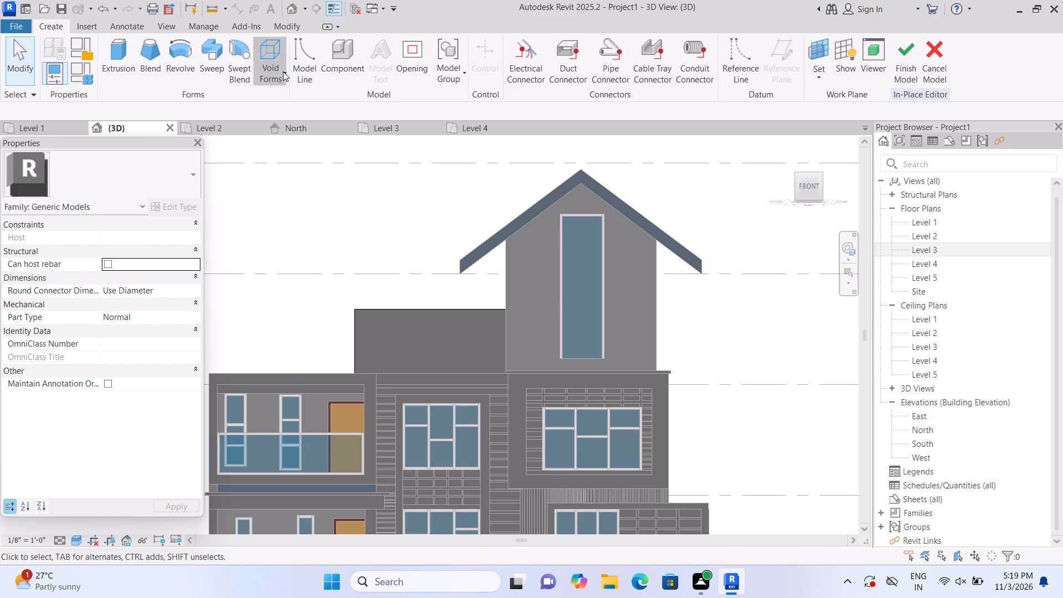
click(288, 97)
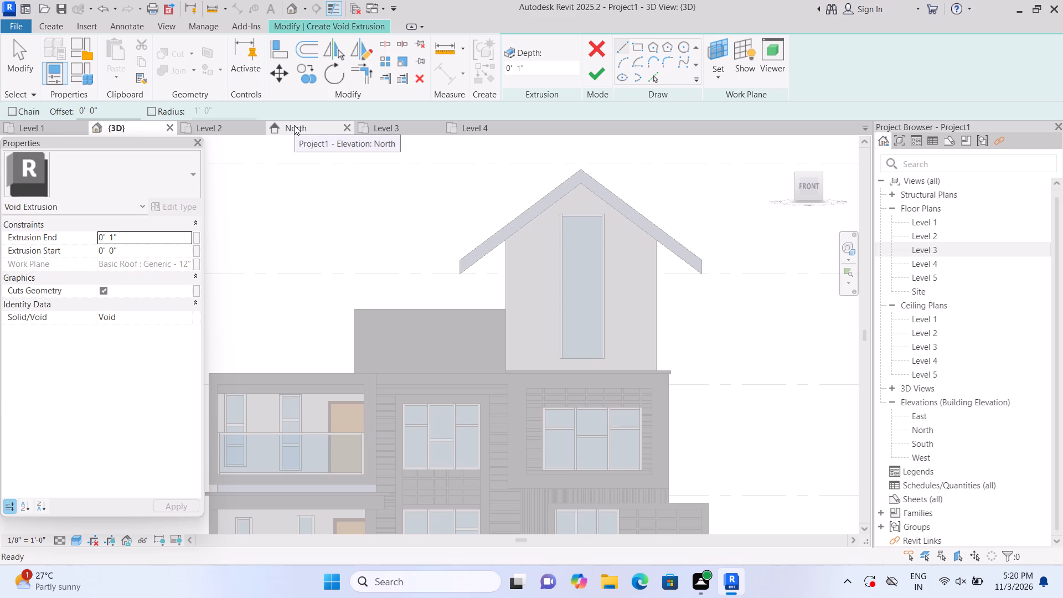
click(715, 75)
drag(716, 133, 717, 138)
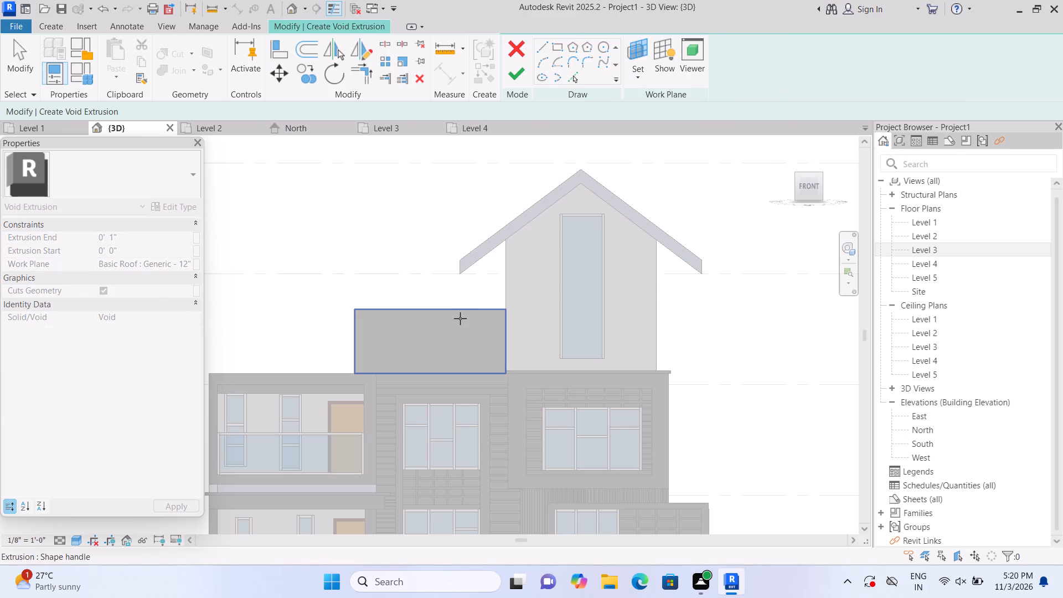
click(460, 318)
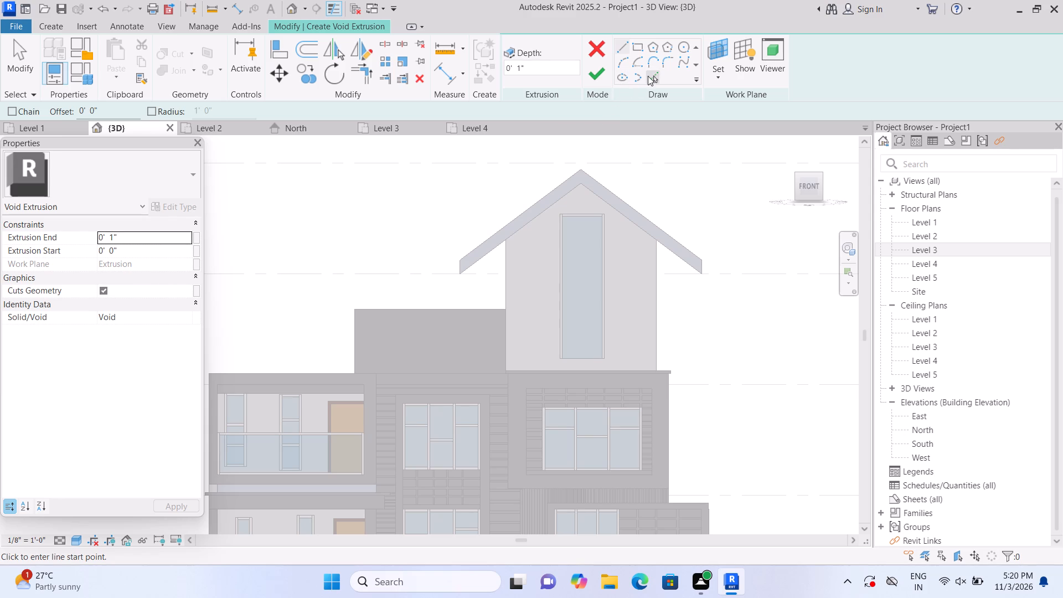
Sketch a rectangle about 11' 6" by 4' 6" inside the block's front face using a 2" offset, and finish the void extrusion.
click(642, 45)
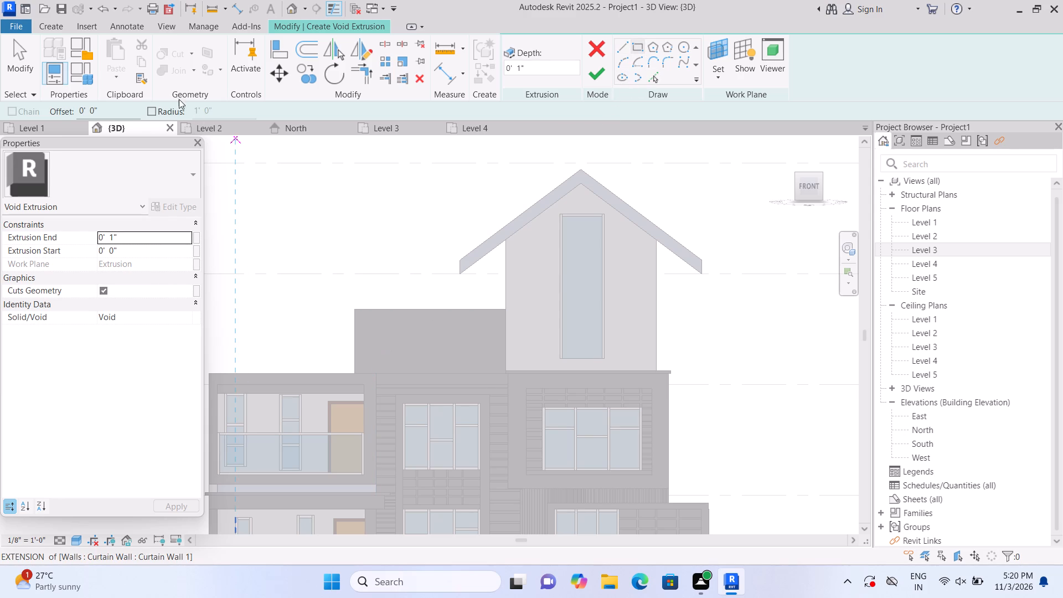
click(107, 109)
key(BackSpace)
key(BackSpace)
key(BackSpace)
key(BackSpace)
key(BackSpace)
key(BackSpace)
key(BackSpace)
key(BackSpace)
key(BackSpace)
key(BackSpace)
key(BackSpace)
text(2")
key(Return)
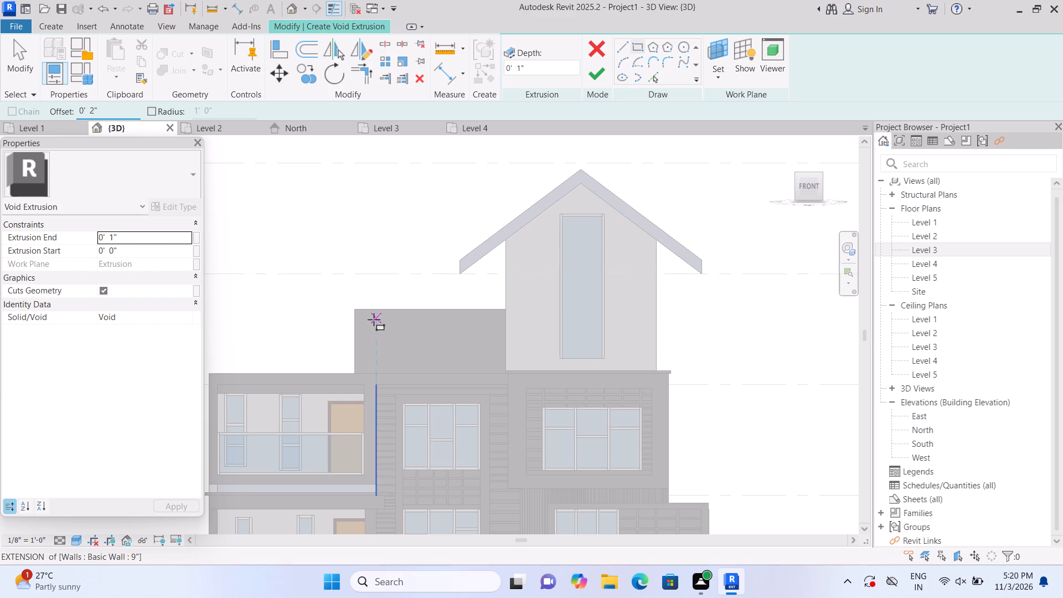
scroll(370, 324, up, 1)
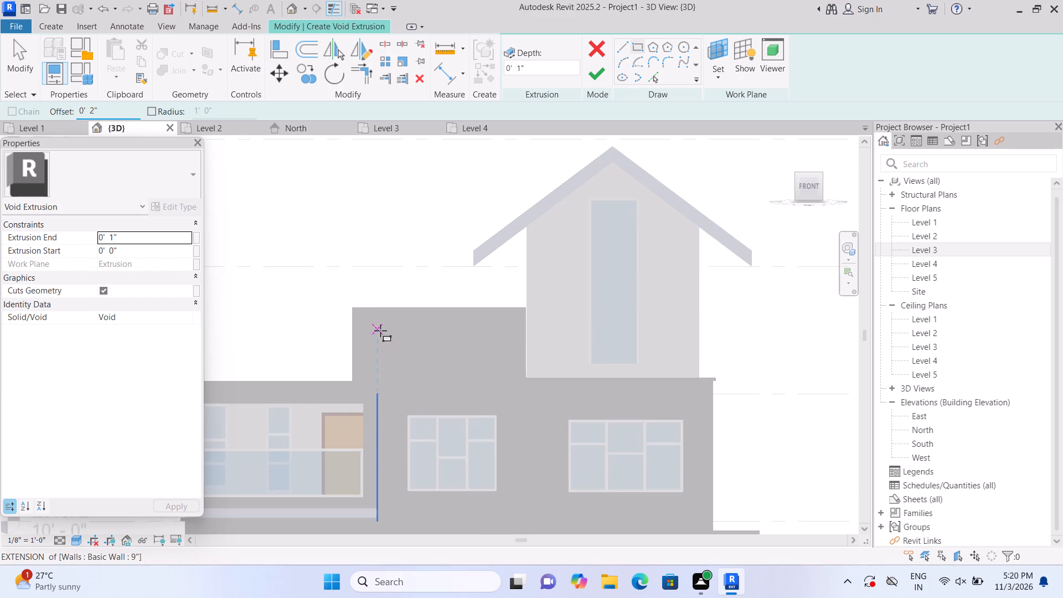
scroll(380, 331, up, 2)
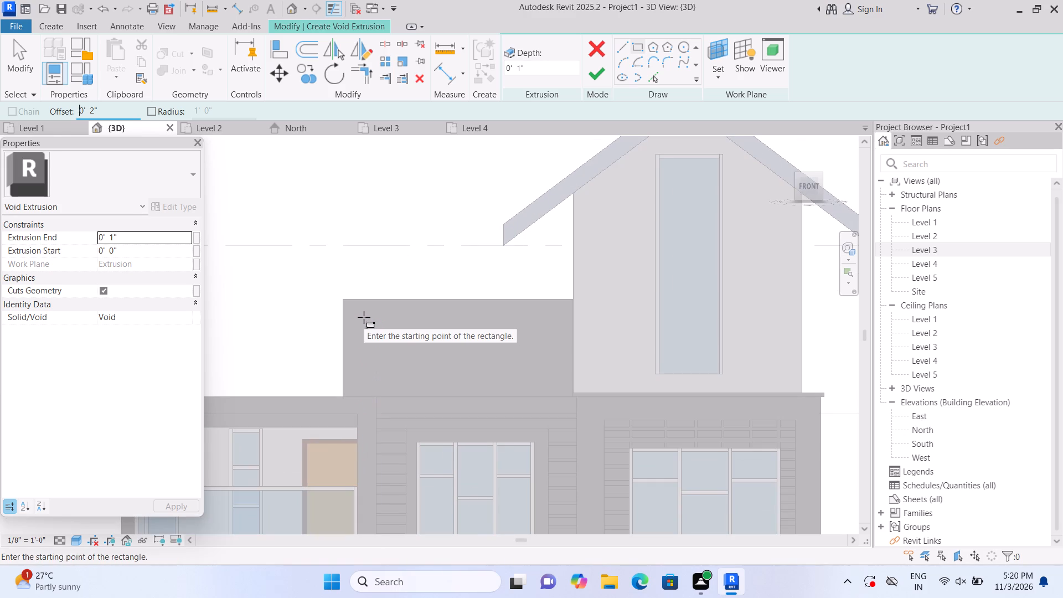
click(363, 316)
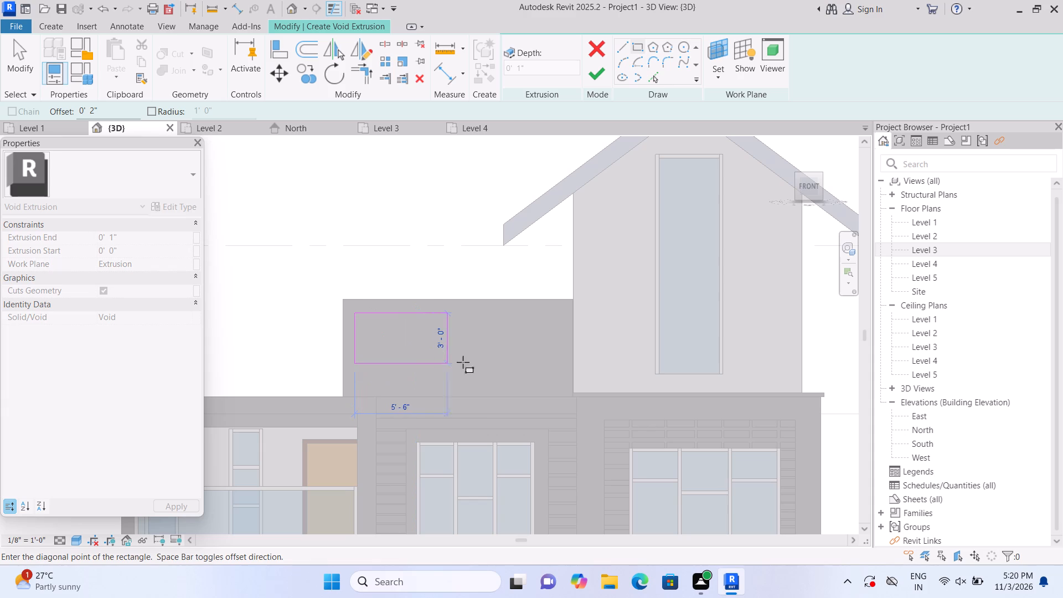
key(Escape)
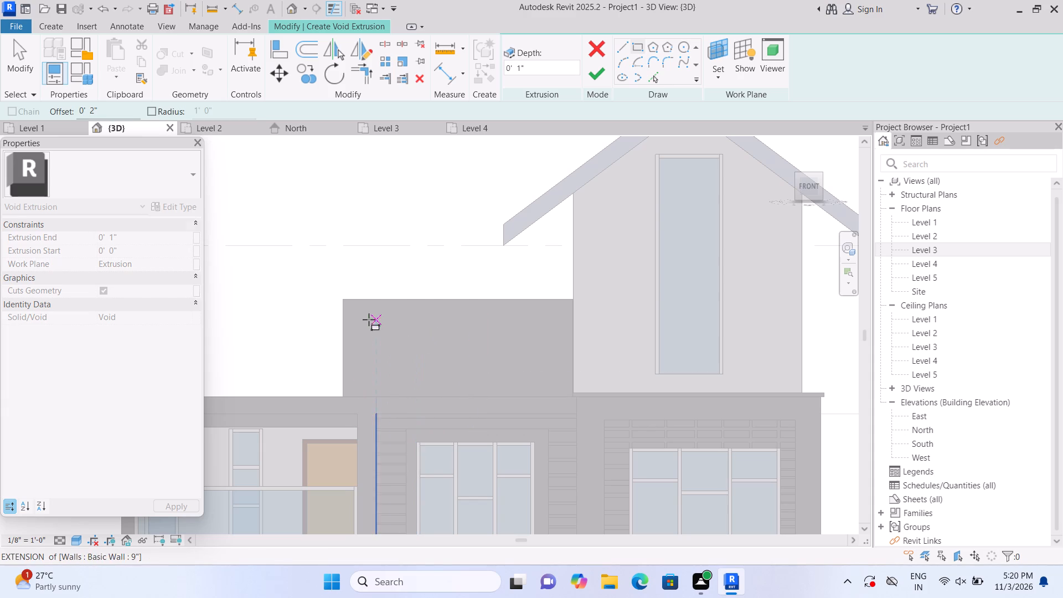
click(364, 316)
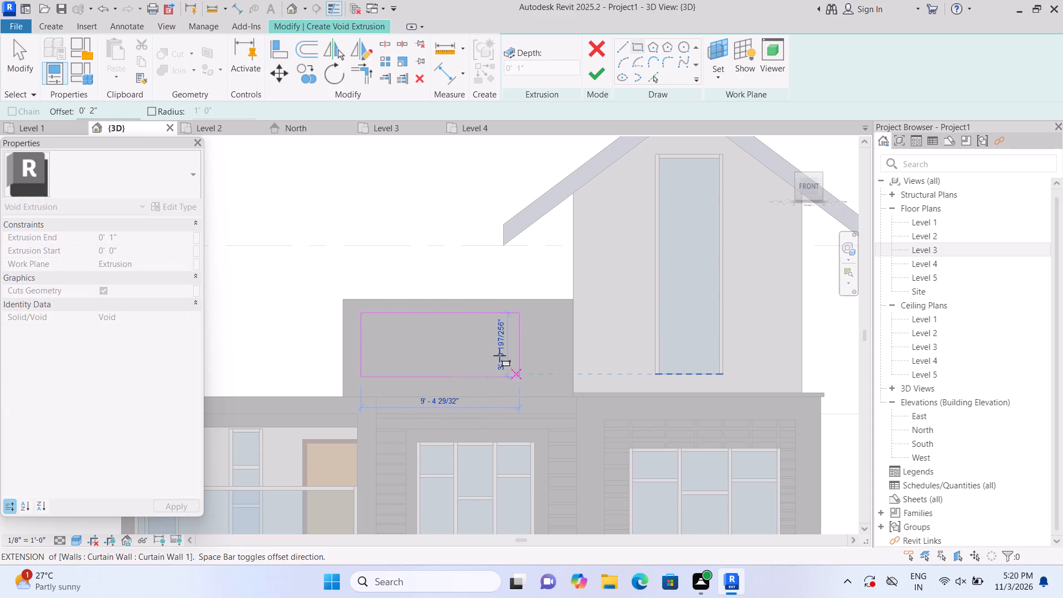
click(555, 386)
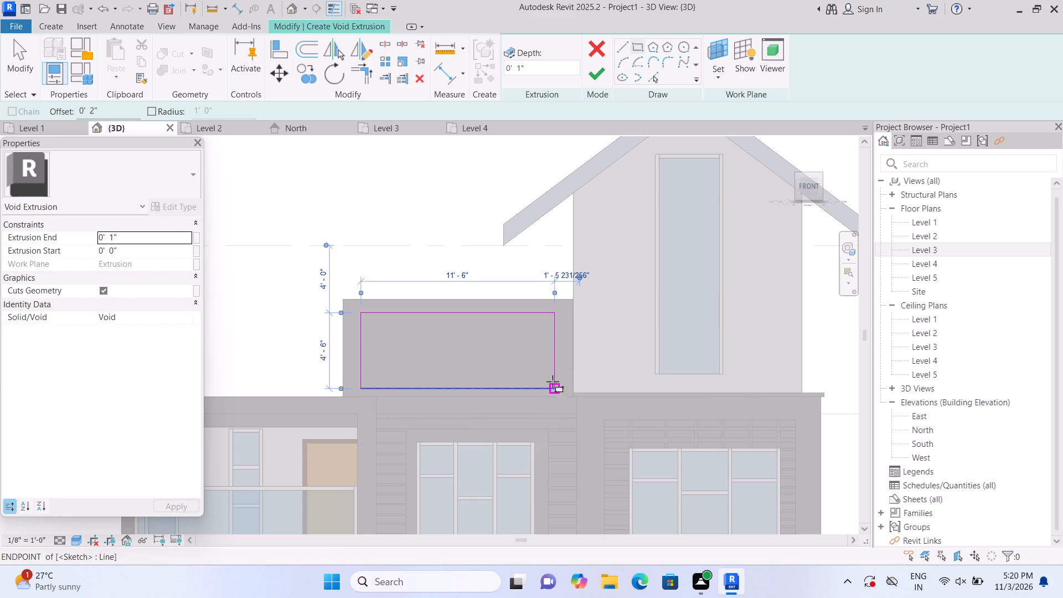
click(603, 72)
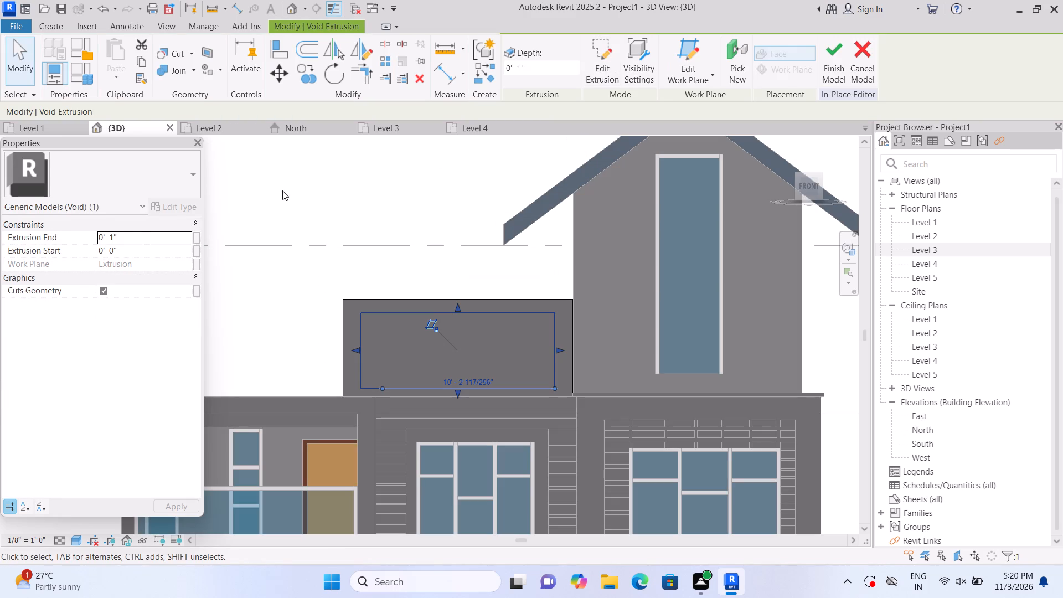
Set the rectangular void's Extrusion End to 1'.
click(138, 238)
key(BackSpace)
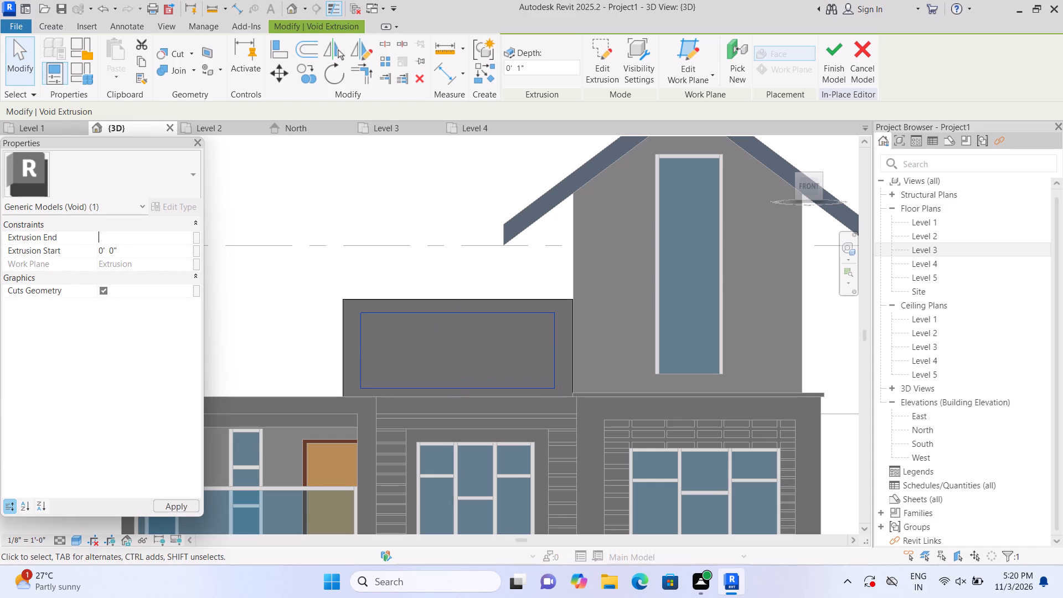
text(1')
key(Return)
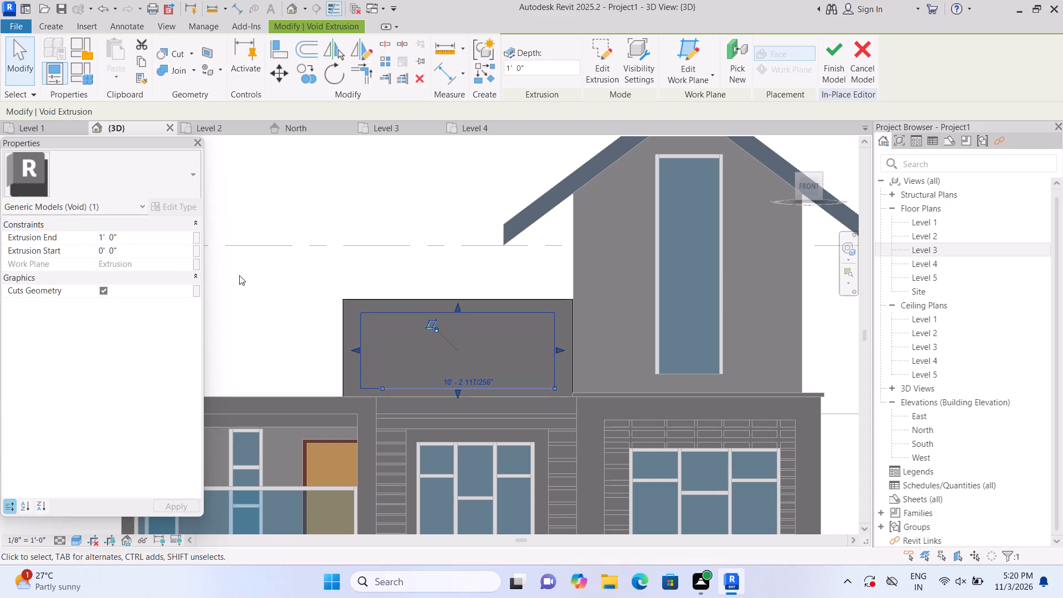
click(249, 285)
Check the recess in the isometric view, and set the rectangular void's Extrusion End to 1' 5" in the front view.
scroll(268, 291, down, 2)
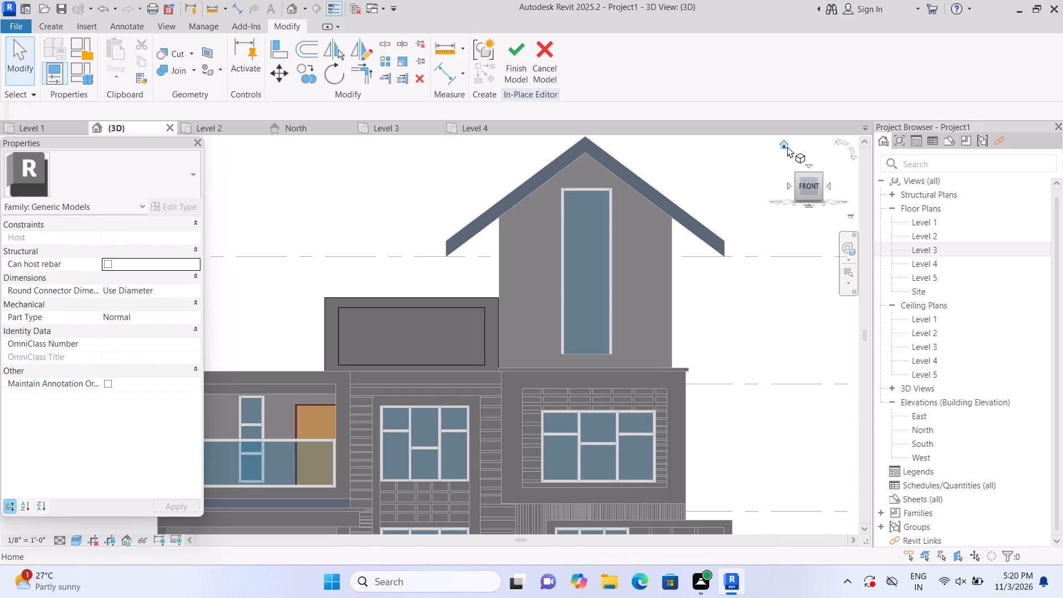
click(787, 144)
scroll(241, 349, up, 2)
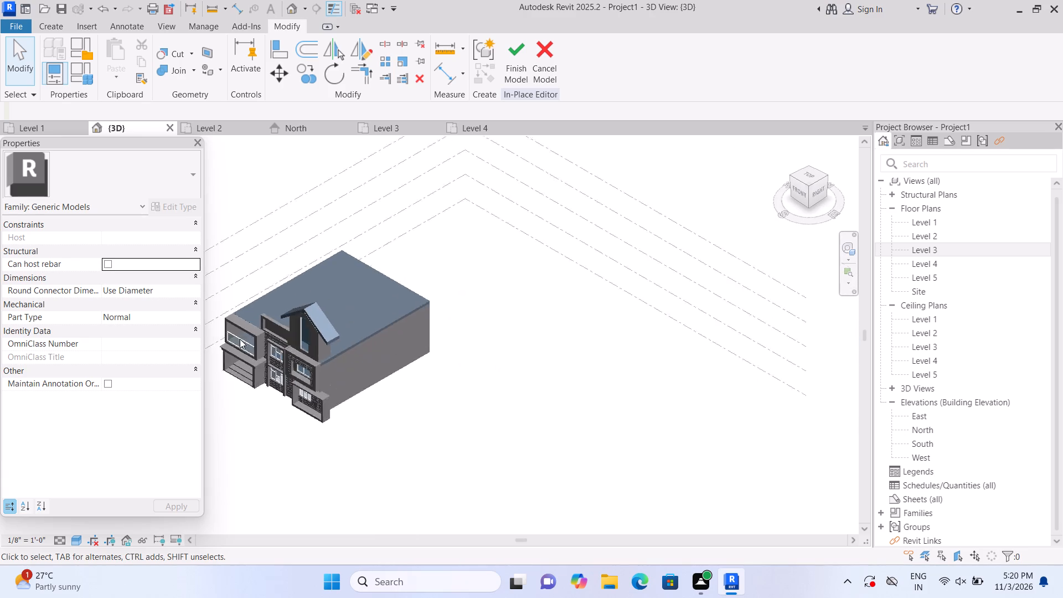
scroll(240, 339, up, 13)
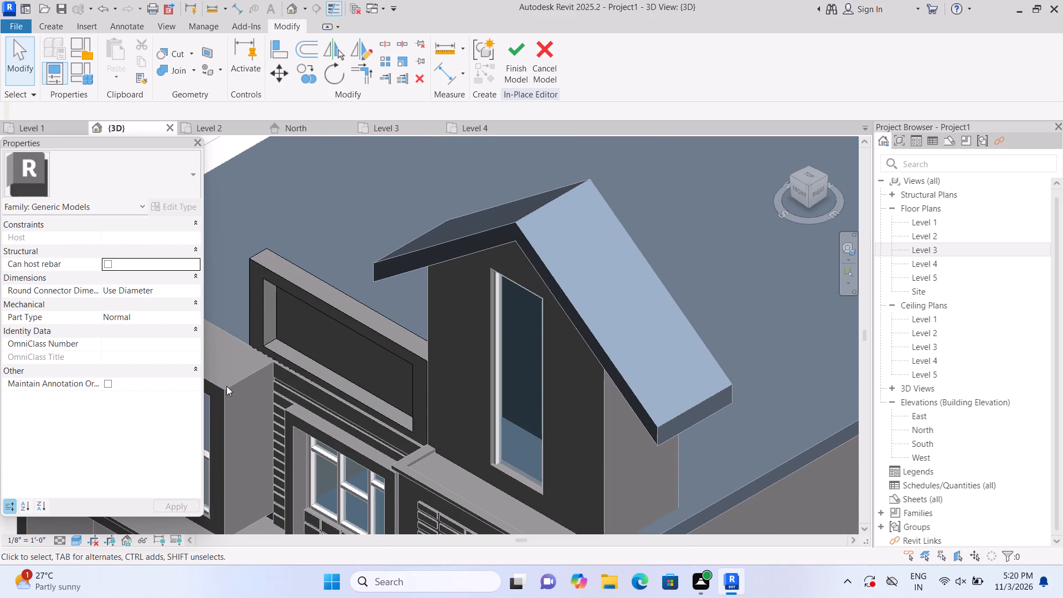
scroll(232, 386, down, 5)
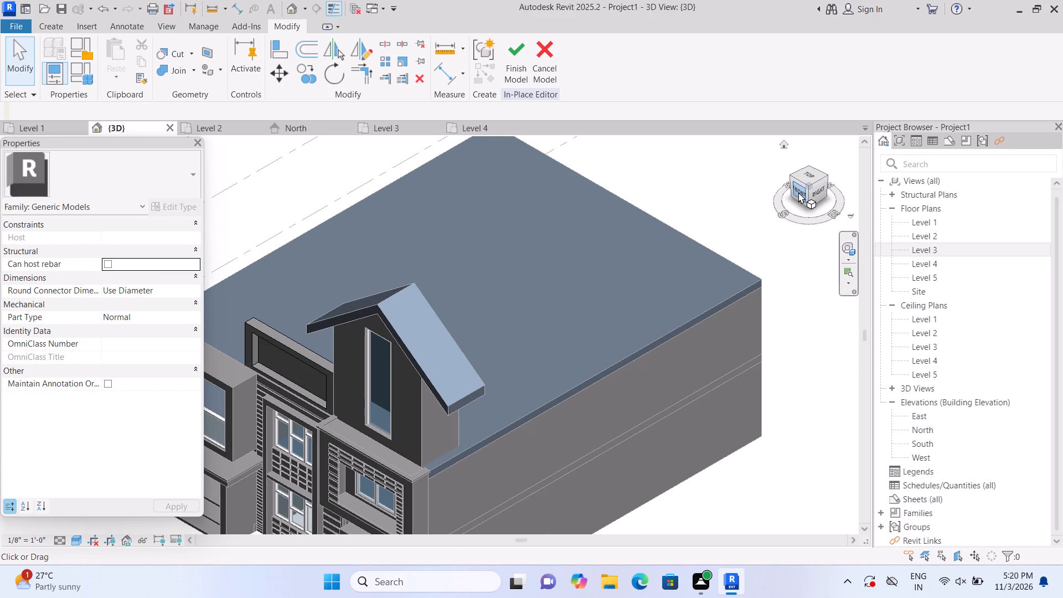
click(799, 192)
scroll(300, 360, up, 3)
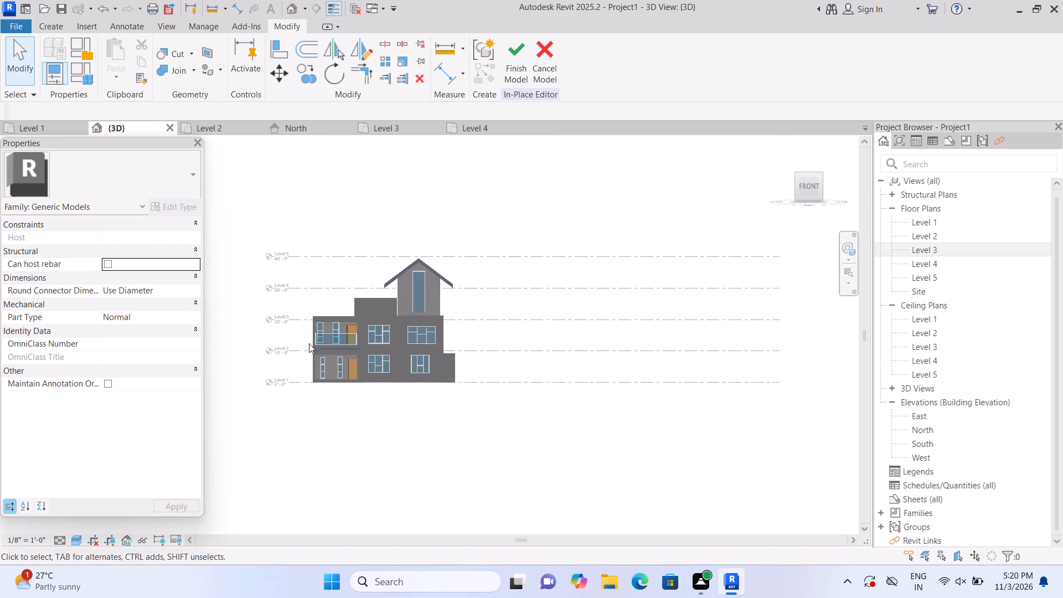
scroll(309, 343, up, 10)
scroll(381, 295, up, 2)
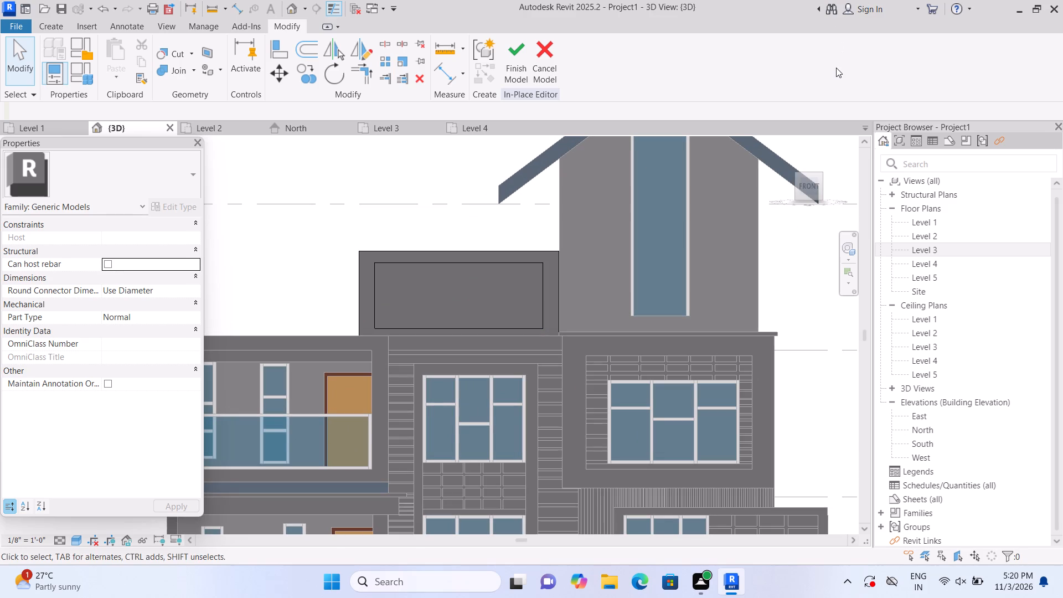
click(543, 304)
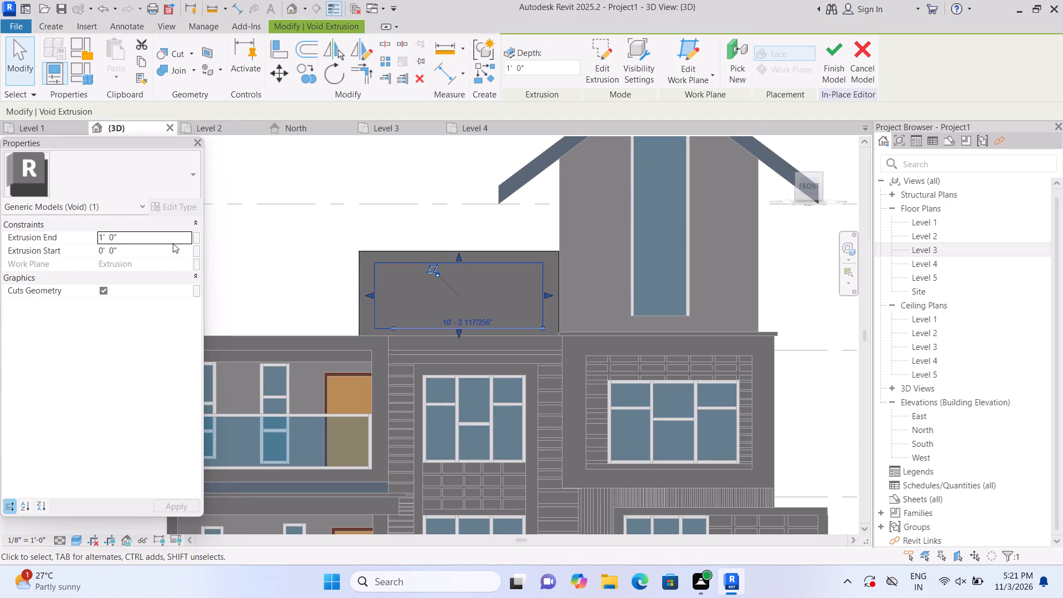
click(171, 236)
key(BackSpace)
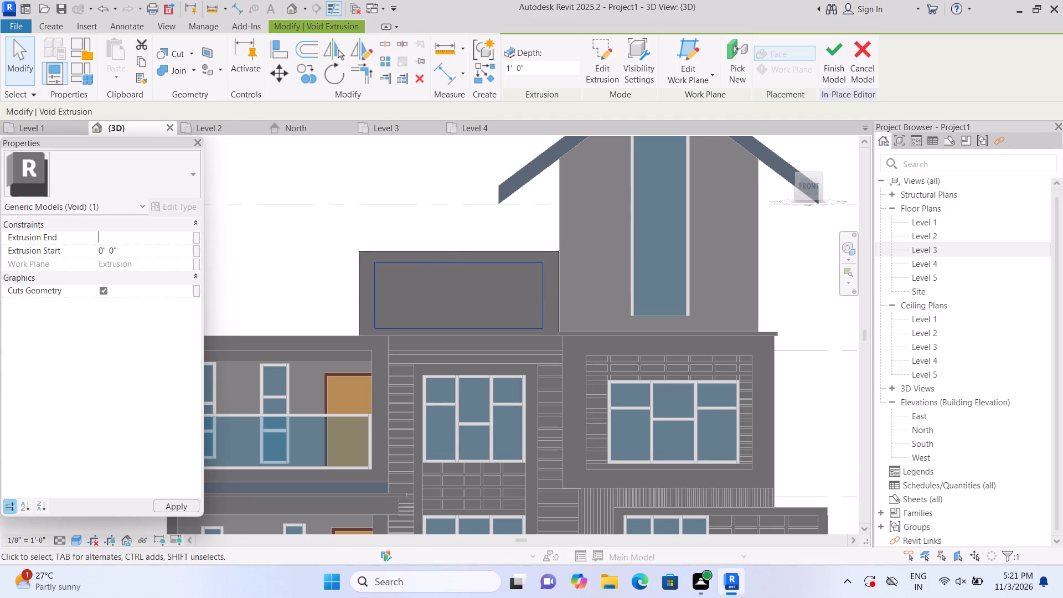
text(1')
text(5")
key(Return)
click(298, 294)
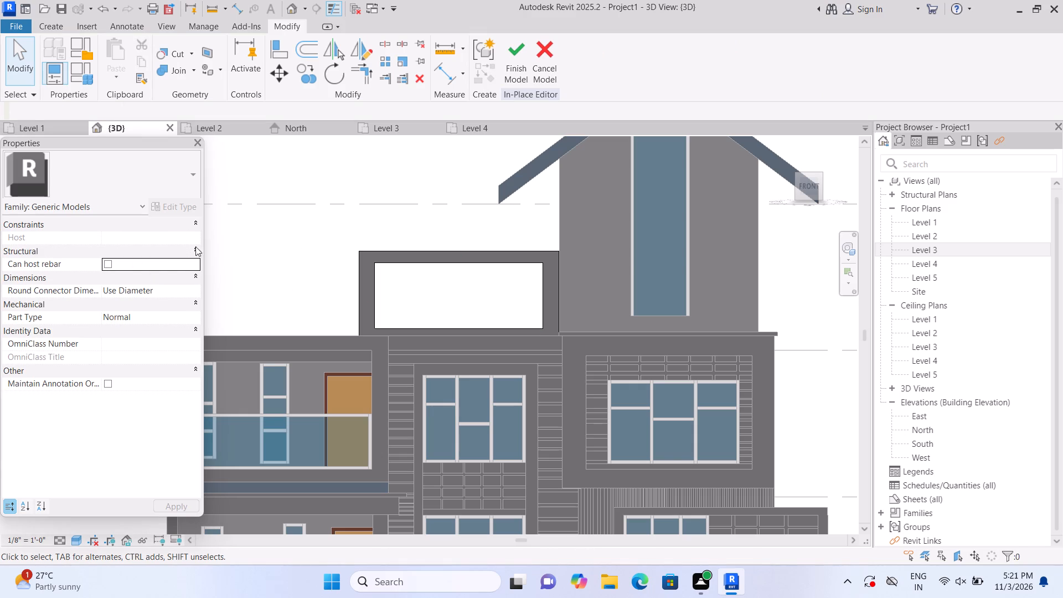
Set the rectangular void's Extrusion End to 1' 2".
click(390, 263)
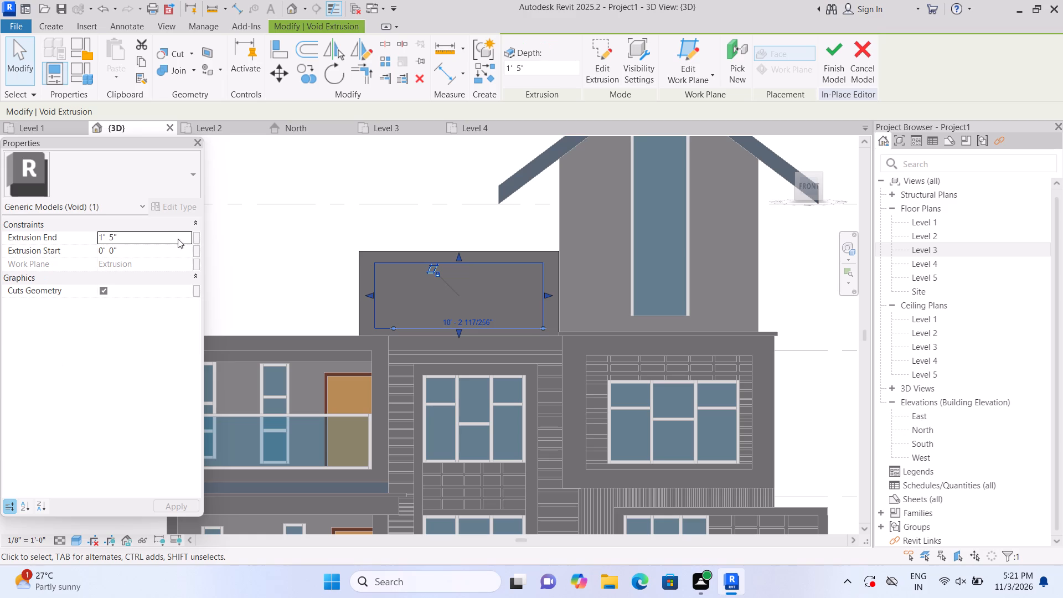
click(175, 235)
key(BackSpace)
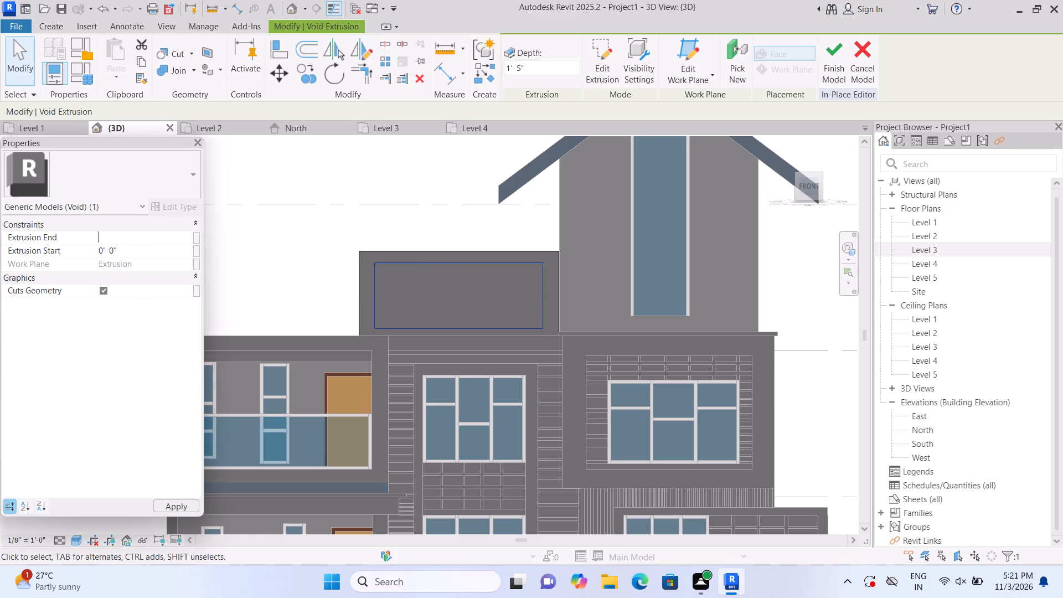
text(1')
key(2)
key(shift+quotedbl)
key(Return)
click(264, 262)
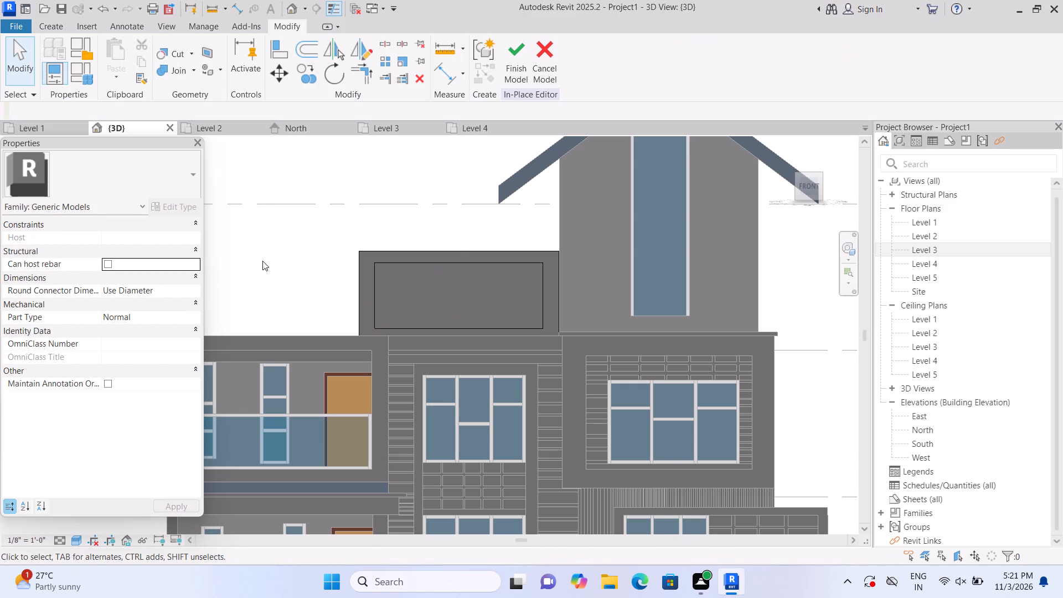
Start another void extrusion with its work plane on the recessed face inside the roof-edge block.
click(50, 26)
click(286, 69)
click(299, 106)
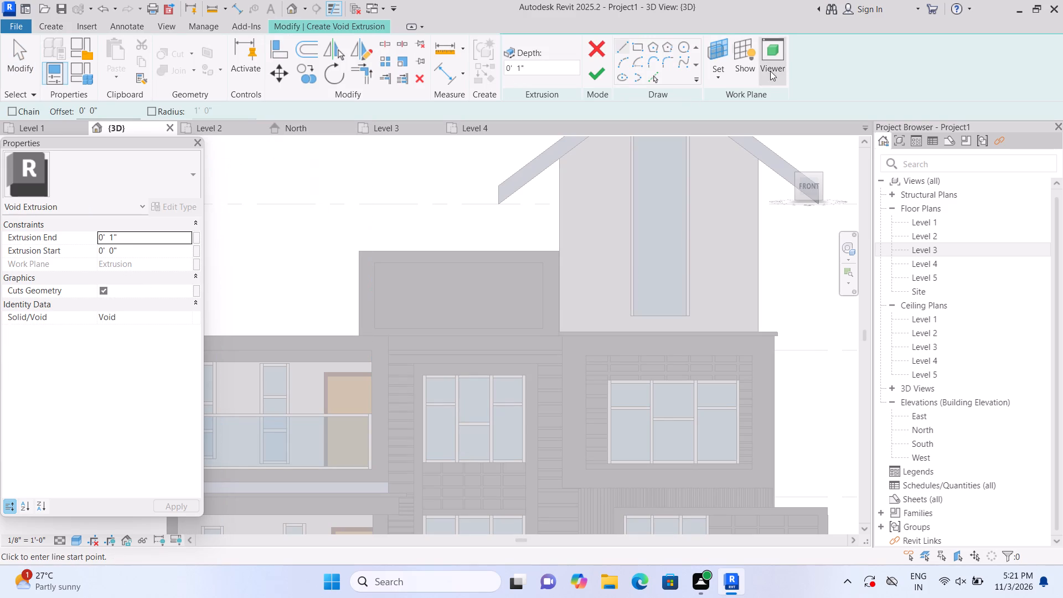
click(724, 80)
click(740, 135)
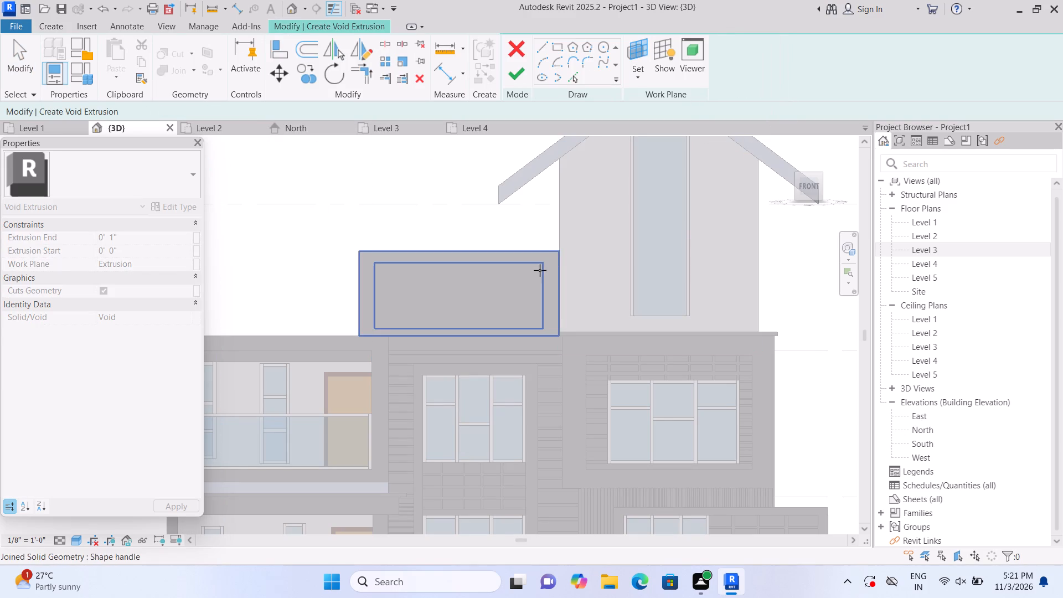
click(515, 276)
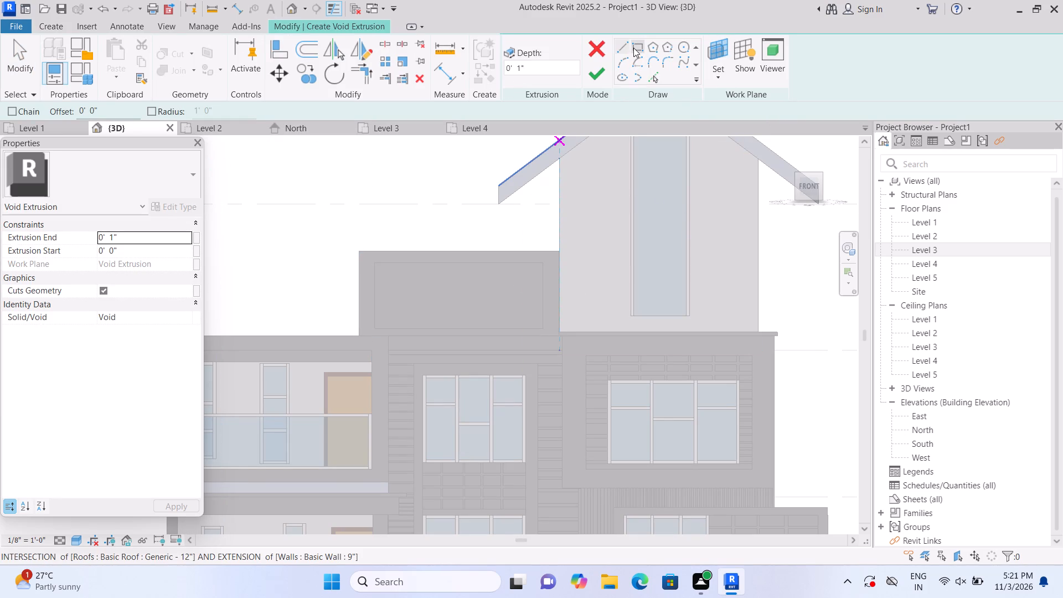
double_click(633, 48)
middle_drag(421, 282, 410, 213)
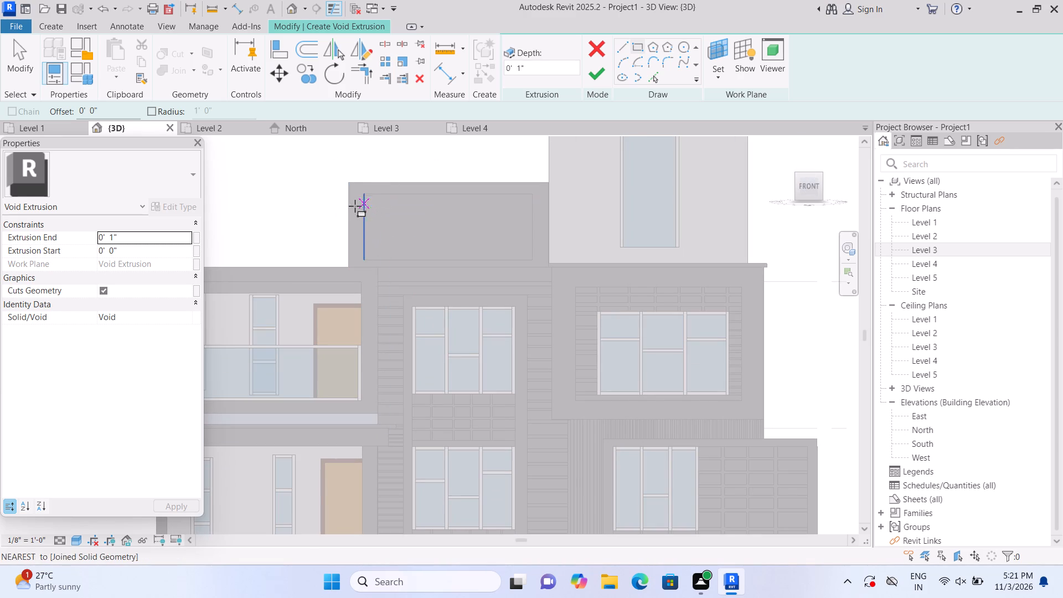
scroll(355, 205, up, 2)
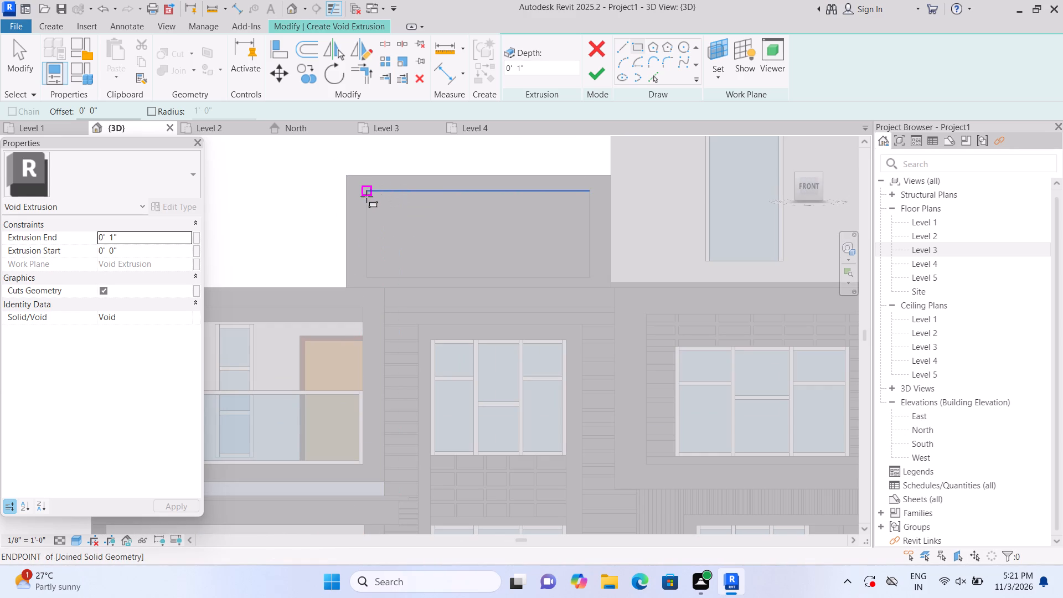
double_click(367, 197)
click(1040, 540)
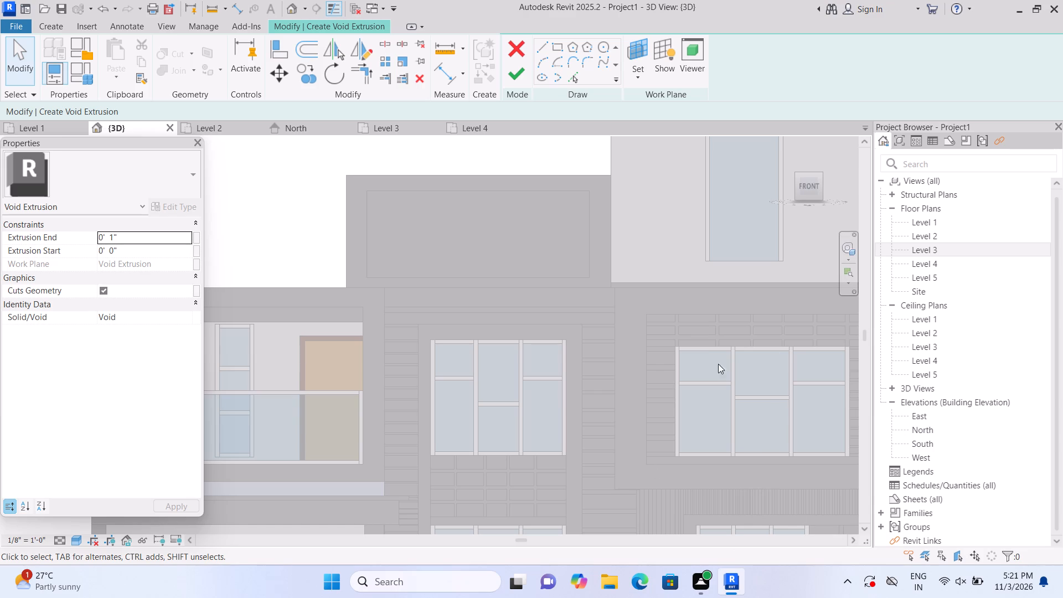
Sketch two full-height vertical rectangles, each about 3" wide by 4' 6" tall, near the recessed face's left end with a gap between them.
click(556, 44)
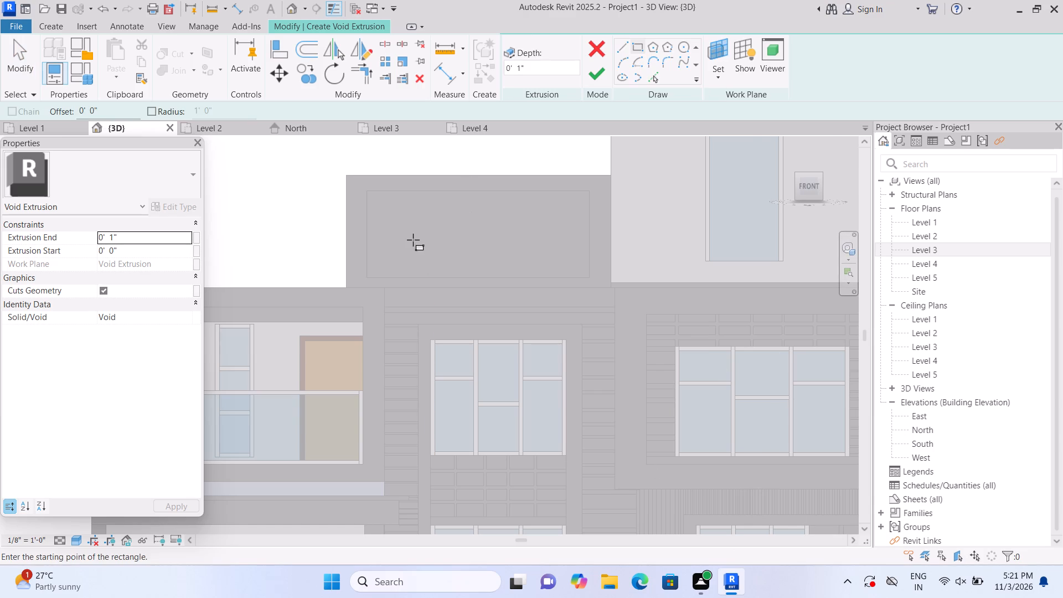
scroll(413, 240, up, 1)
scroll(370, 187, up, 1)
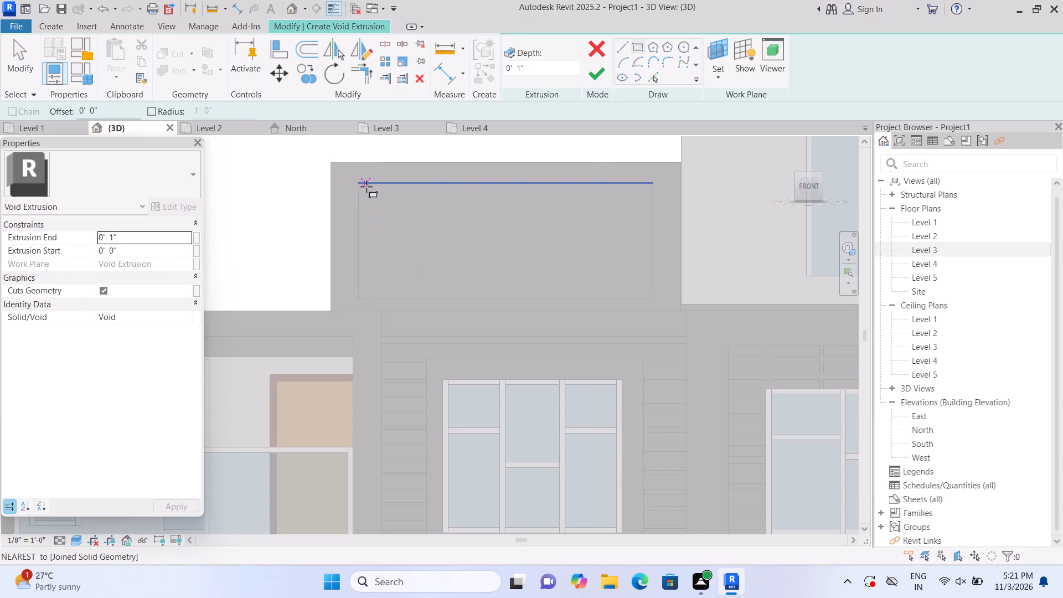
click(365, 186)
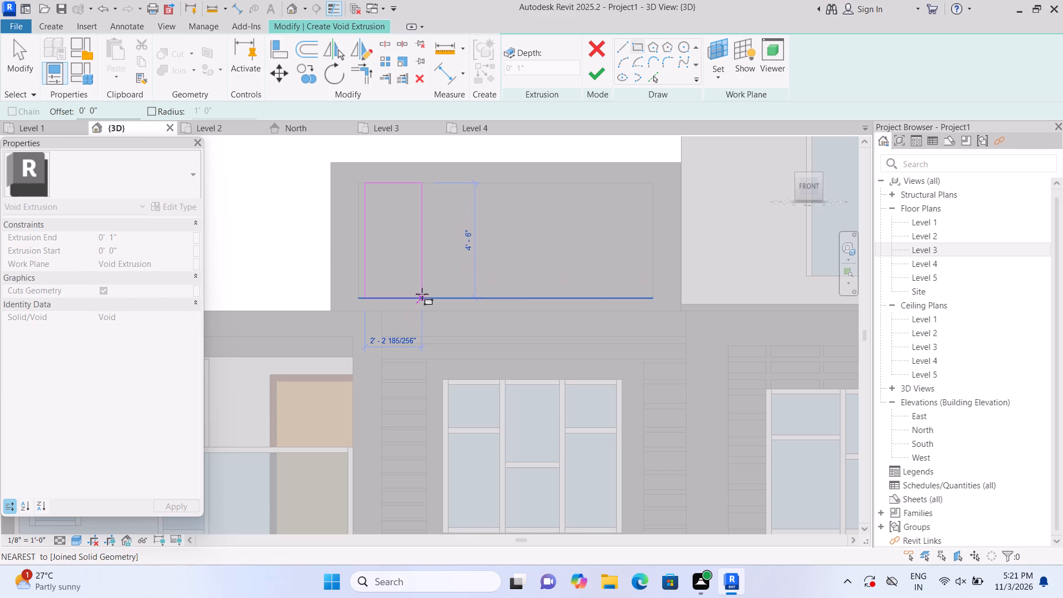
click(371, 293)
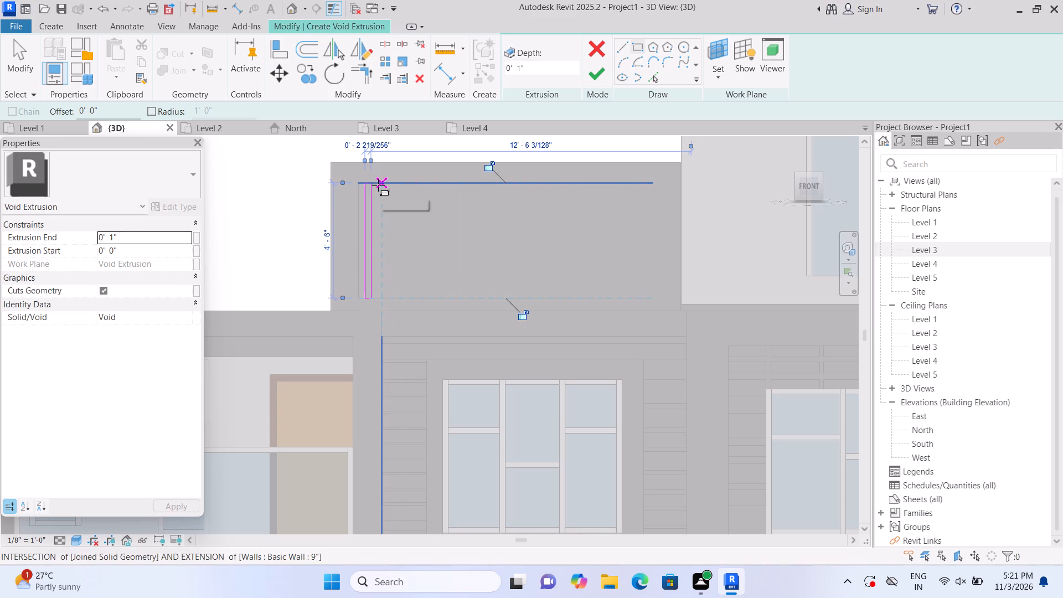
key(Escape)
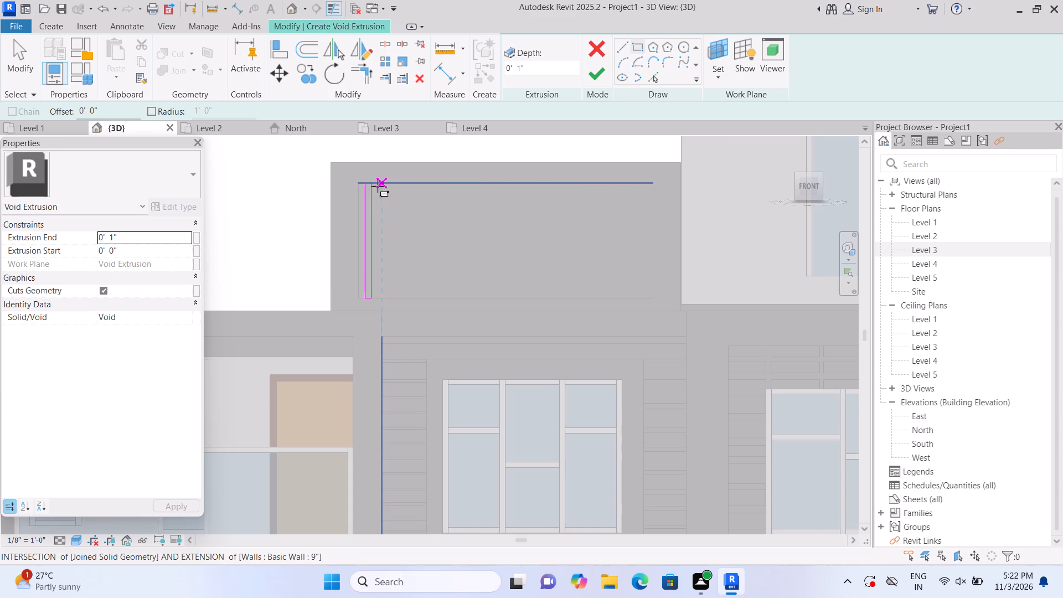
scroll(378, 185, up, 2)
click(375, 187)
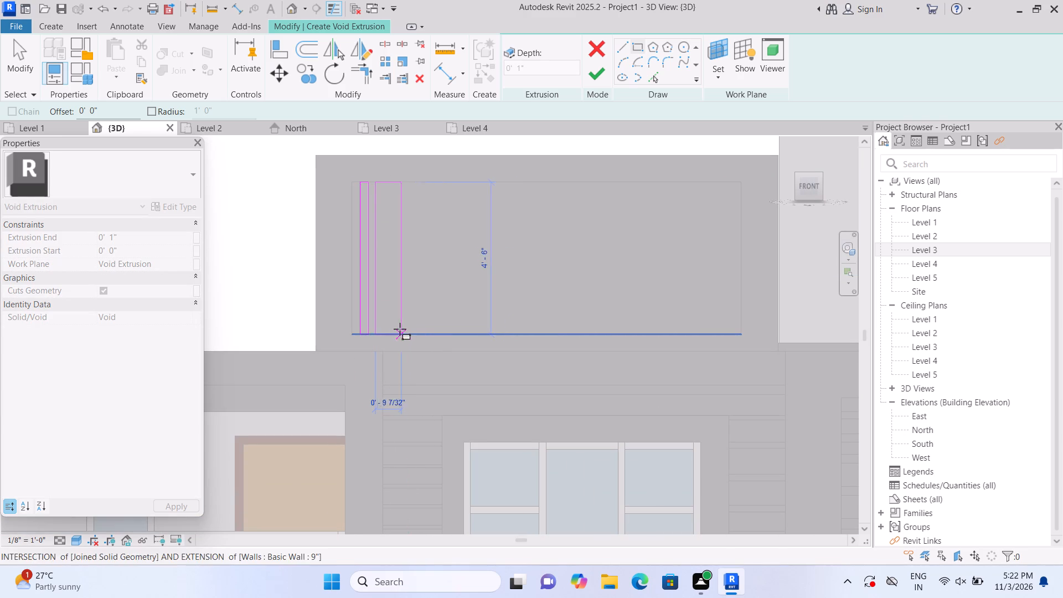
click(389, 338)
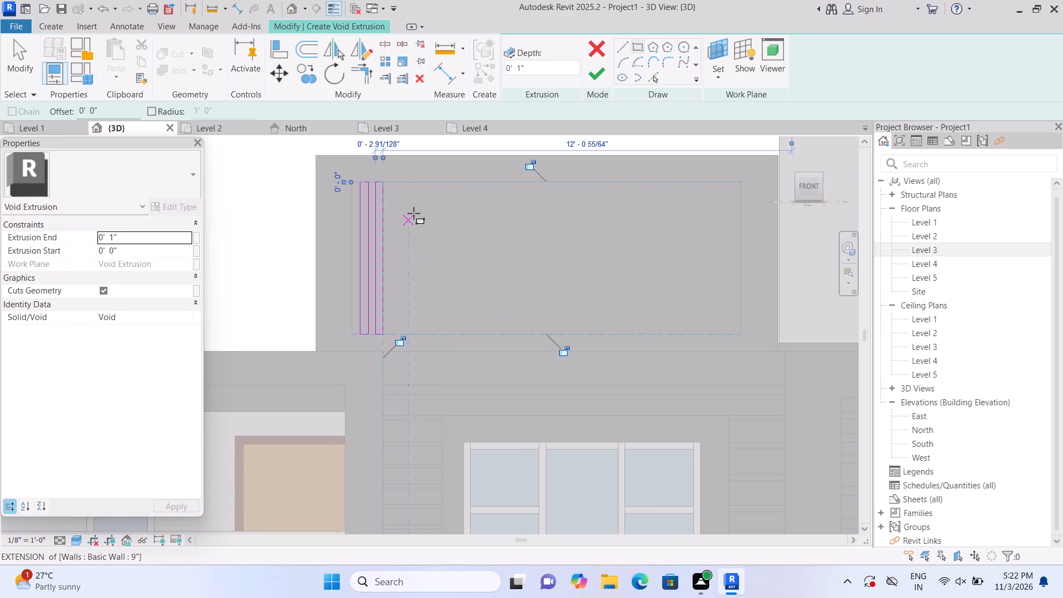
Sketch four more spaced vertical rectangles, about 2 1/2" to 3 1/2" wide and 4' 6" tall, continuing rightward along the recessed face.
click(391, 184)
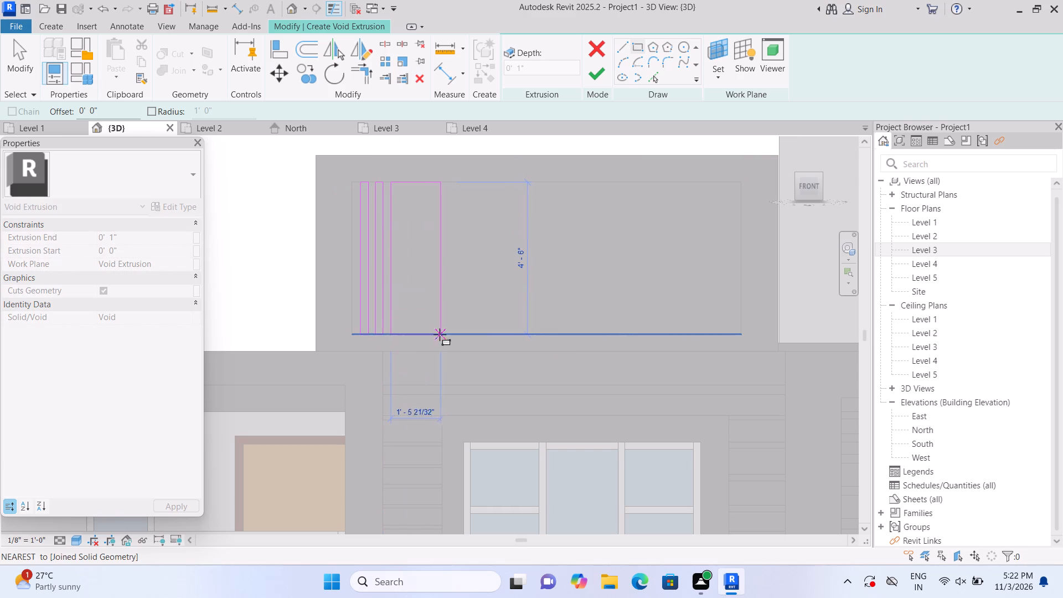
click(398, 334)
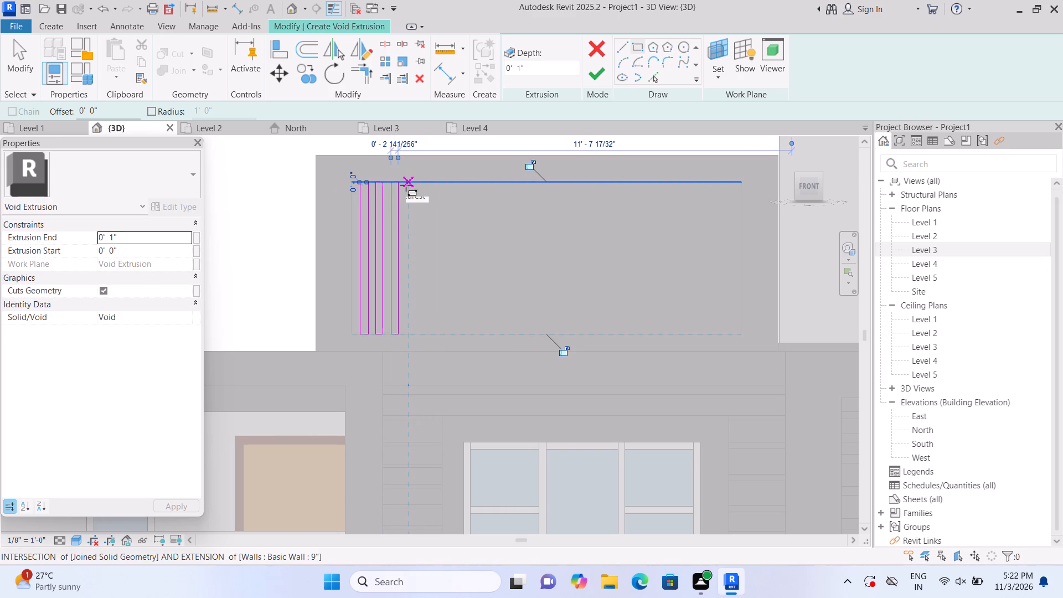
click(405, 184)
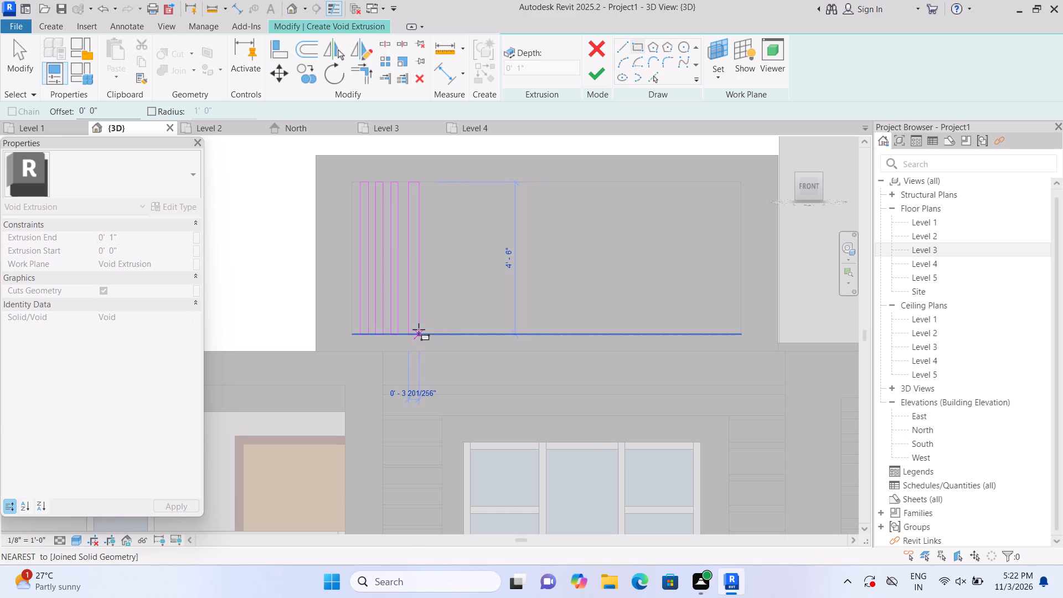
click(419, 329)
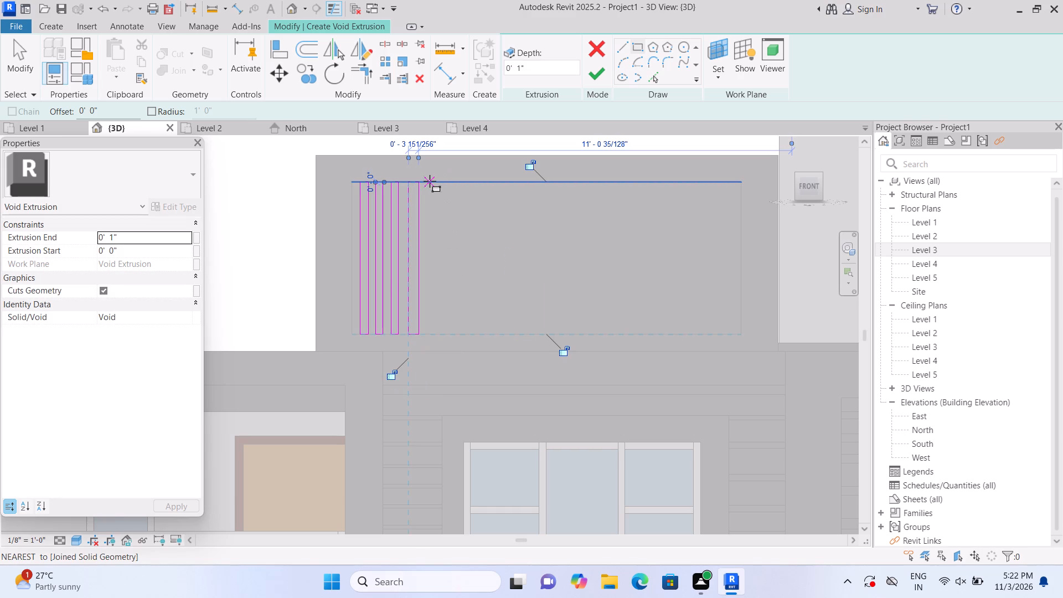
click(427, 181)
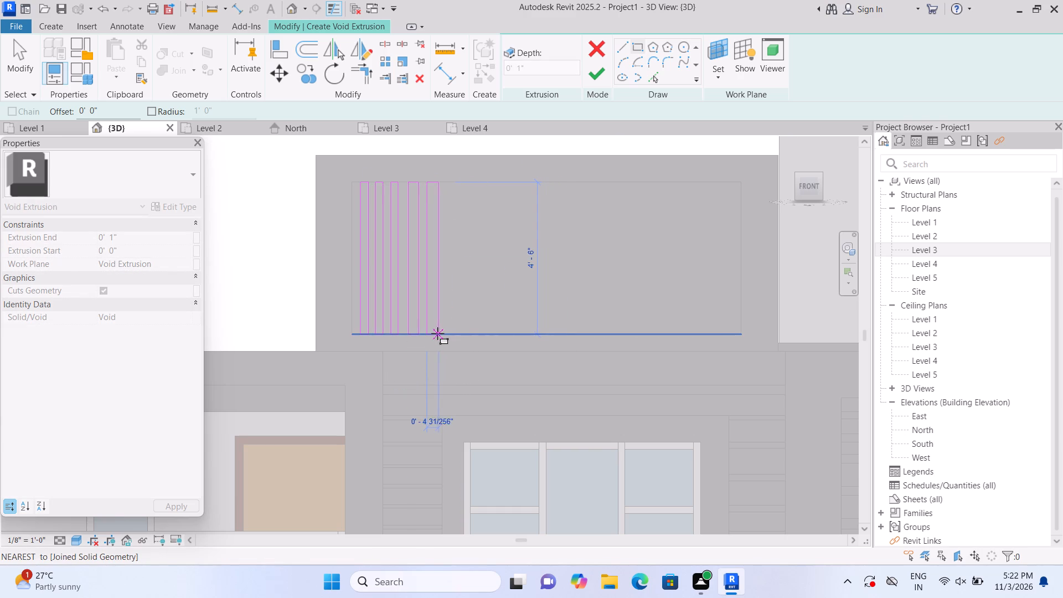
click(437, 333)
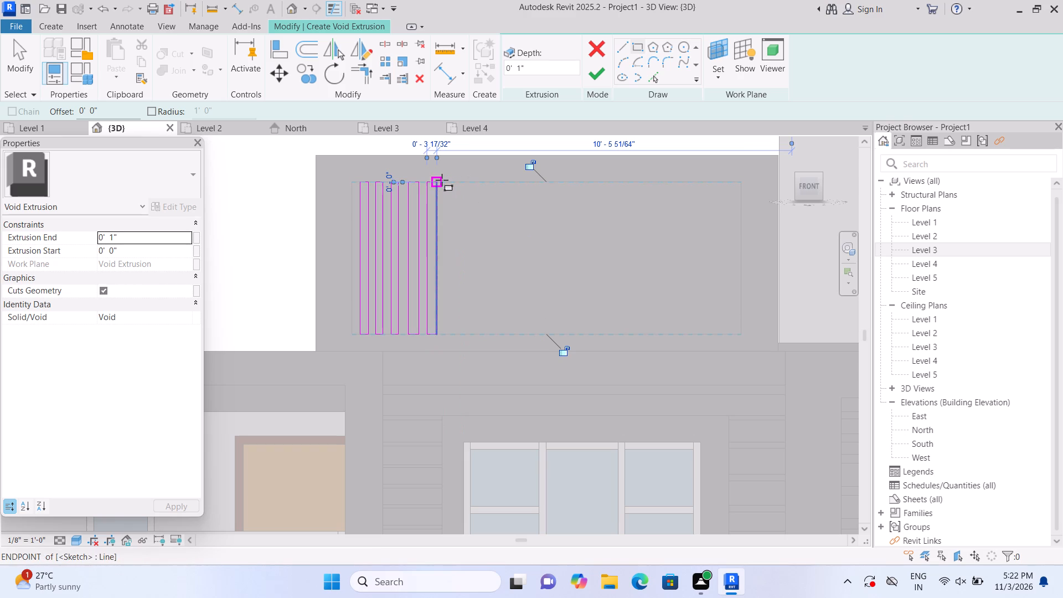
click(445, 181)
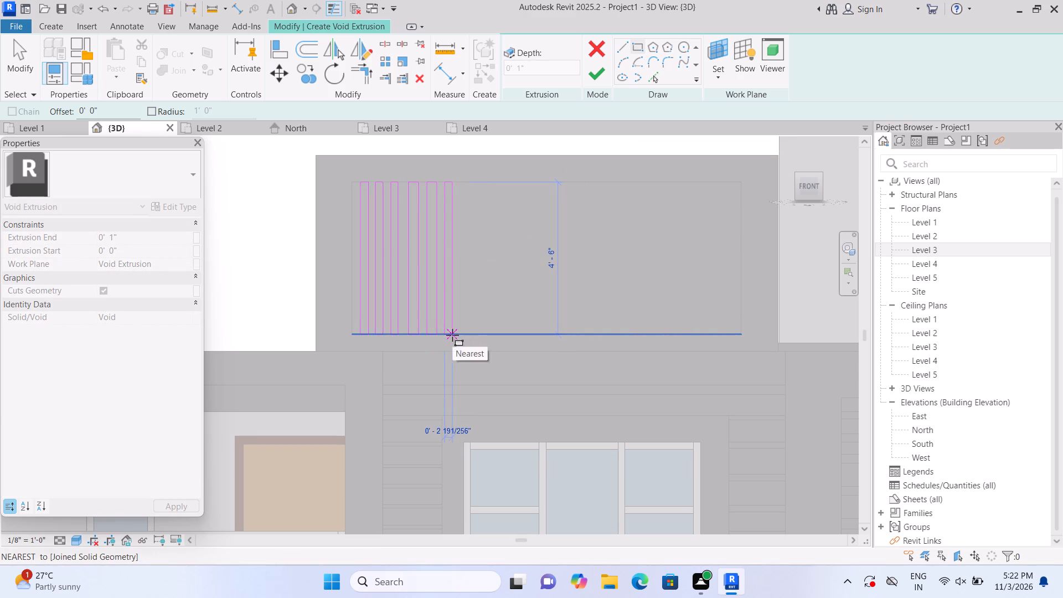
click(452, 335)
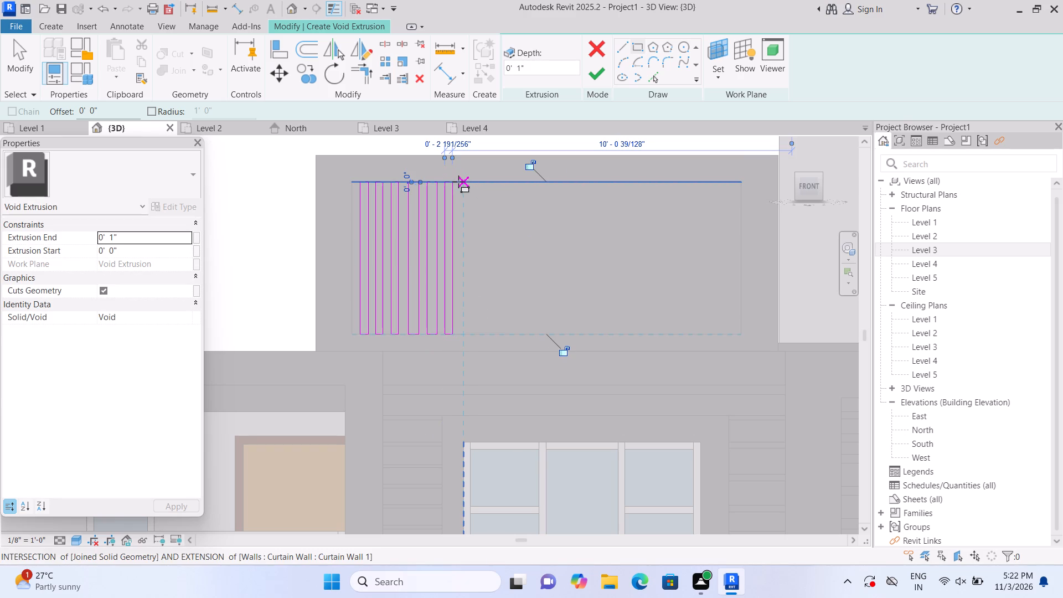
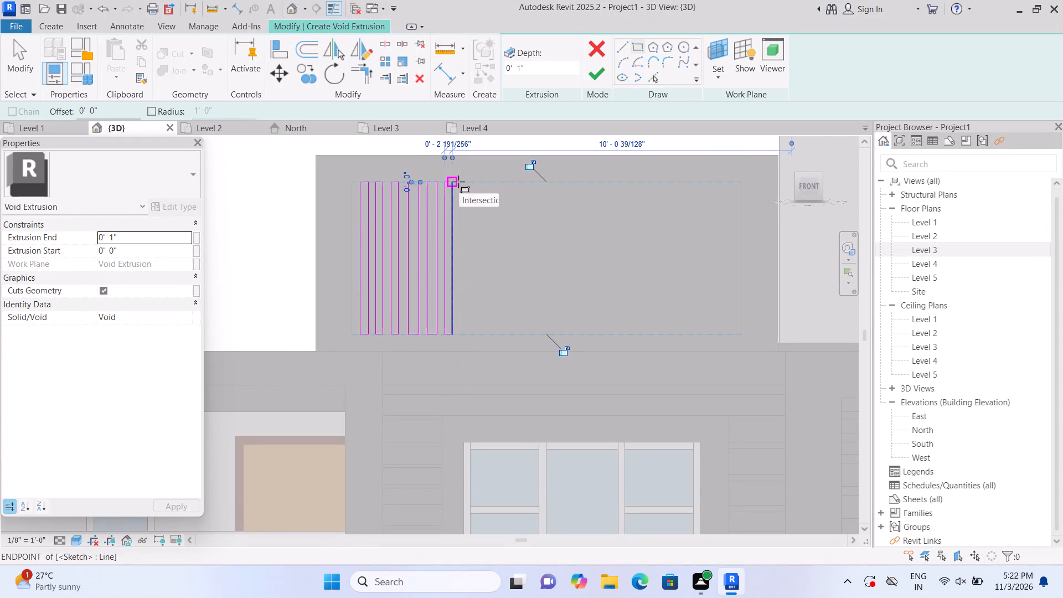
Sketch three more spaced vertical rectangles, about 2" to 3 1/4" wide and 4' 6" tall, rightward of the six existing strips on the recessed face.
scroll(458, 187, up, 1)
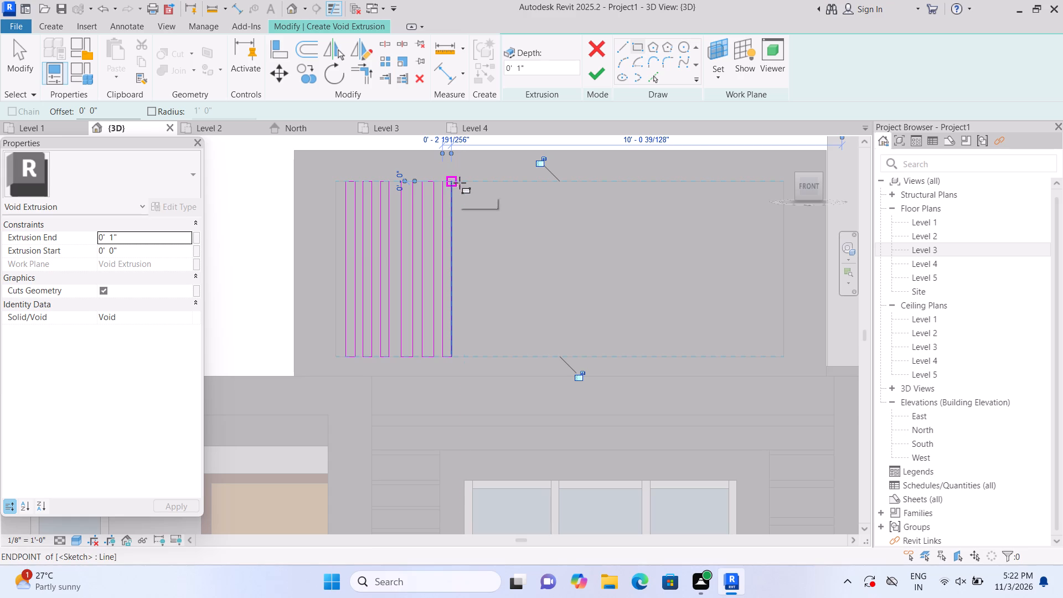
click(460, 179)
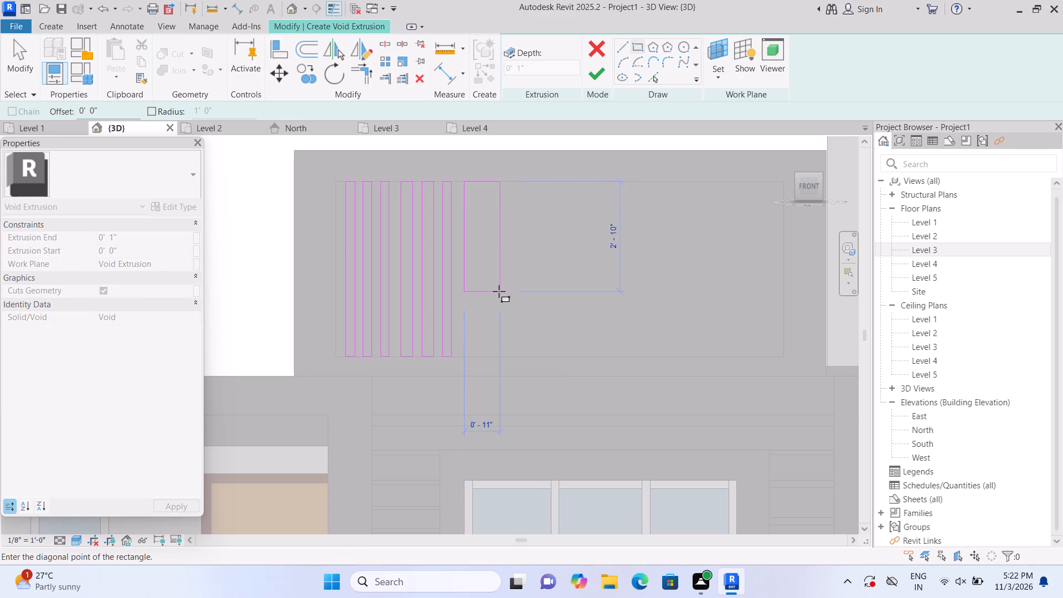
key(Escape)
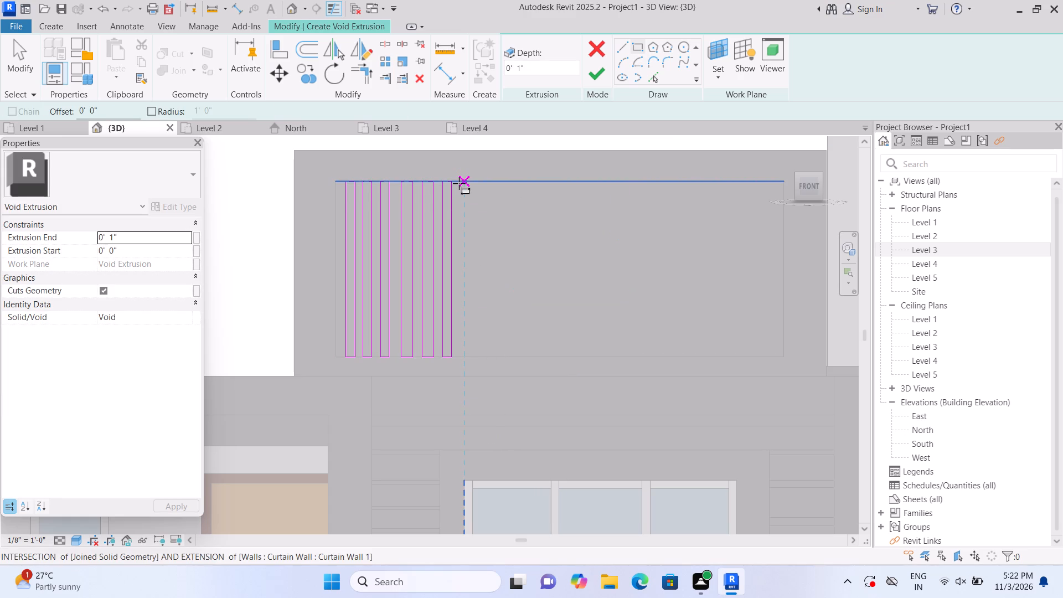
click(458, 183)
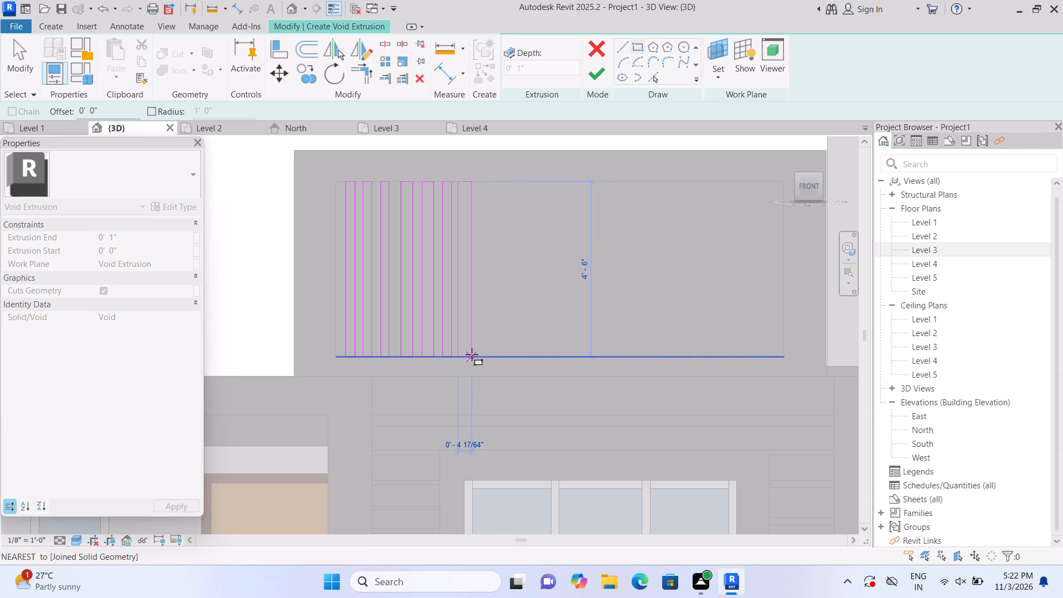
click(468, 357)
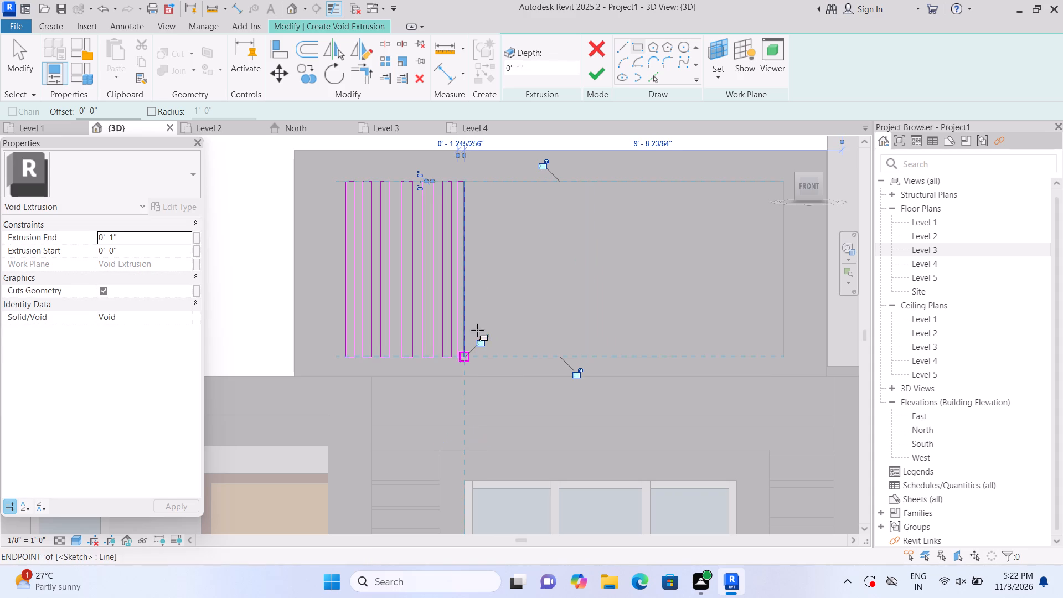
click(472, 187)
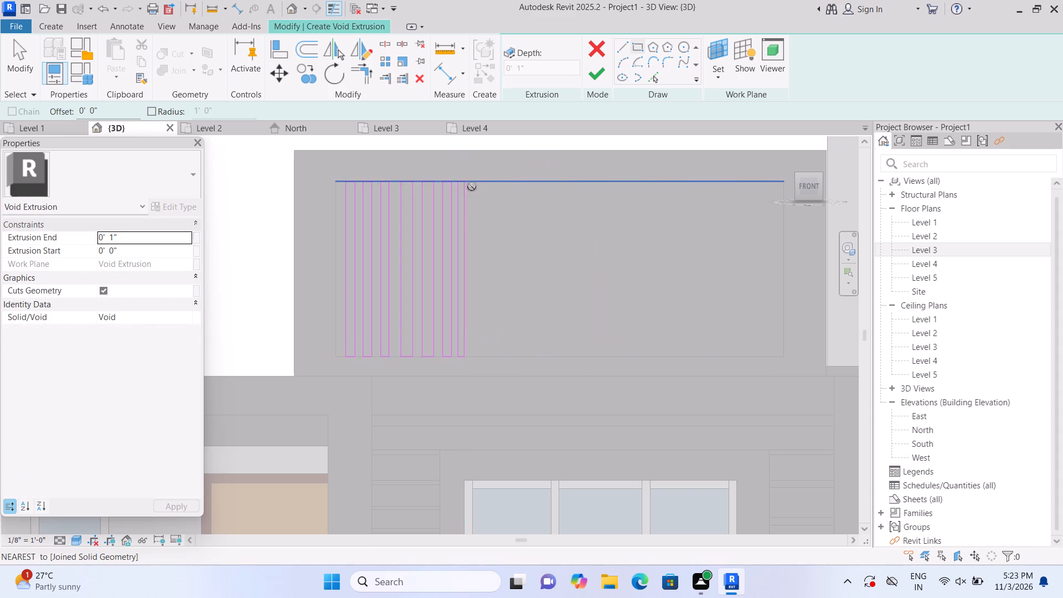
click(482, 354)
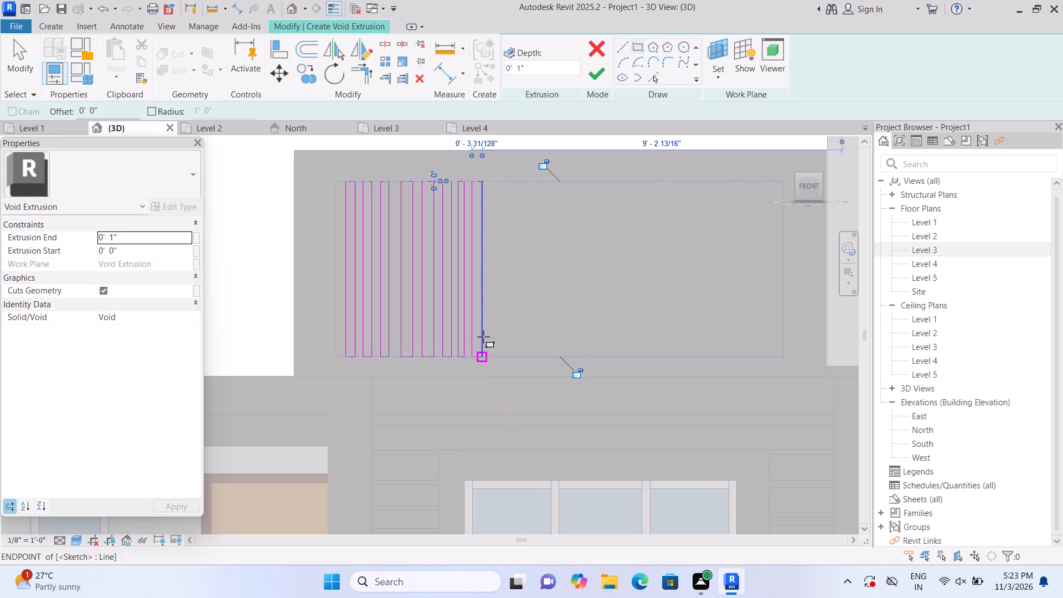
click(491, 179)
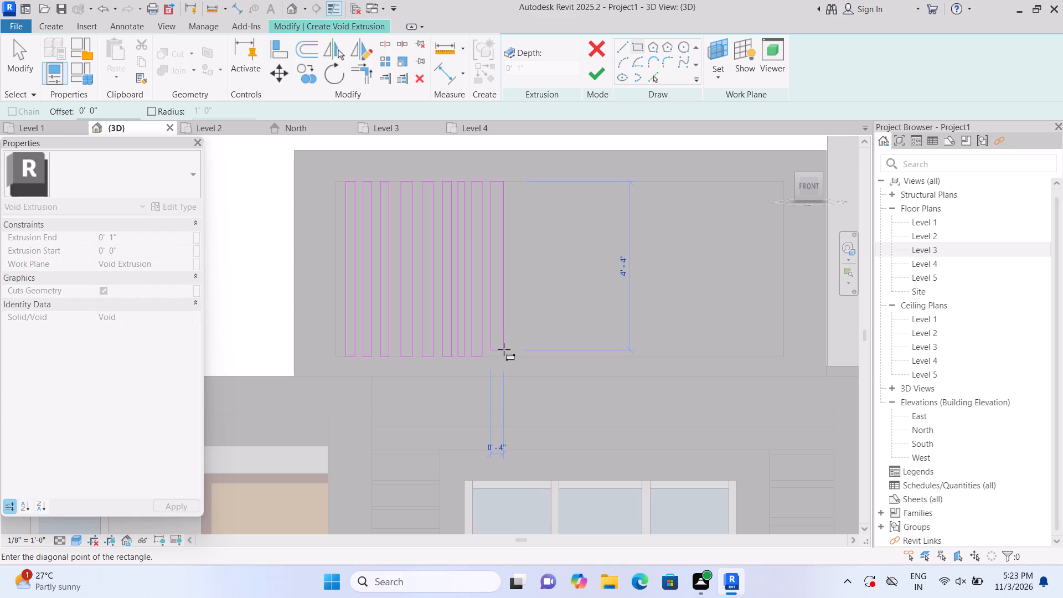
click(500, 352)
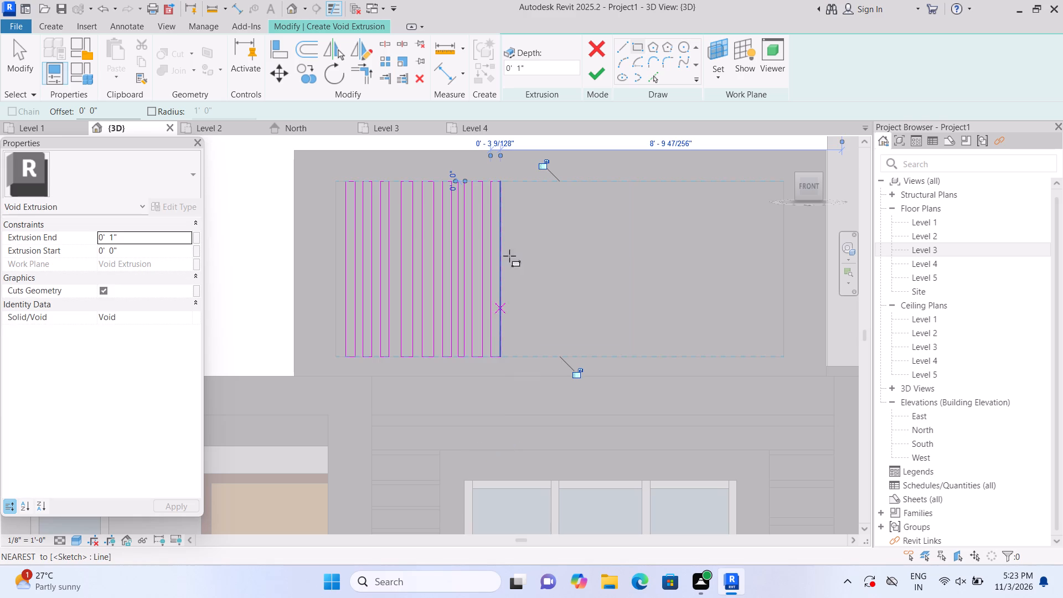
Sketch three further spaced rectangles, about 2 1/2" to 3 1/2" wide and 4' 6" tall, continuing the strips to just before the recessed face's midpoint.
click(510, 183)
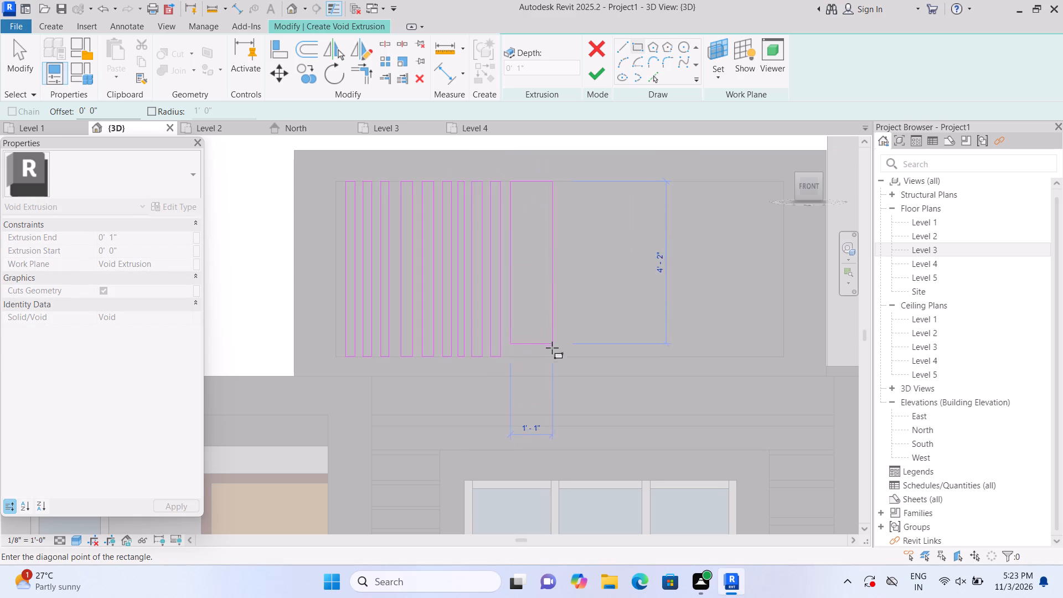
click(519, 354)
click(527, 181)
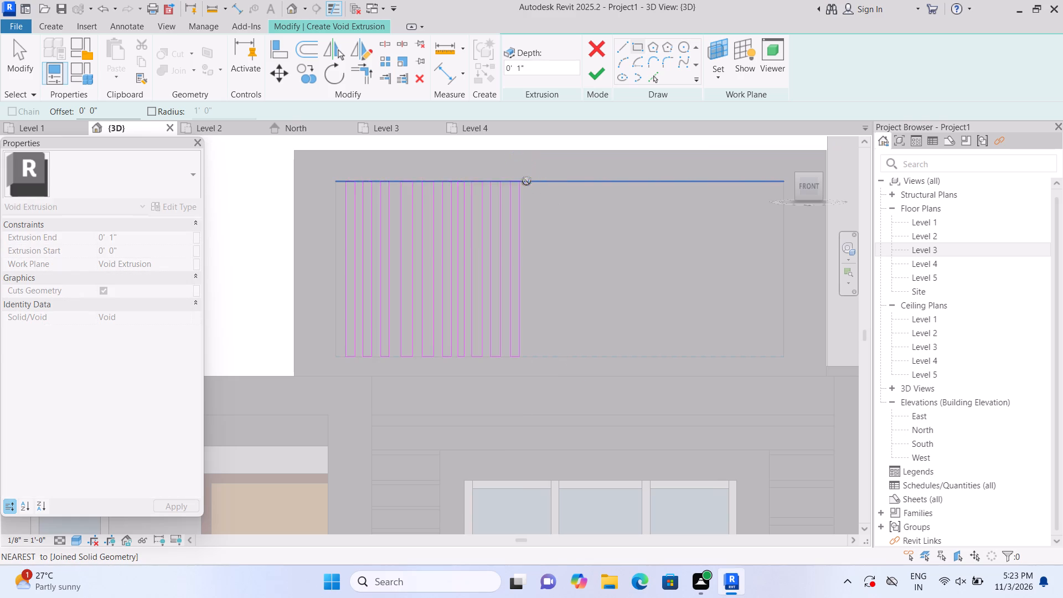
click(538, 353)
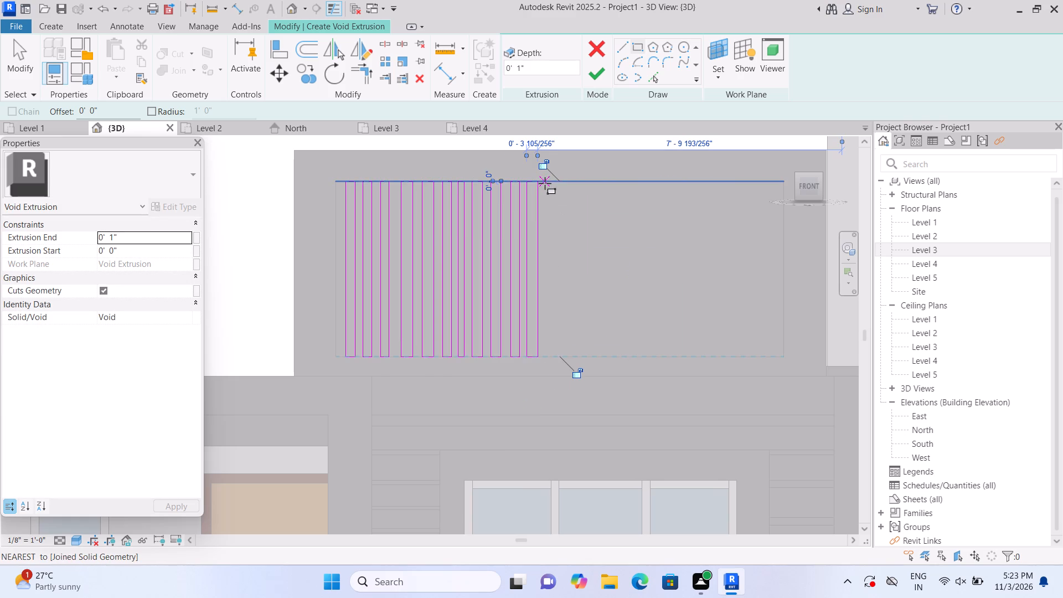
click(546, 183)
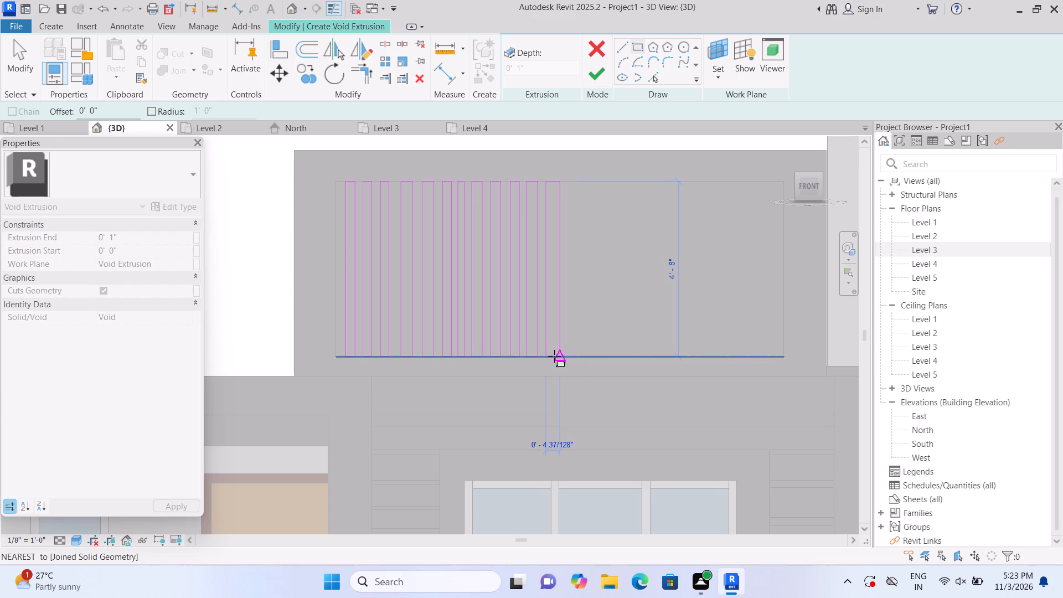
scroll(554, 356, up, 2)
click(554, 355)
scroll(600, 301, down, 2)
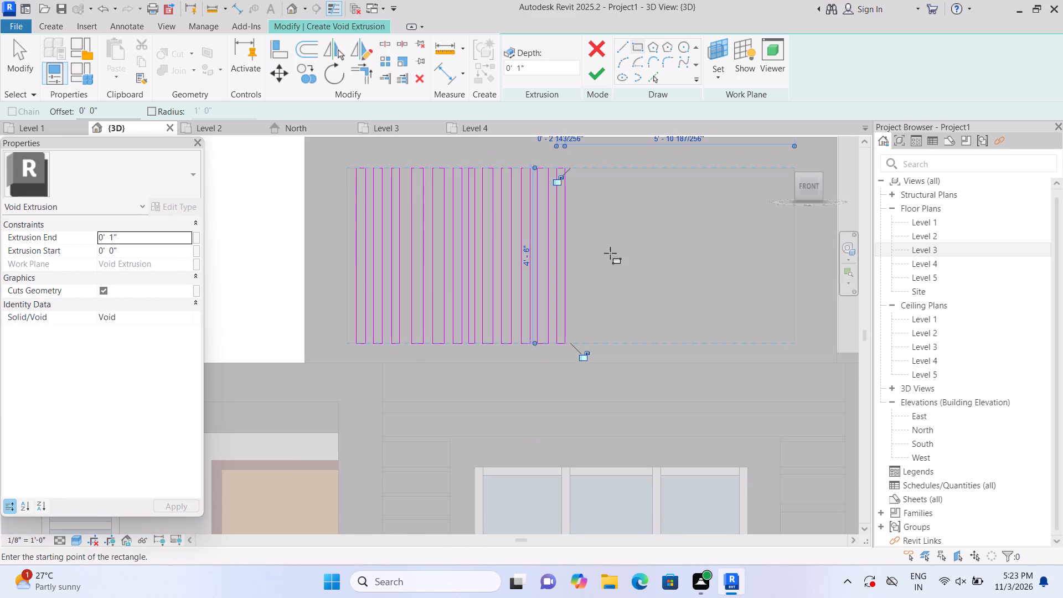
Sketch three spaced vertical rectangles, each about 3" wide by 4' 6" tall, starting at the recessed face's midpoint and continuing rightward.
key(Escape)
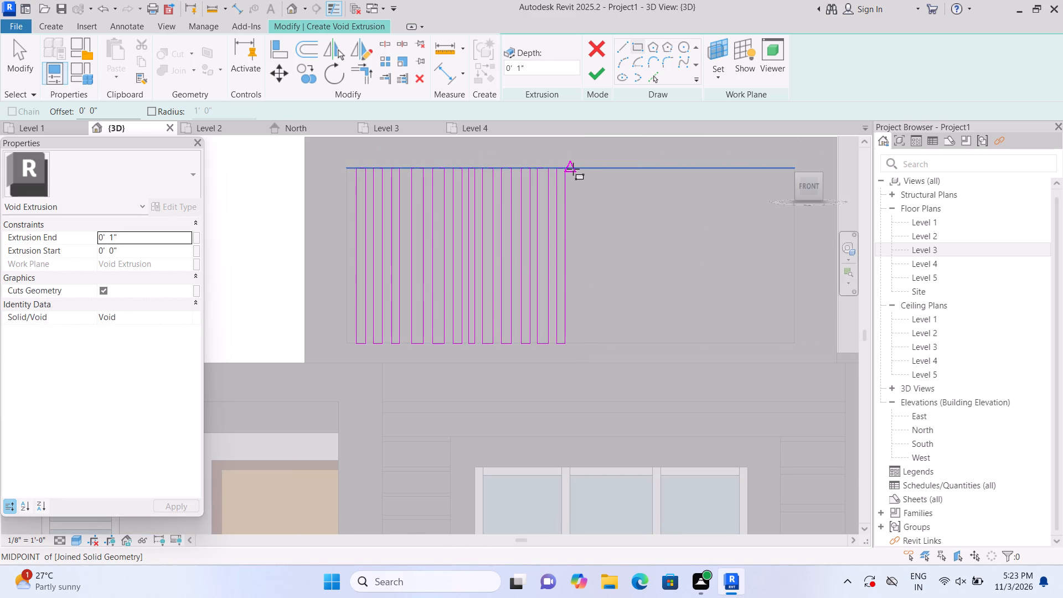
click(573, 169)
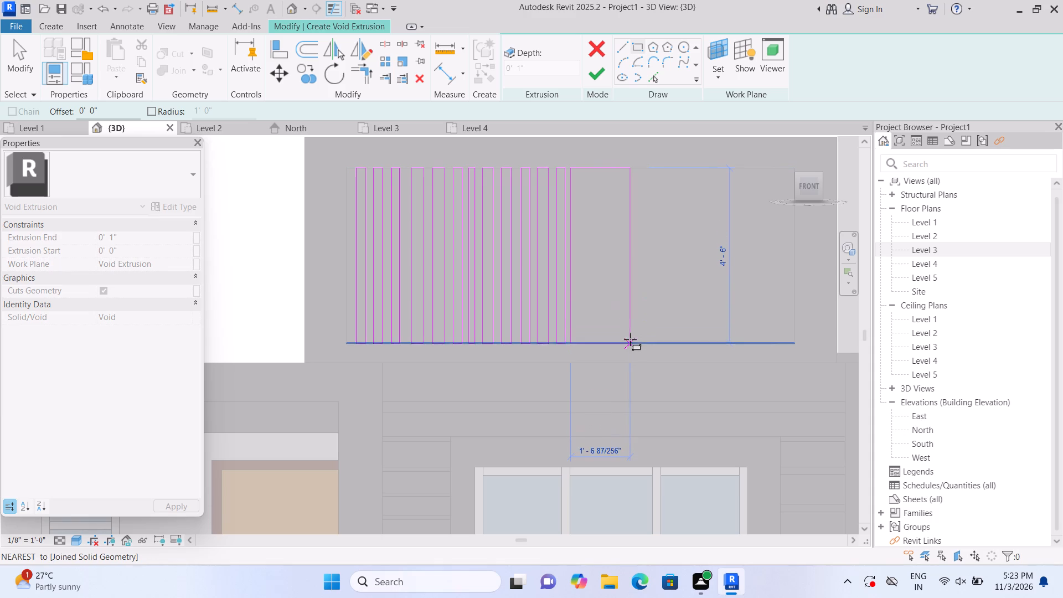
click(581, 341)
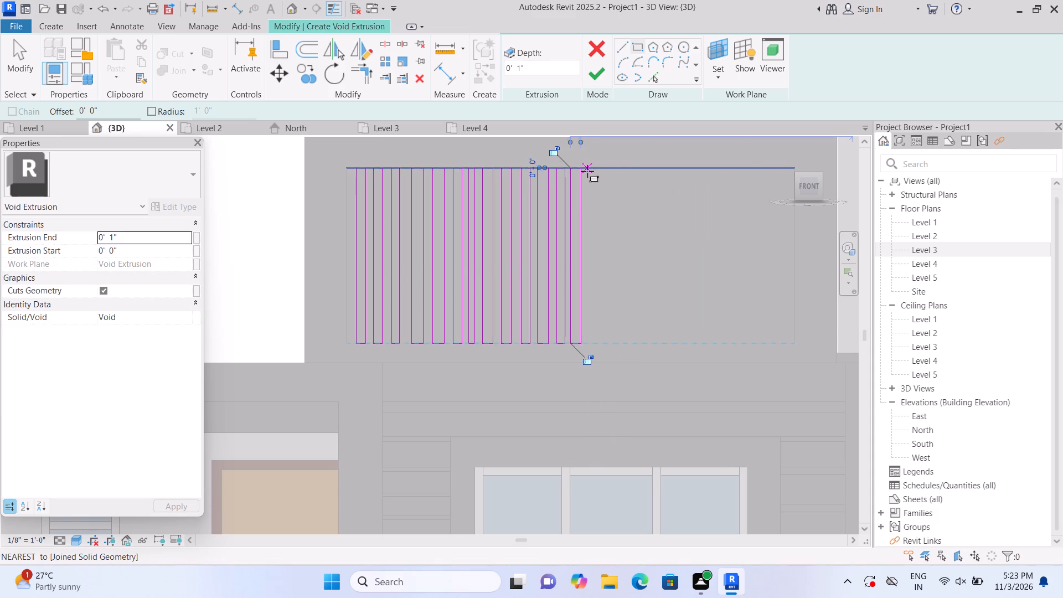
click(587, 171)
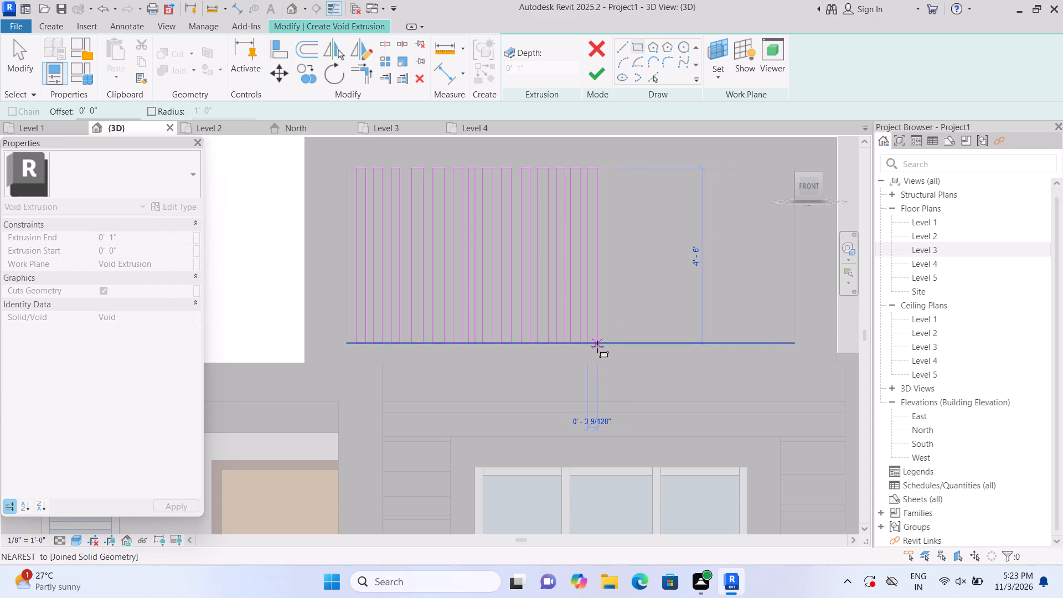
double_click(597, 347)
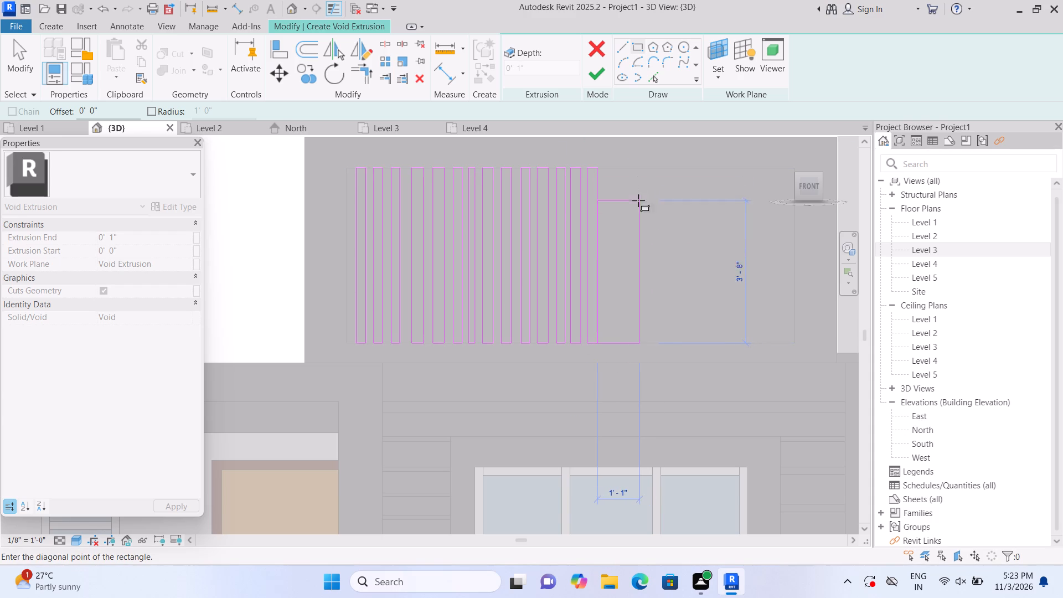
key(Escape)
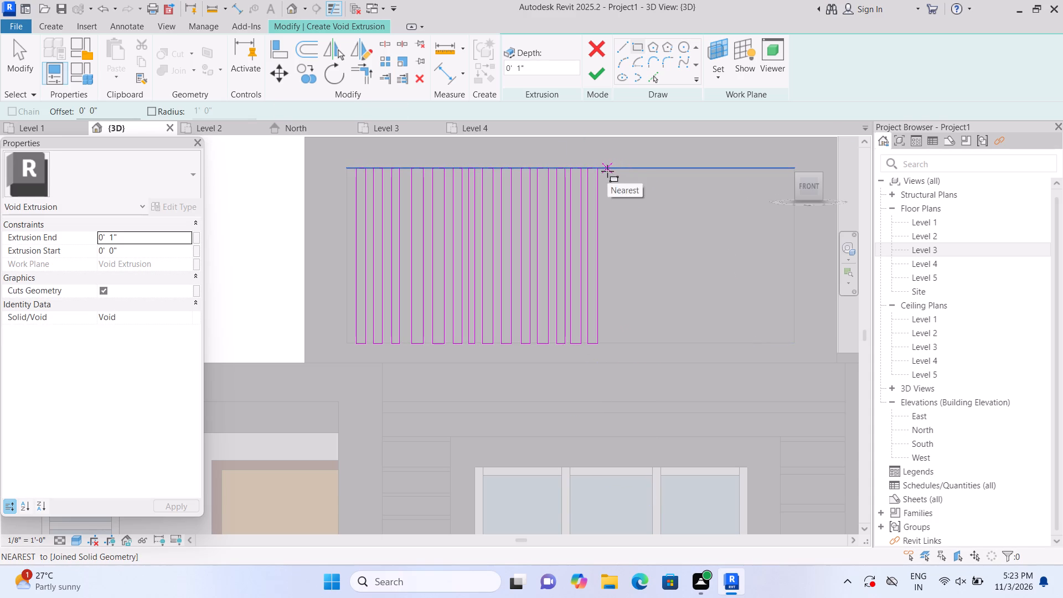
click(605, 169)
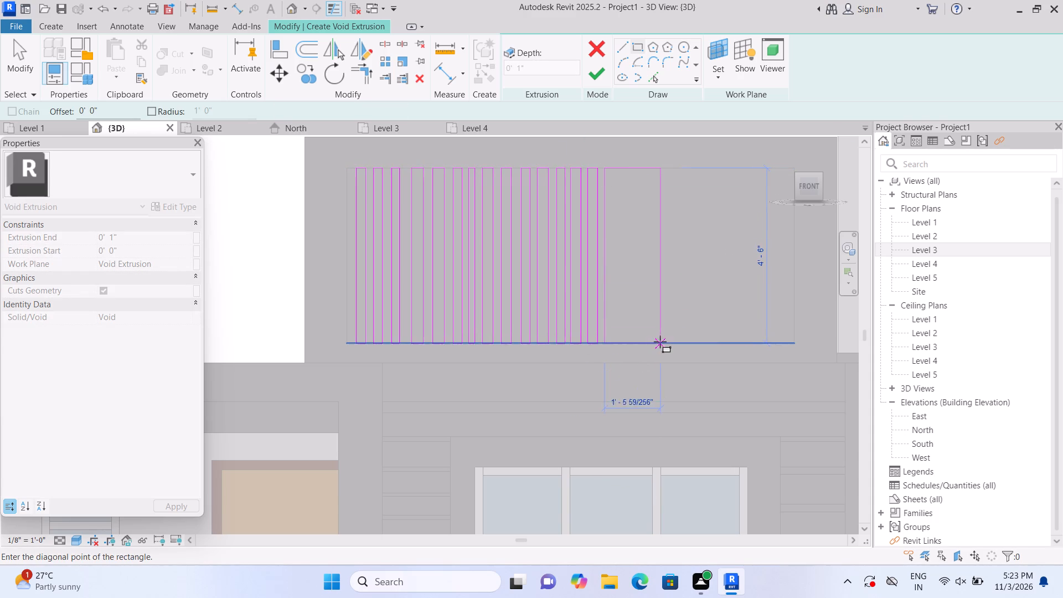
double_click(614, 341)
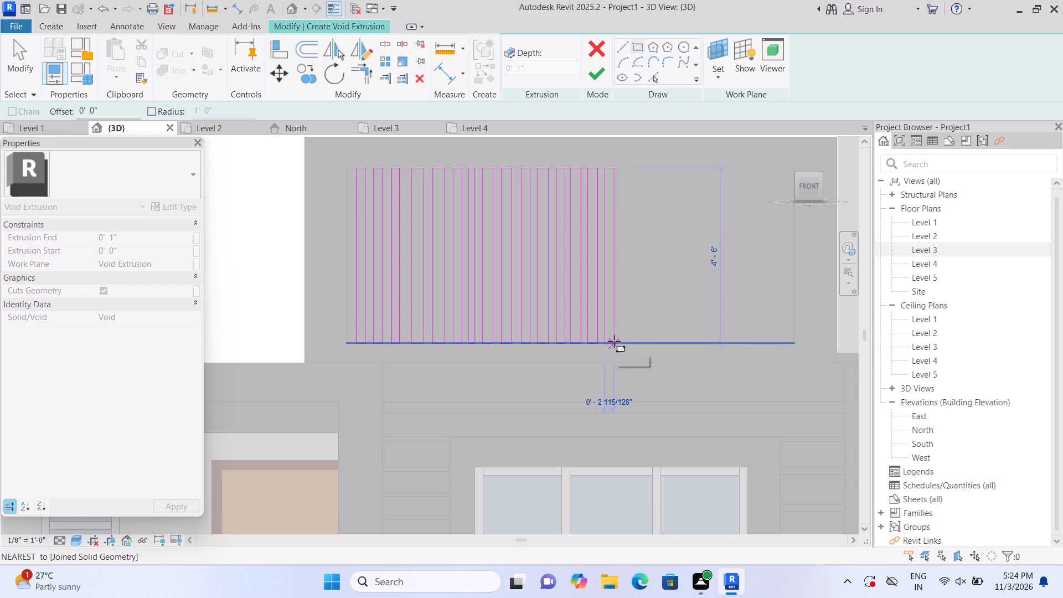
key(Escape)
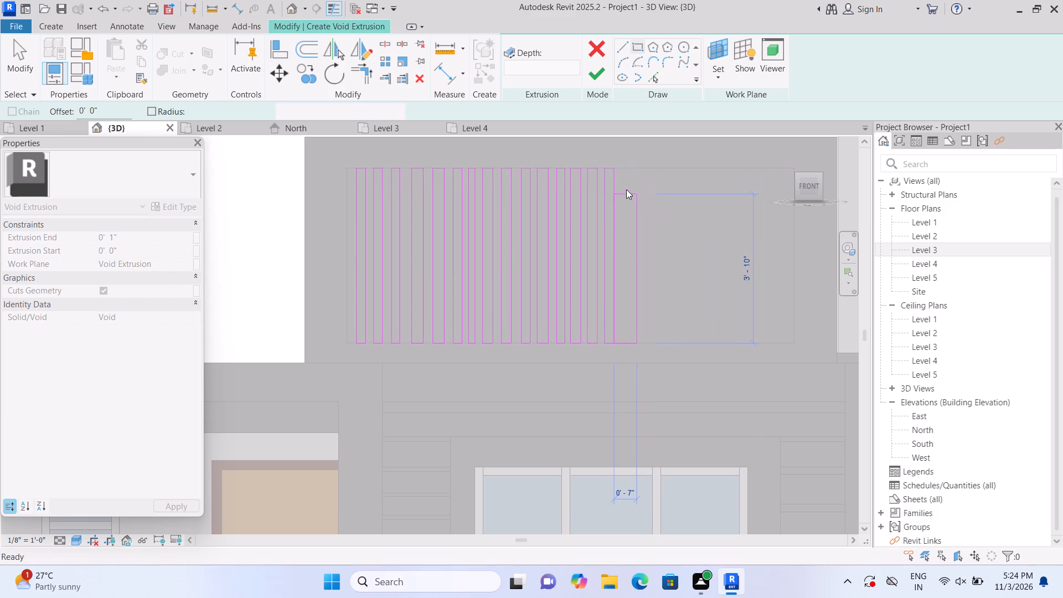
double_click(622, 164)
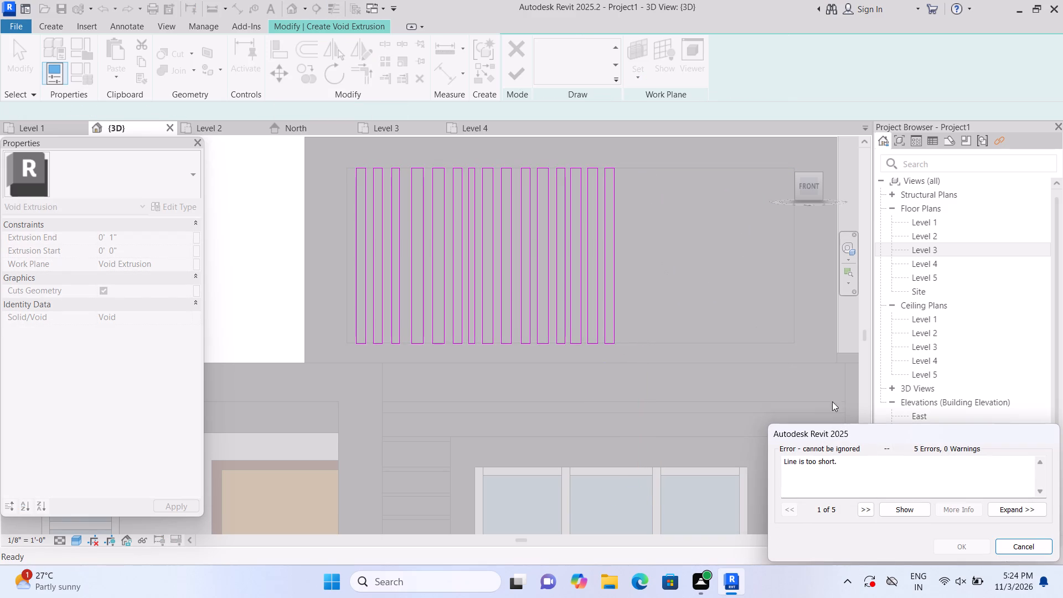
click(1025, 546)
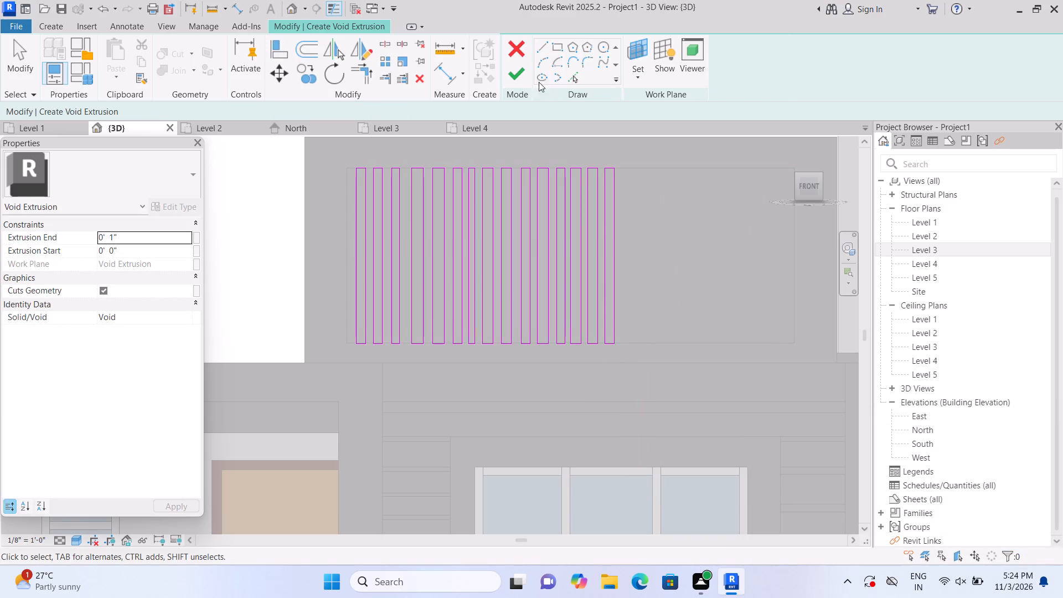
Sketch three more spaced full-height rectangles, each about 3" wide by 4' 6" tall, extending the strip row toward the recessed face's right end.
click(560, 41)
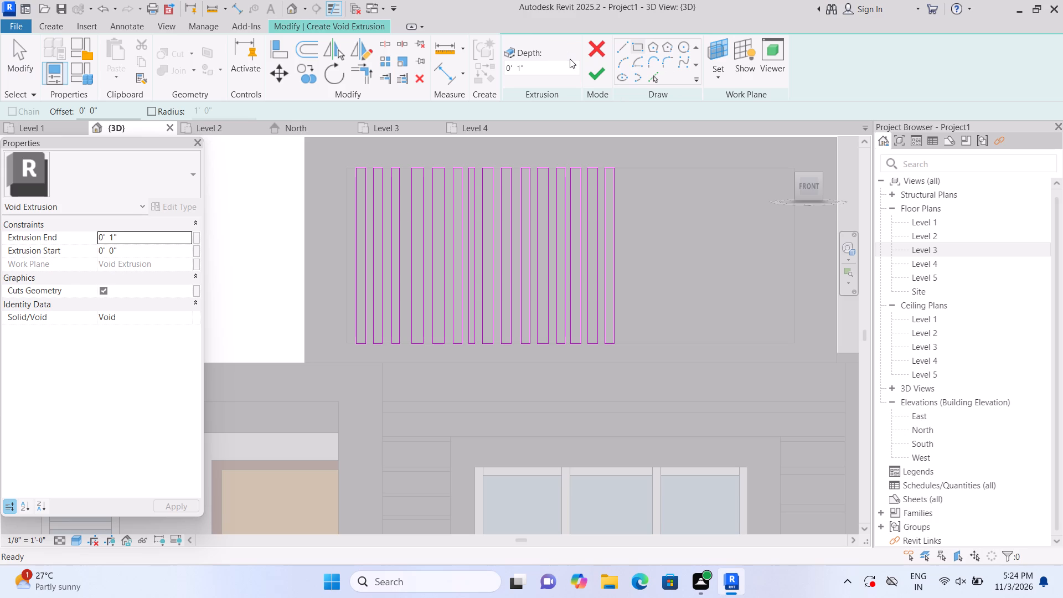
click(621, 172)
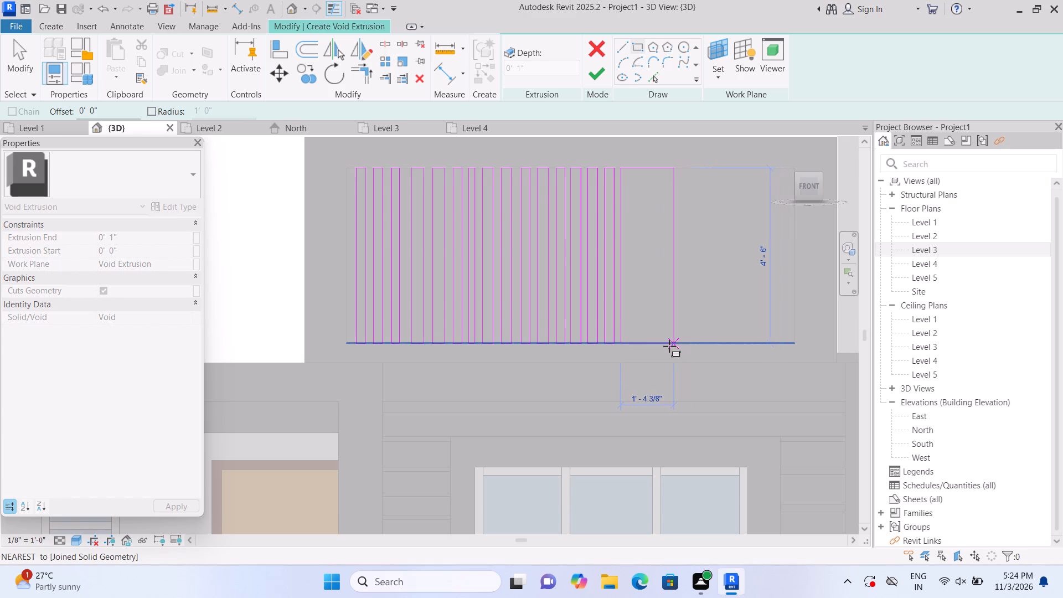
click(629, 348)
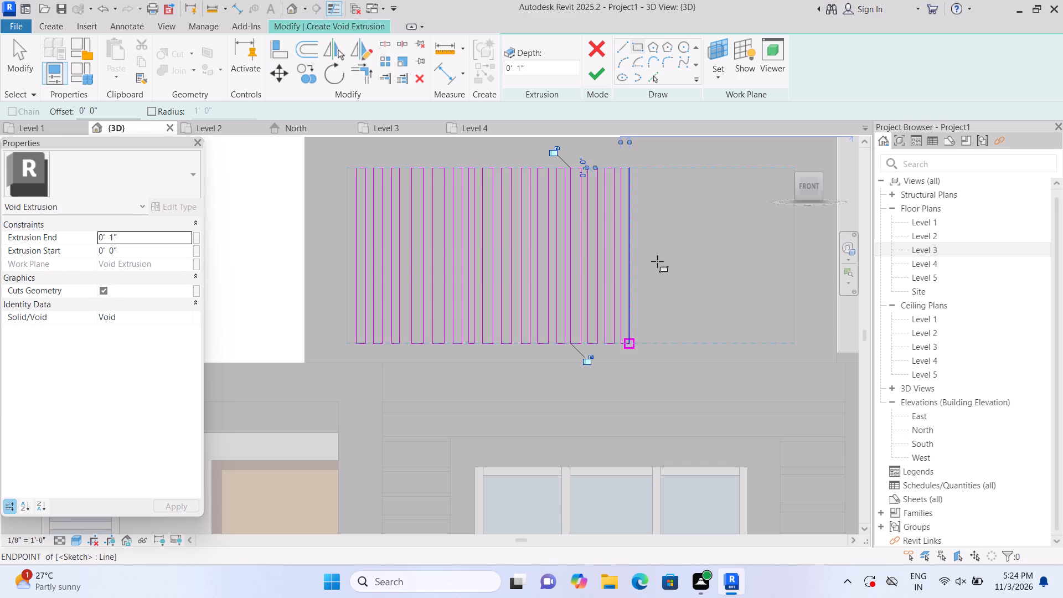
key(Escape)
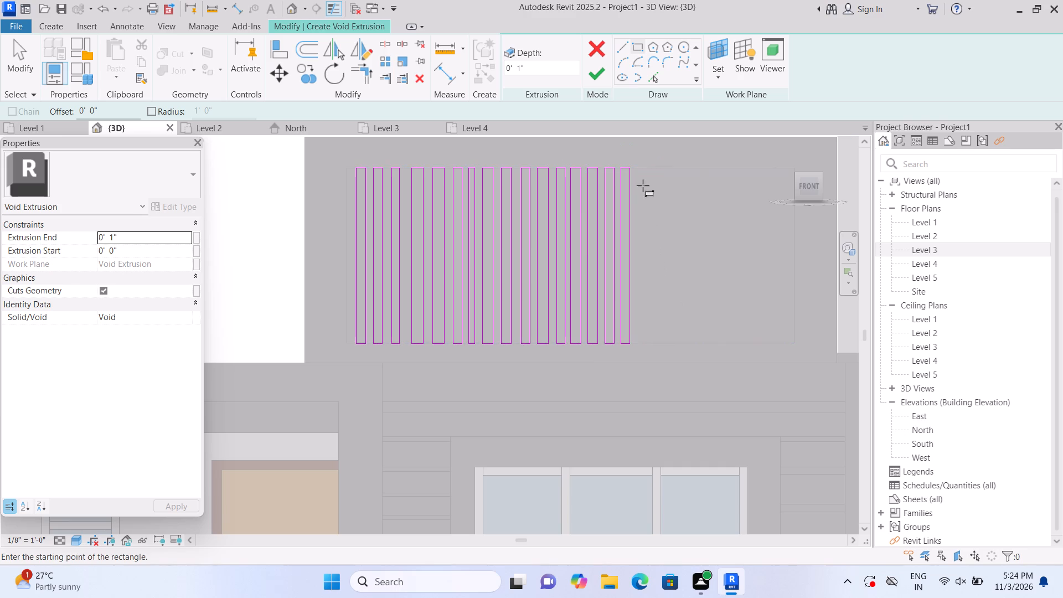
click(637, 164)
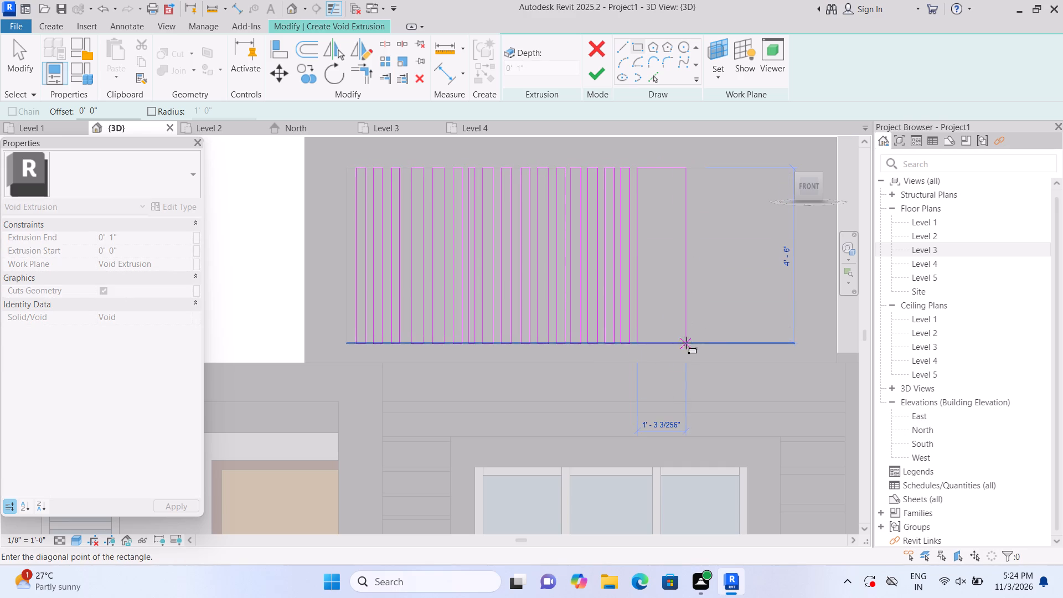
click(646, 341)
key(Escape)
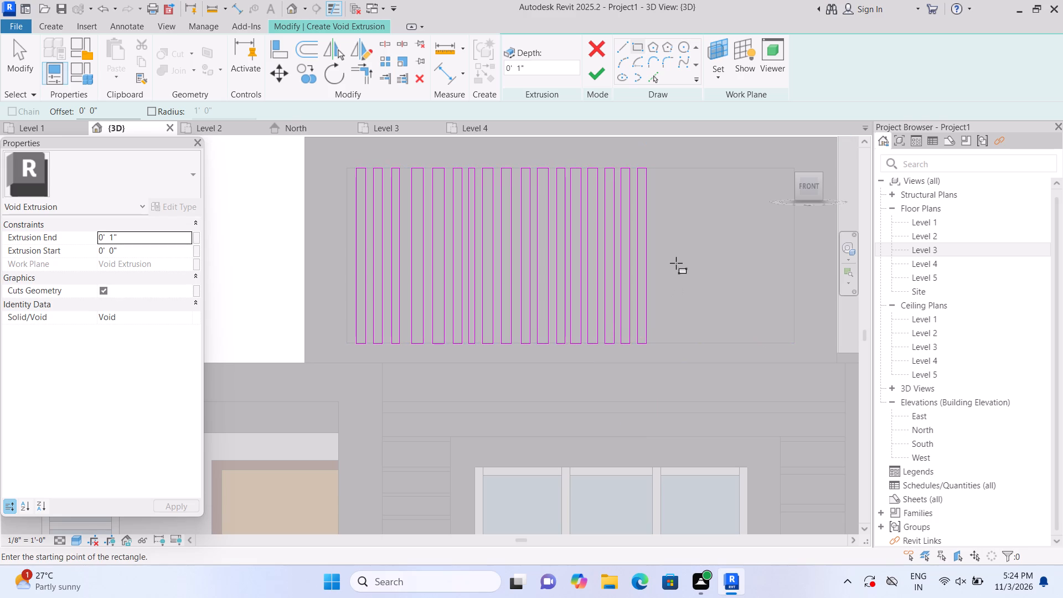
click(653, 168)
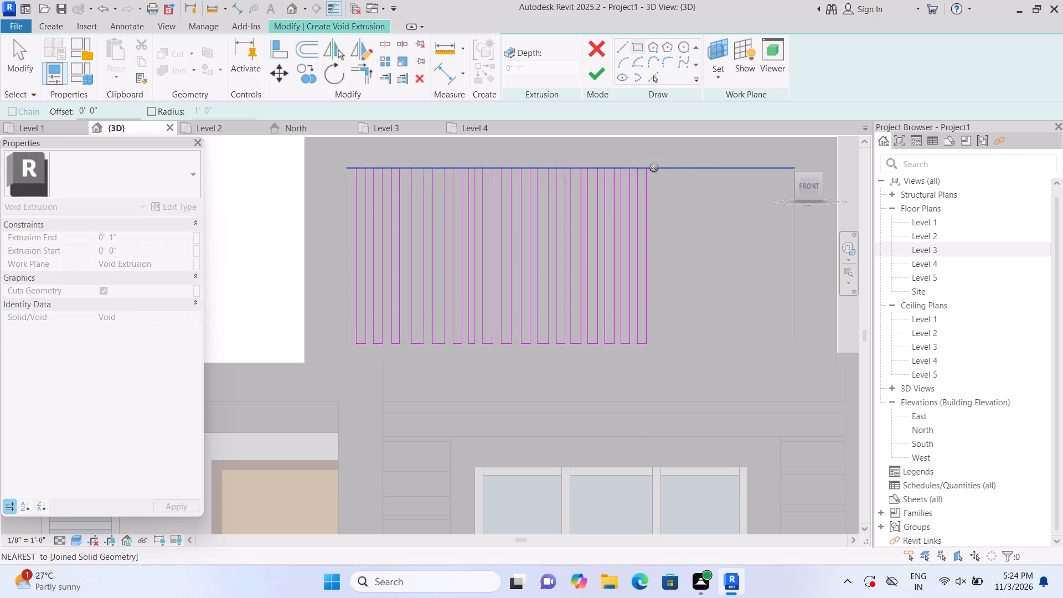
click(663, 339)
key(Escape)
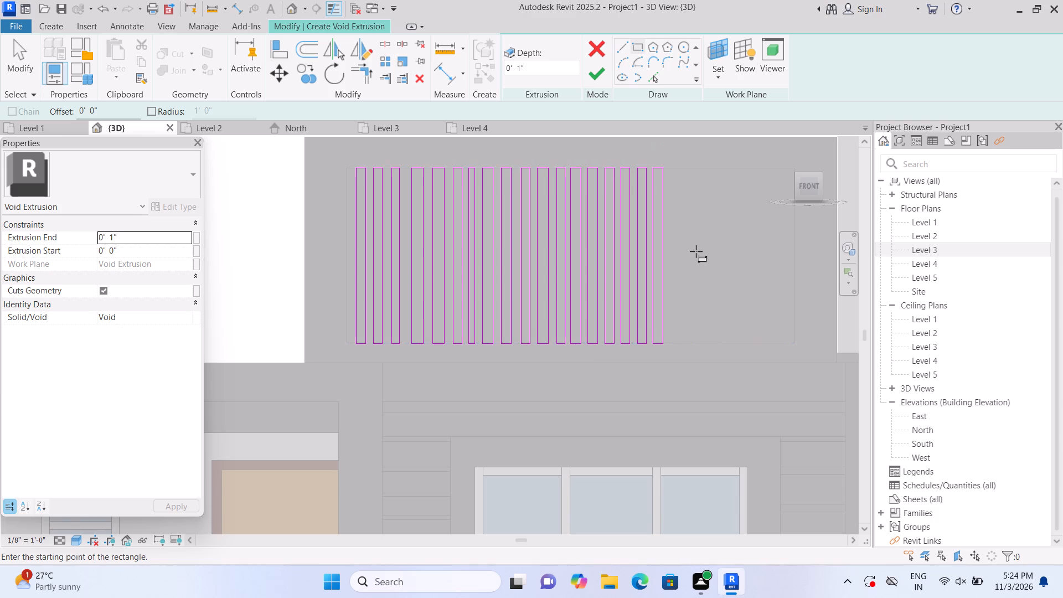
double_click(672, 166)
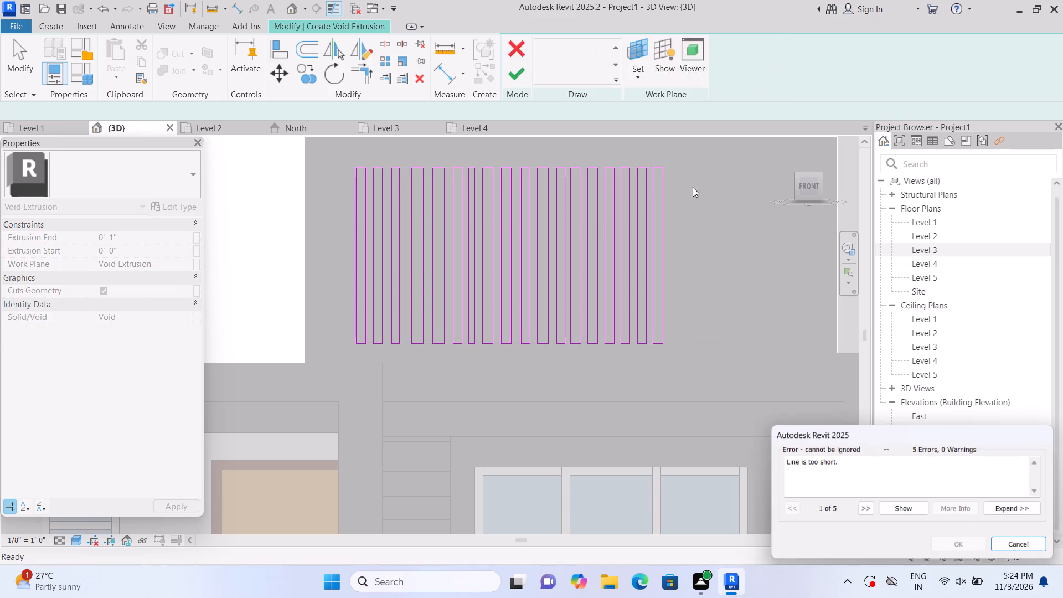
click(1003, 546)
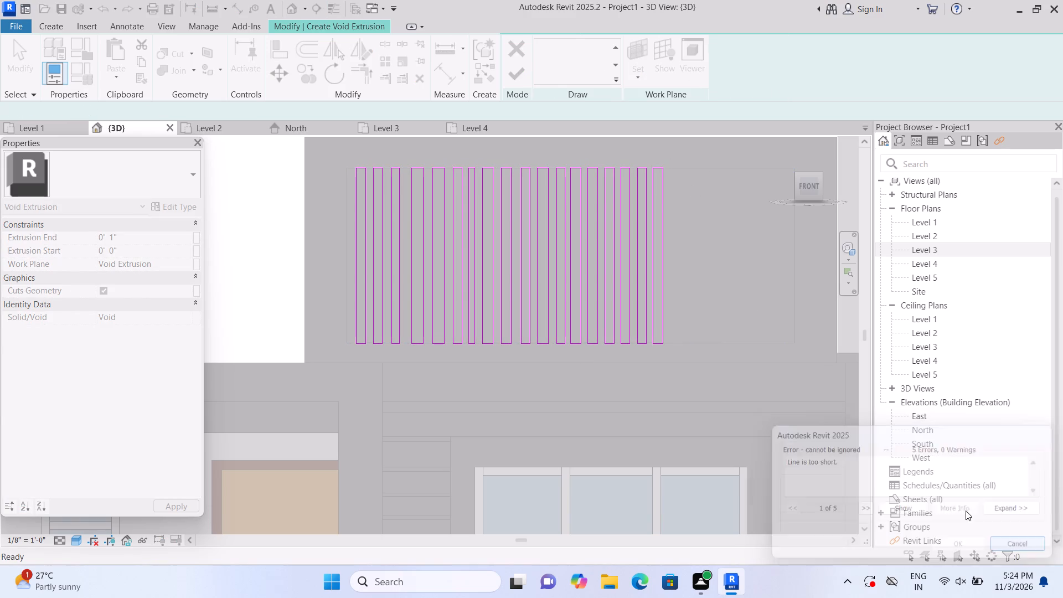
Sketch two more spaced vertical rectangles, each about 3" wide by 4' 6" tall, rightward of the last strip on the recessed face.
click(564, 42)
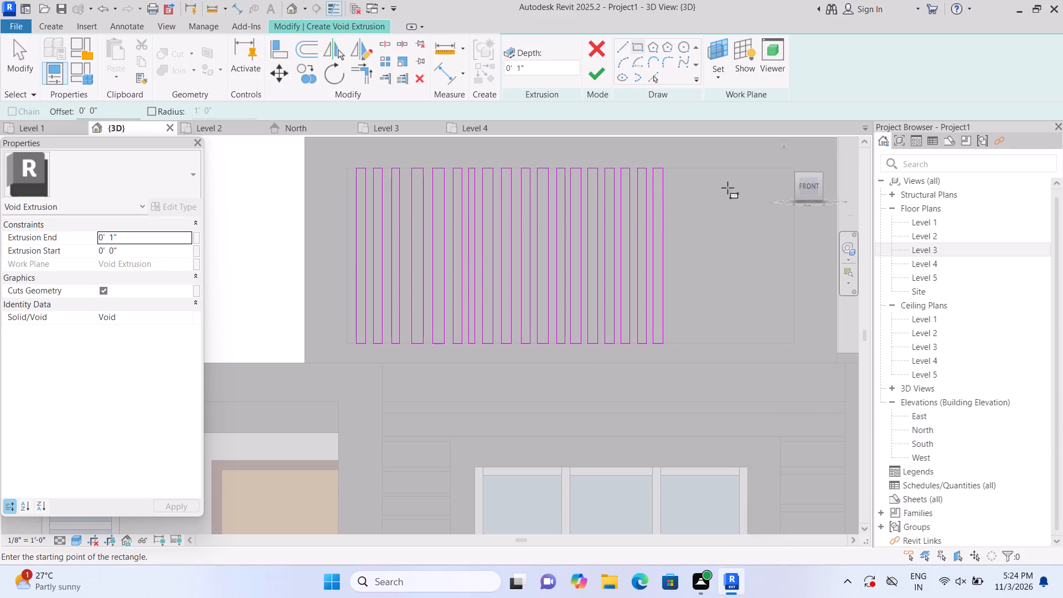
click(670, 168)
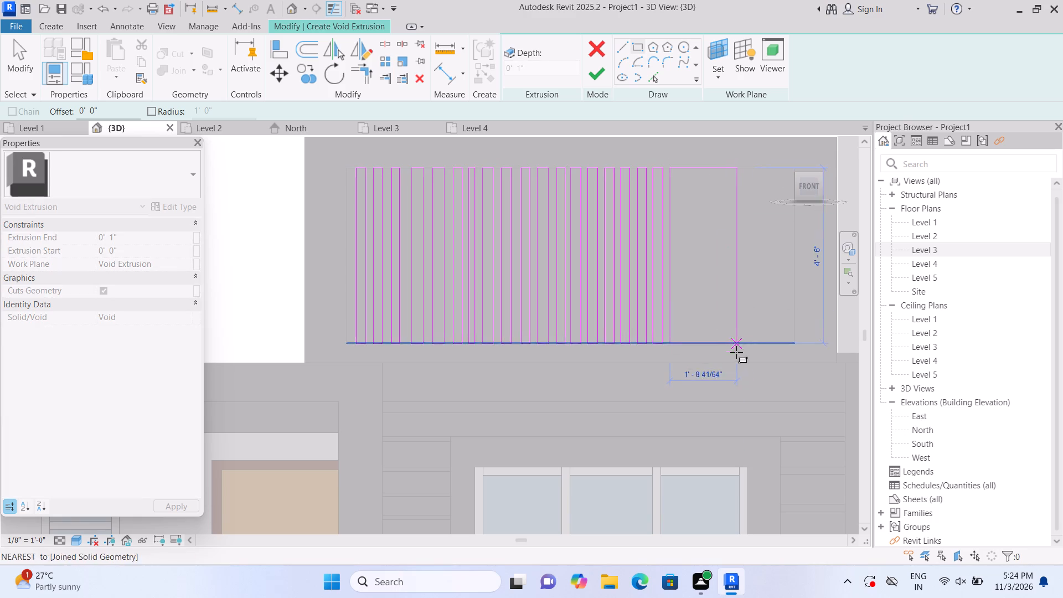
click(680, 341)
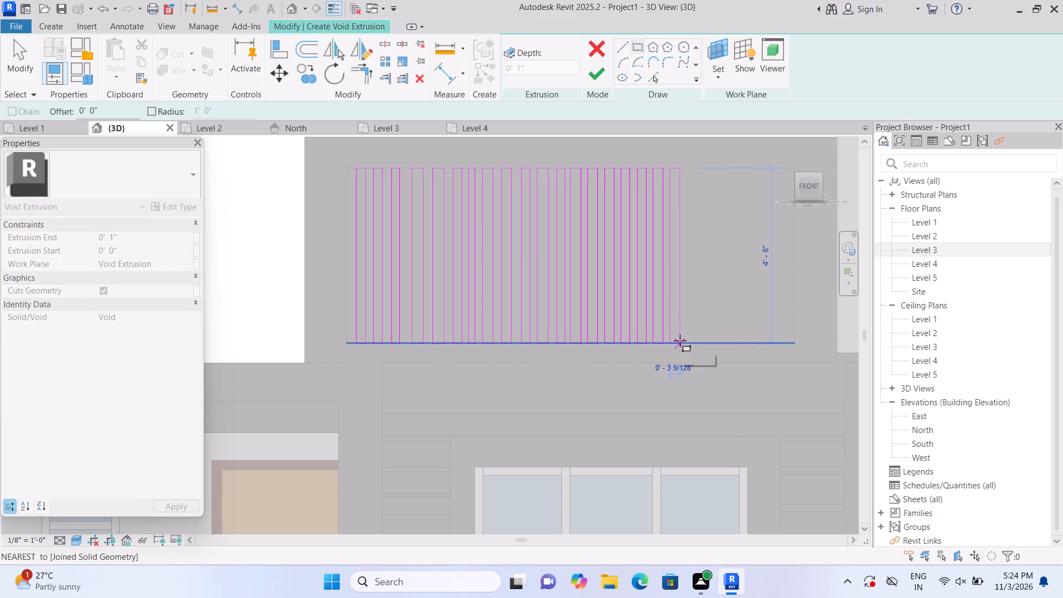
key(Escape)
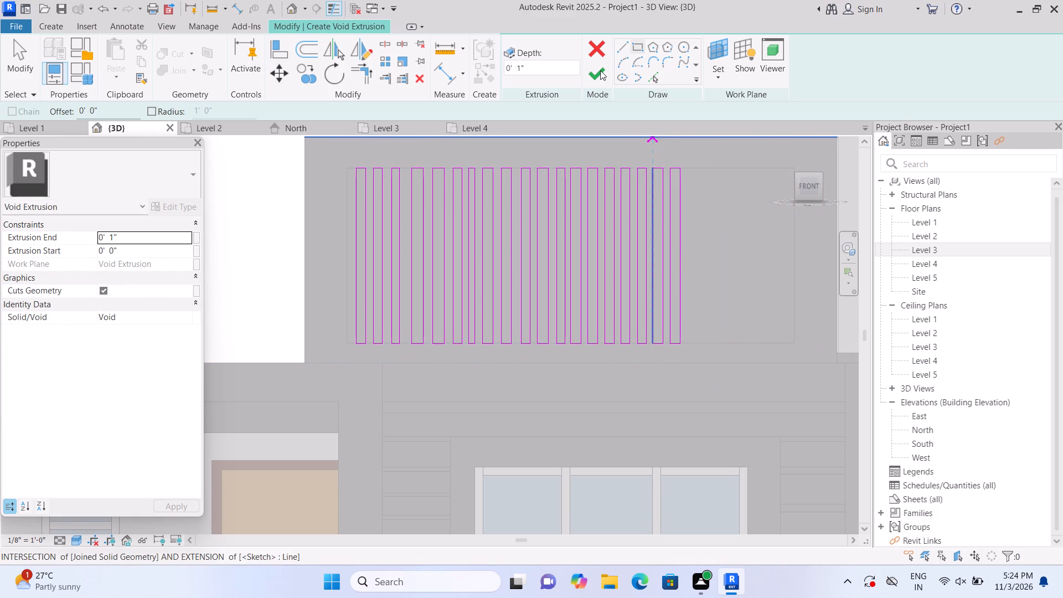
double_click(600, 70)
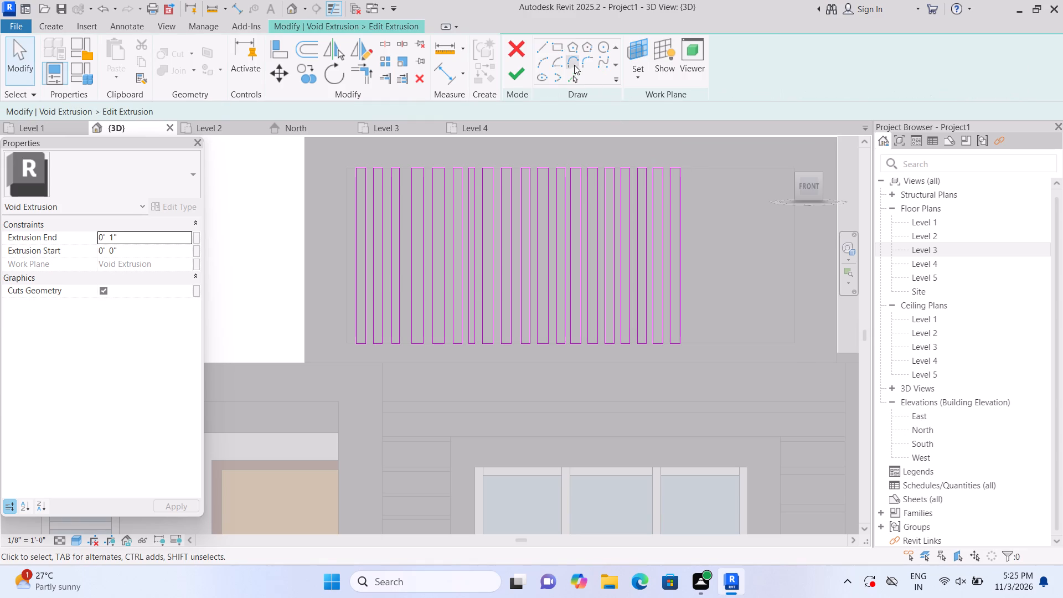
click(558, 49)
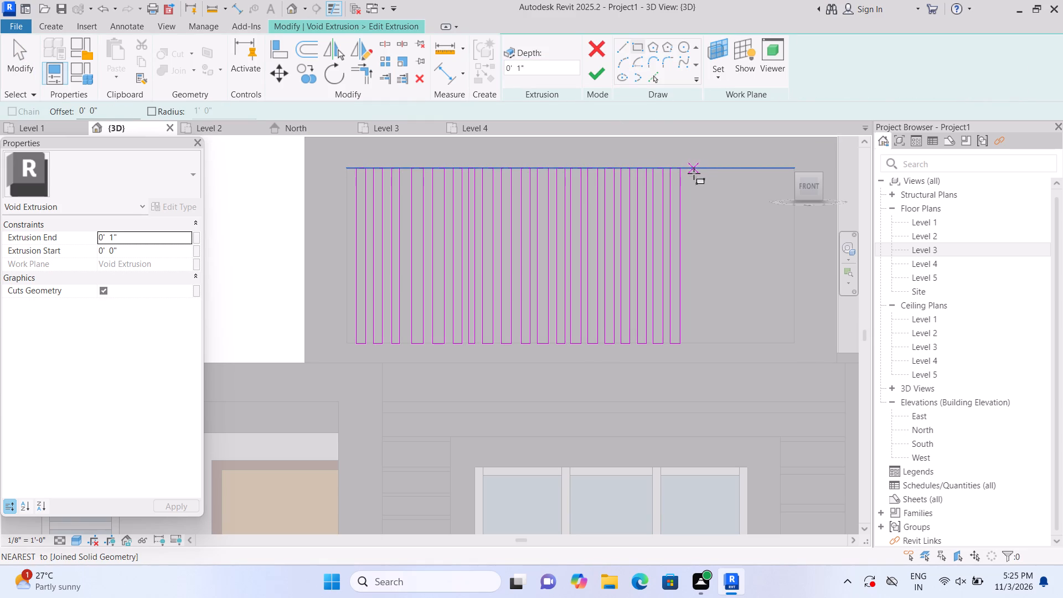
double_click(688, 170)
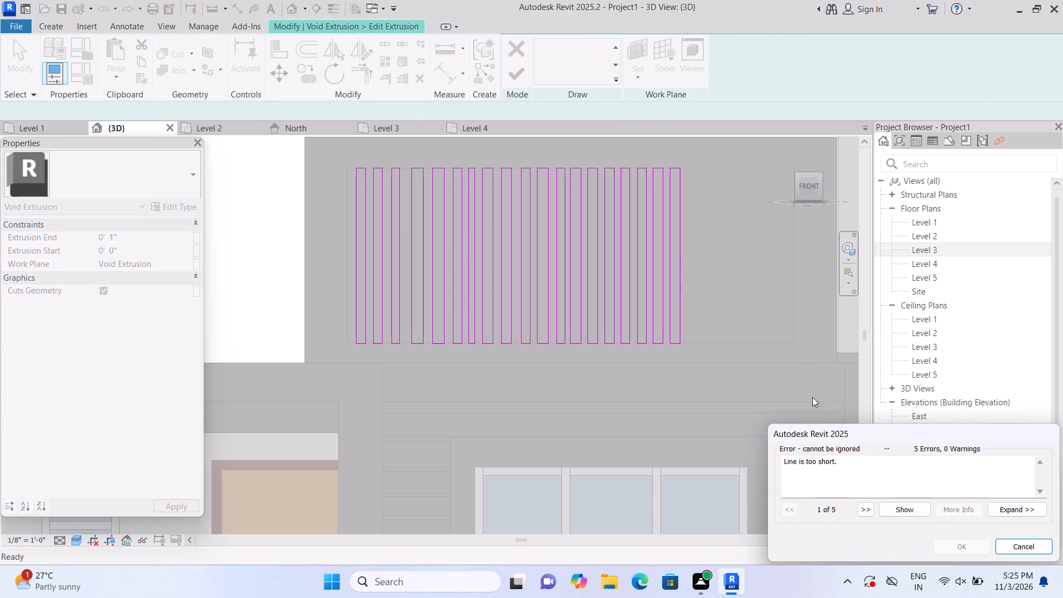
click(1003, 543)
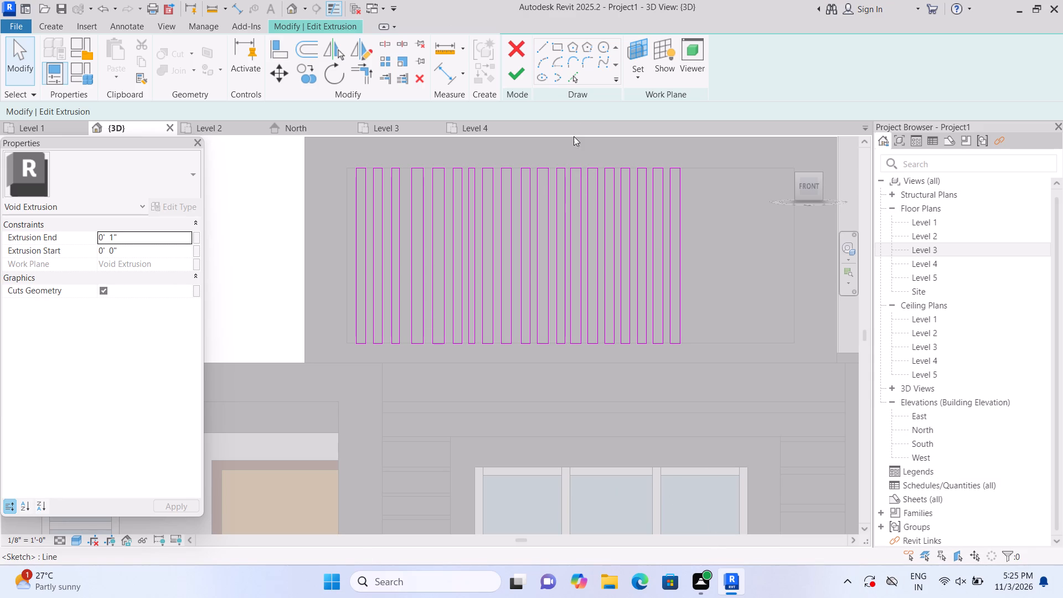
click(558, 42)
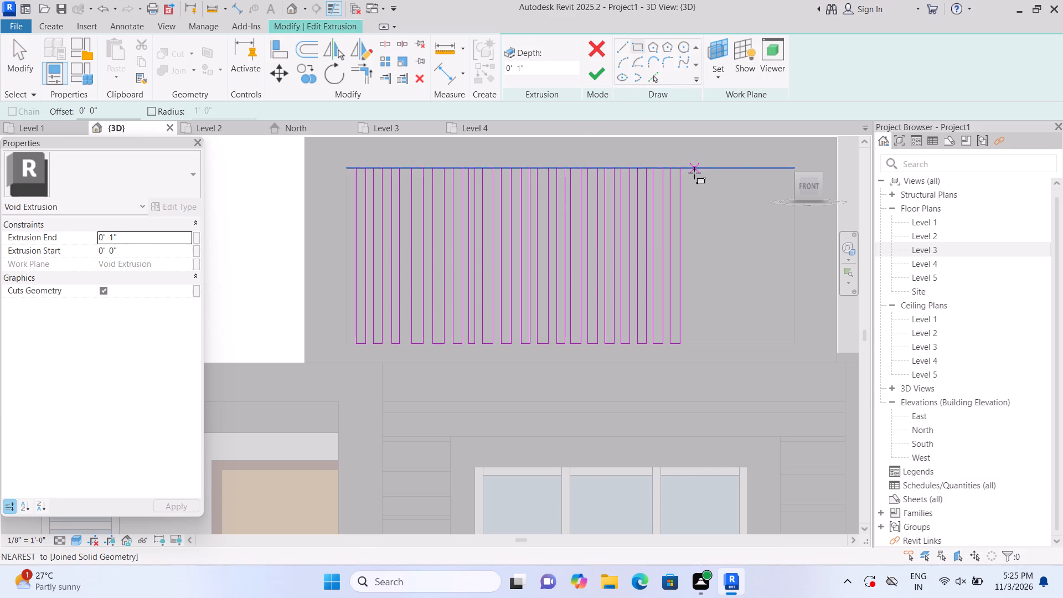
click(687, 168)
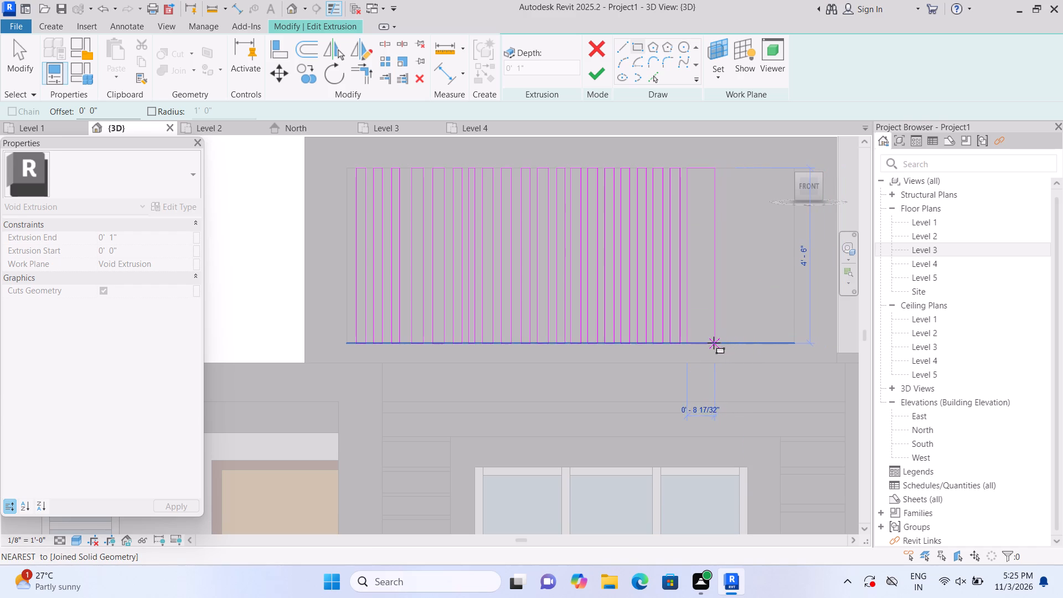
click(697, 346)
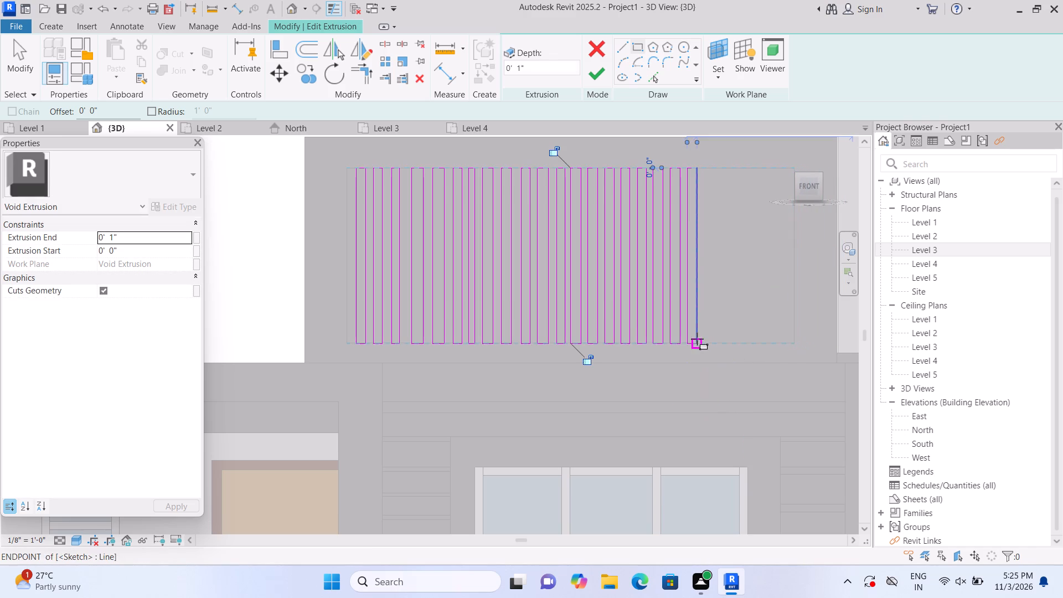
Sketch three further spaced rectangles, about 2 1/2" to 3 1/4" wide and 4' 6" tall, continuing the strip row rightward.
click(636, 48)
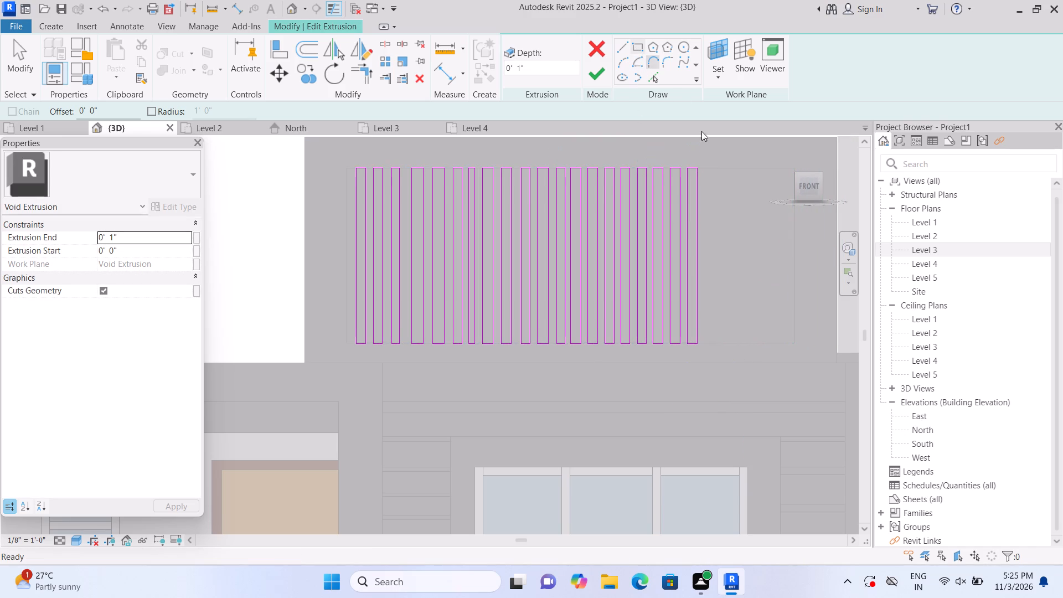
click(705, 172)
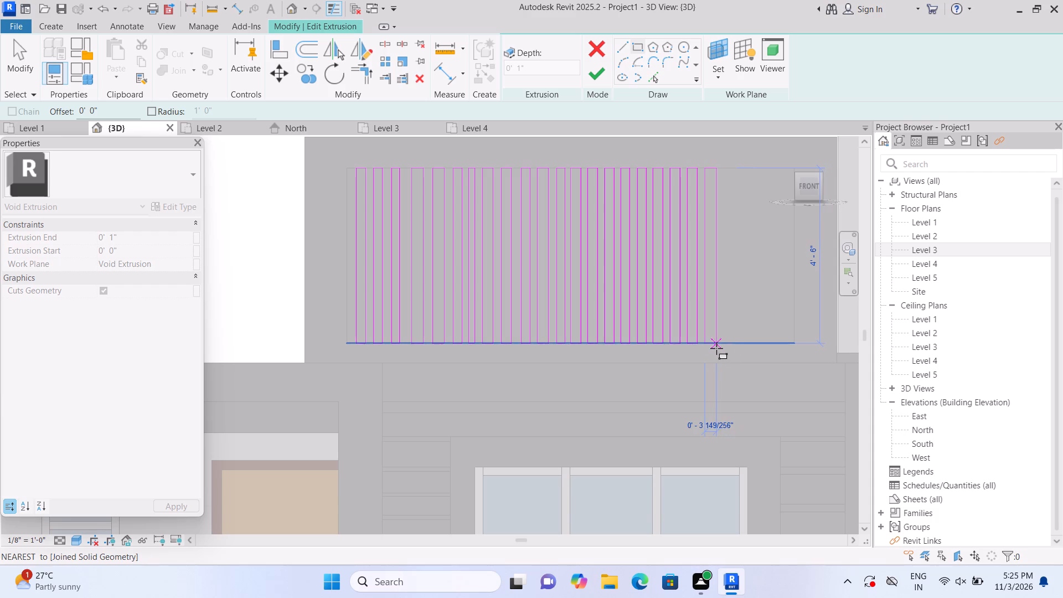
click(714, 347)
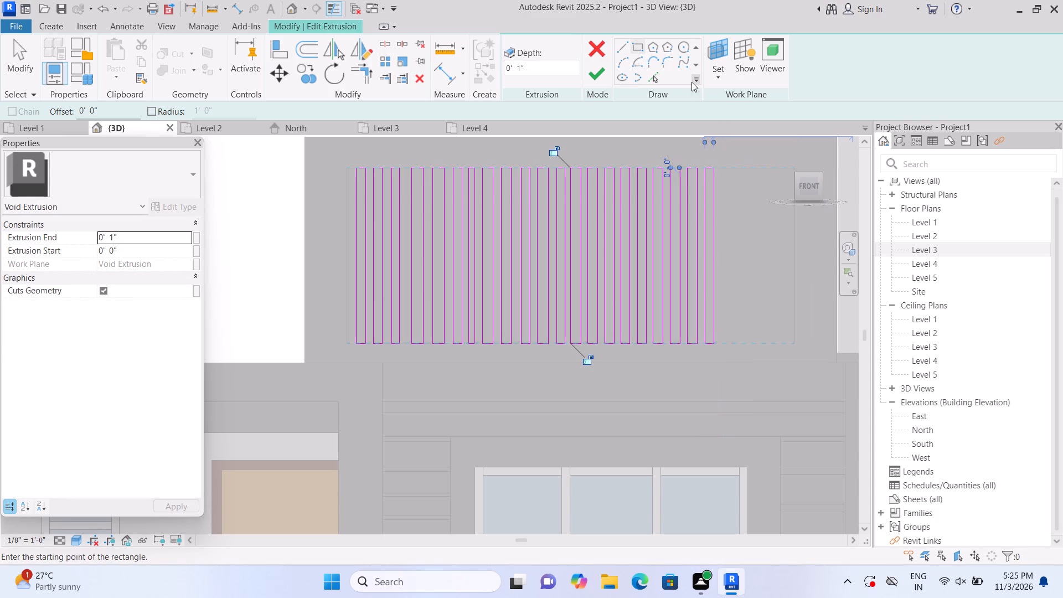
click(720, 166)
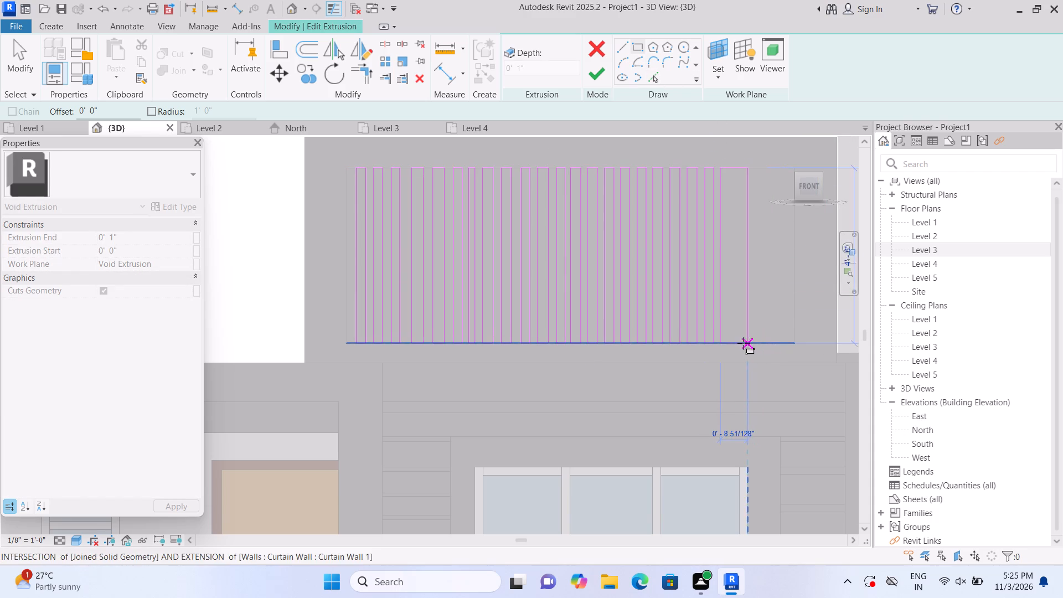
click(729, 343)
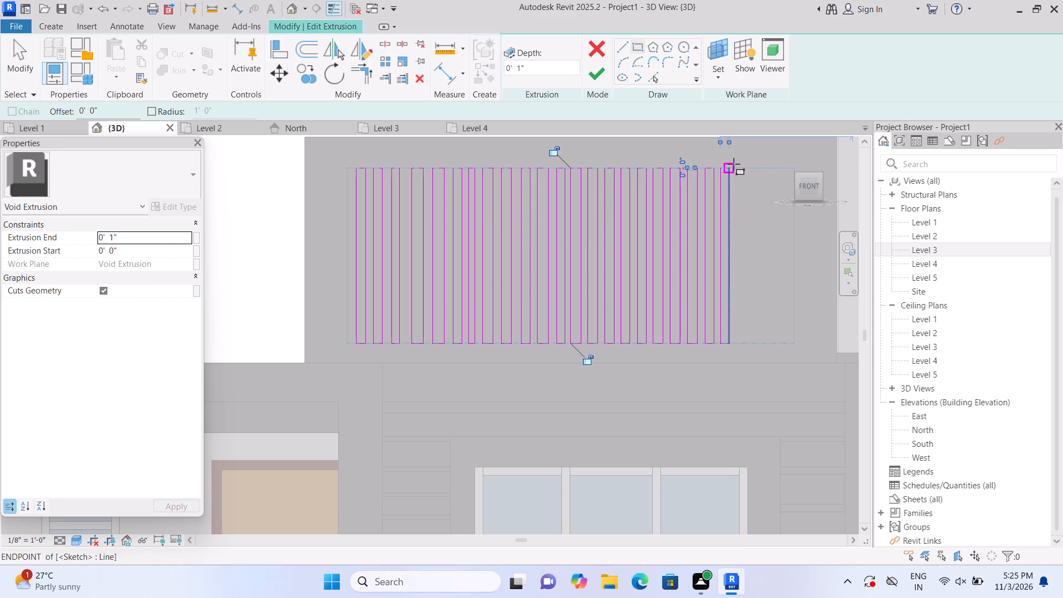
click(737, 168)
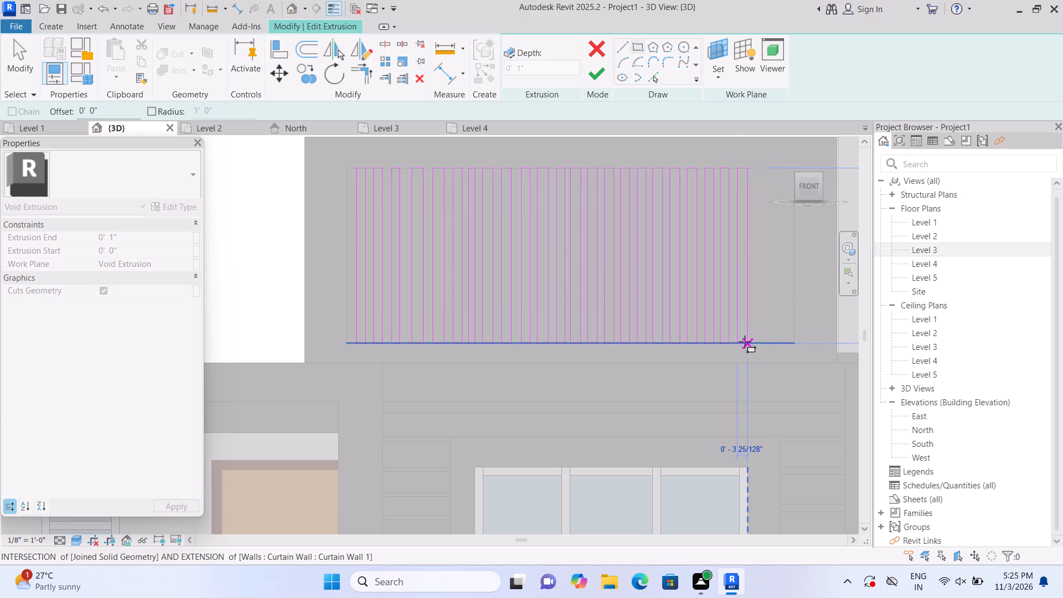
click(745, 342)
Sketch two more spaced rectangles, each about 3" wide by 4' 6" tall, bringing the strips close to the recessed face's right edge.
click(755, 164)
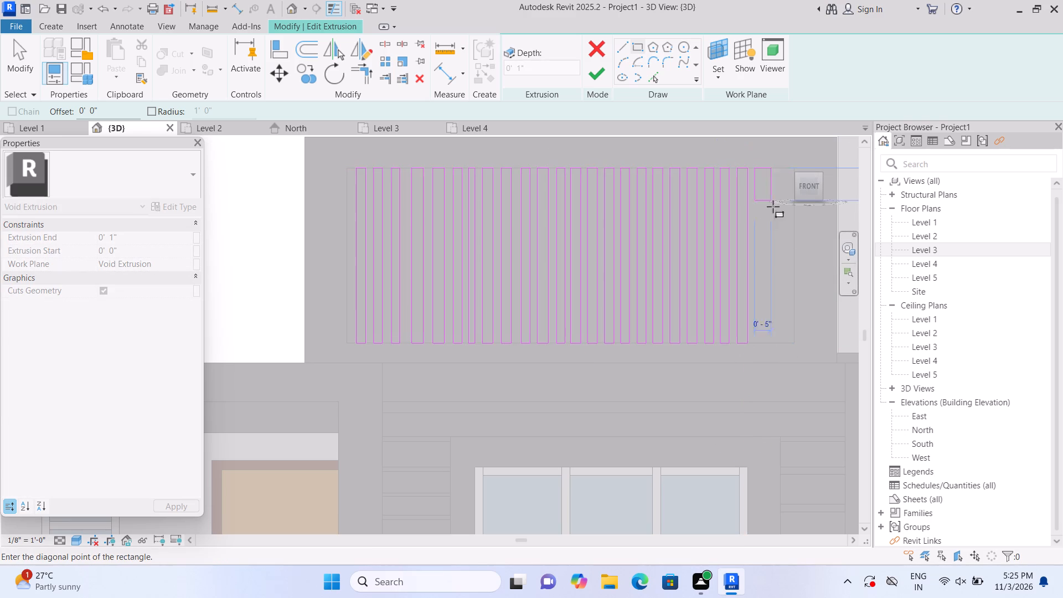
click(764, 347)
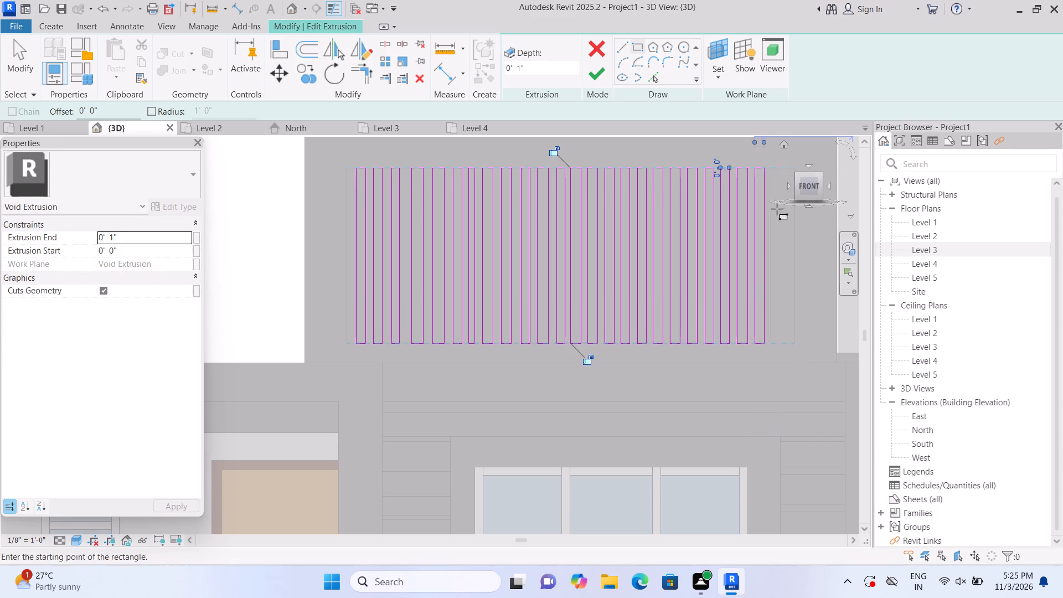
click(771, 168)
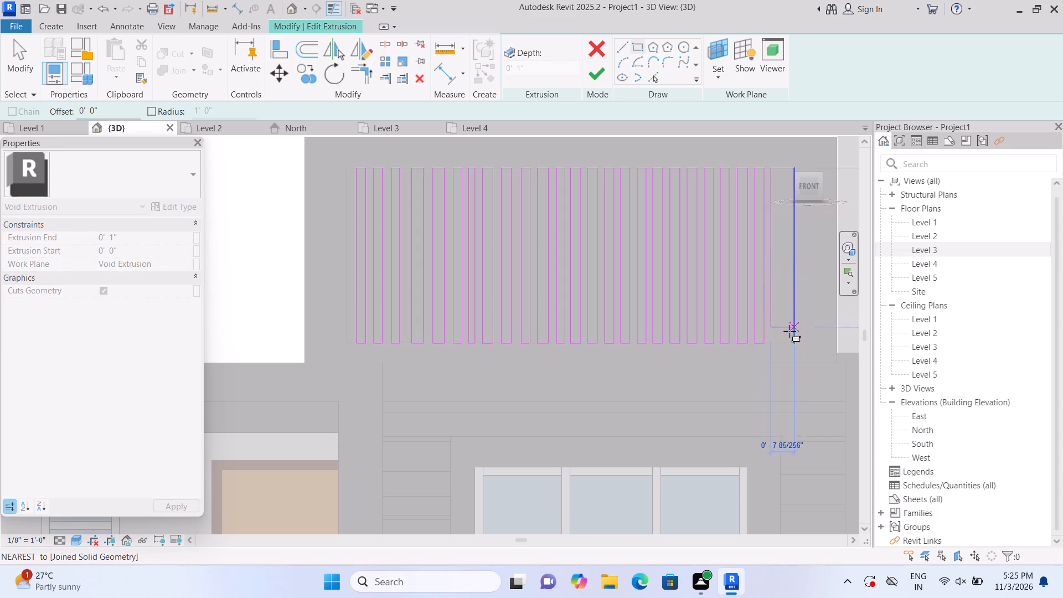
double_click(781, 343)
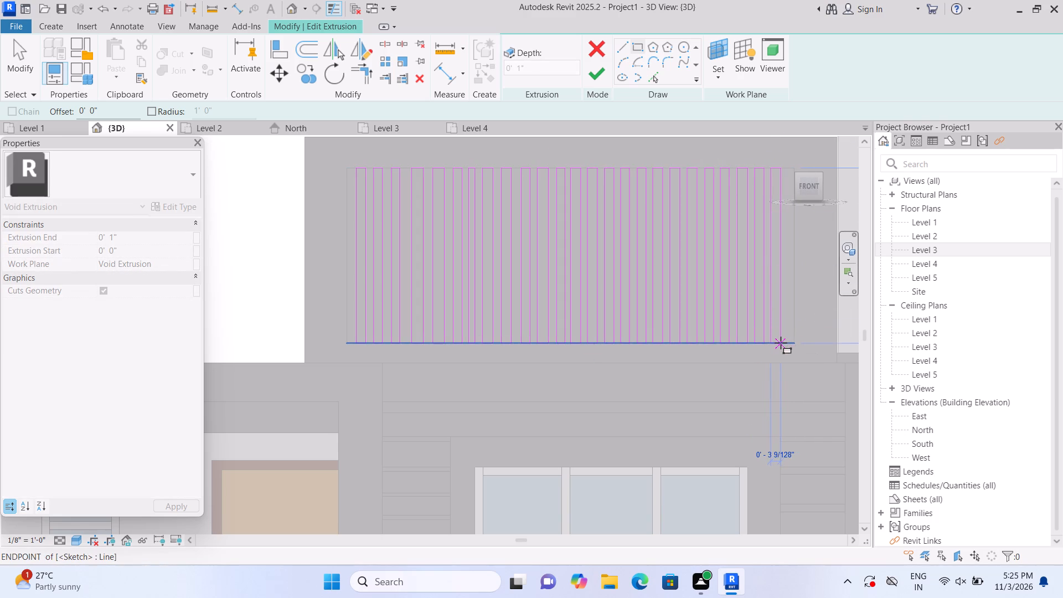
scroll(801, 267, up, 5)
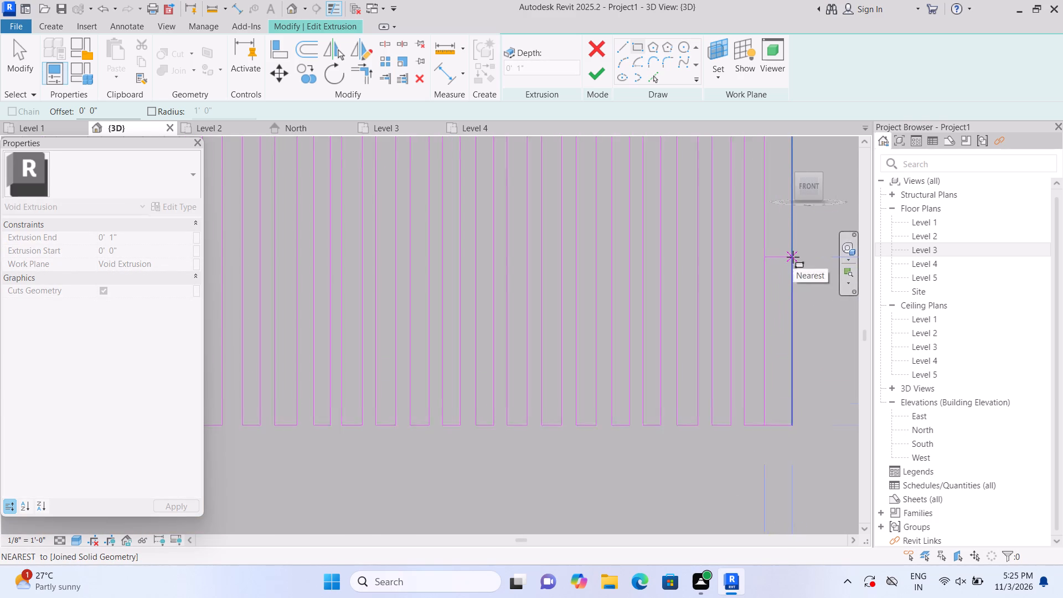
middle_drag(793, 257, 745, 334)
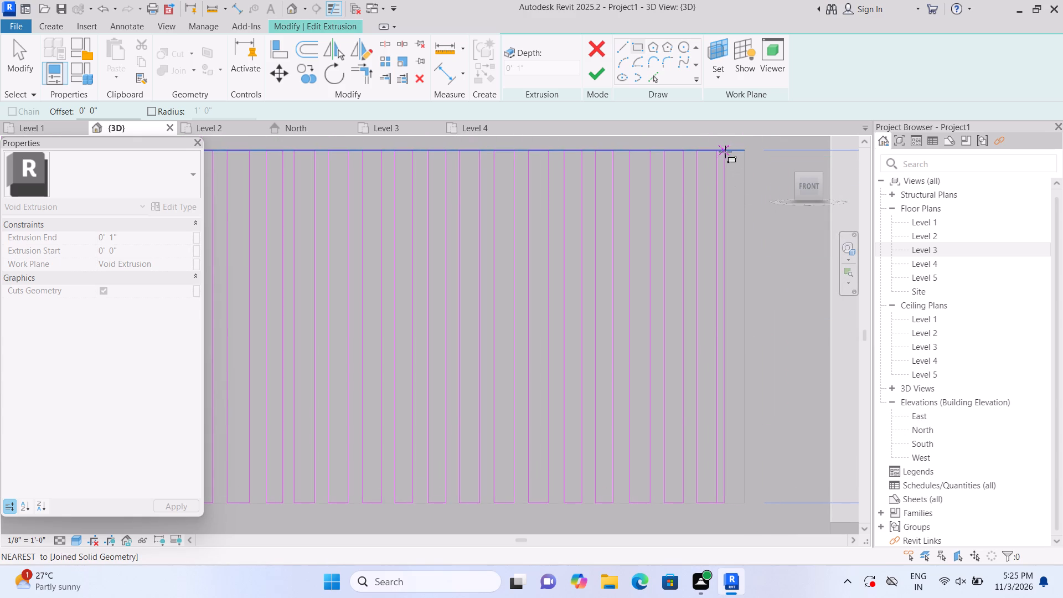
key(Escape)
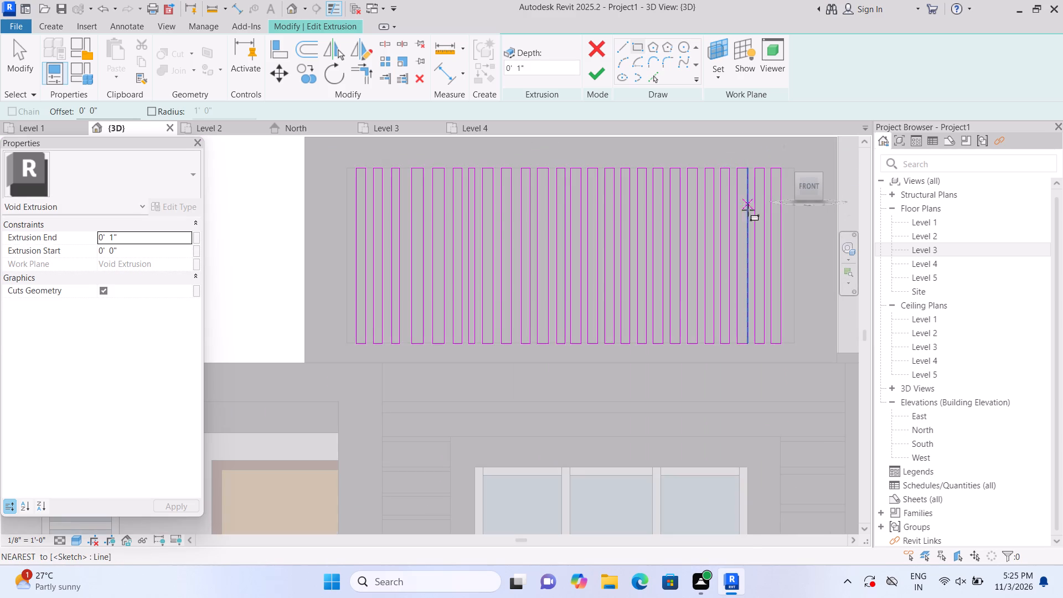
Sketch a last, narrower 4' 6" tall rectangle just inside the recessed face's right edge and finish the void extrusion sketch.
middle_drag(745, 211, 616, 207)
scroll(660, 180, up, 2)
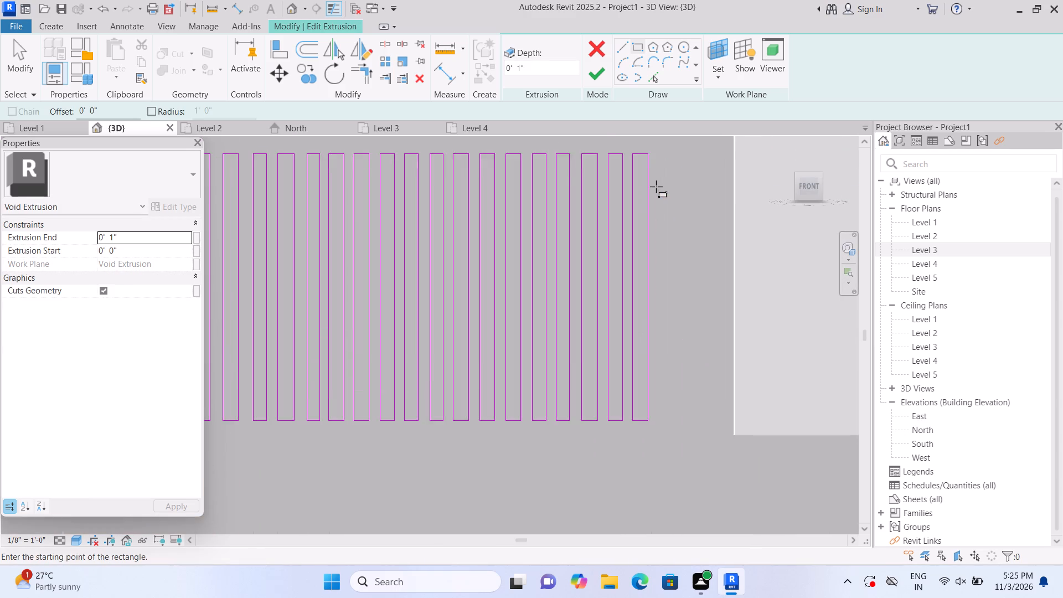
scroll(656, 187, up, 2)
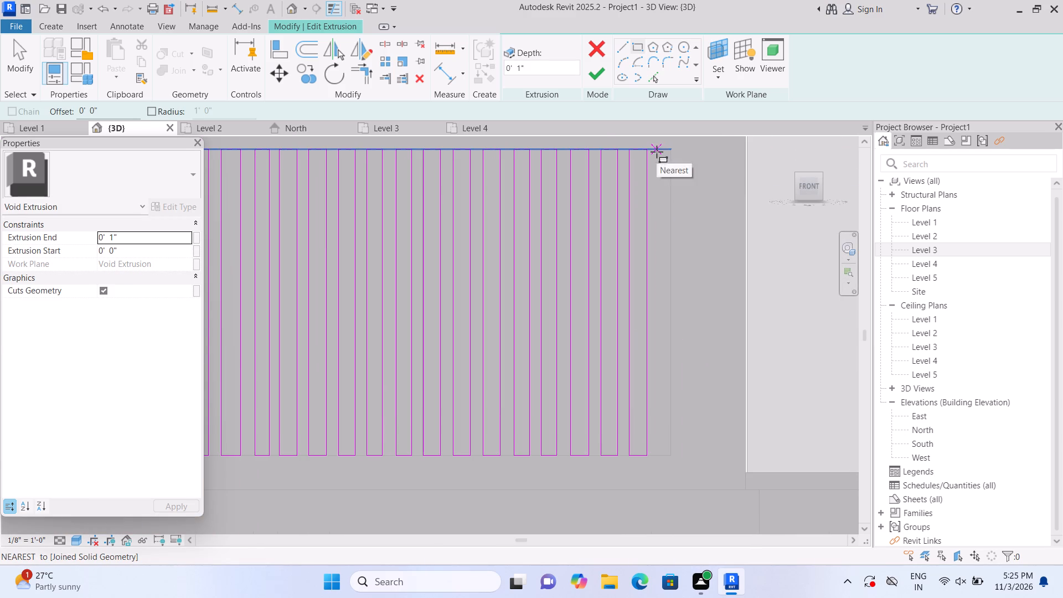
click(657, 152)
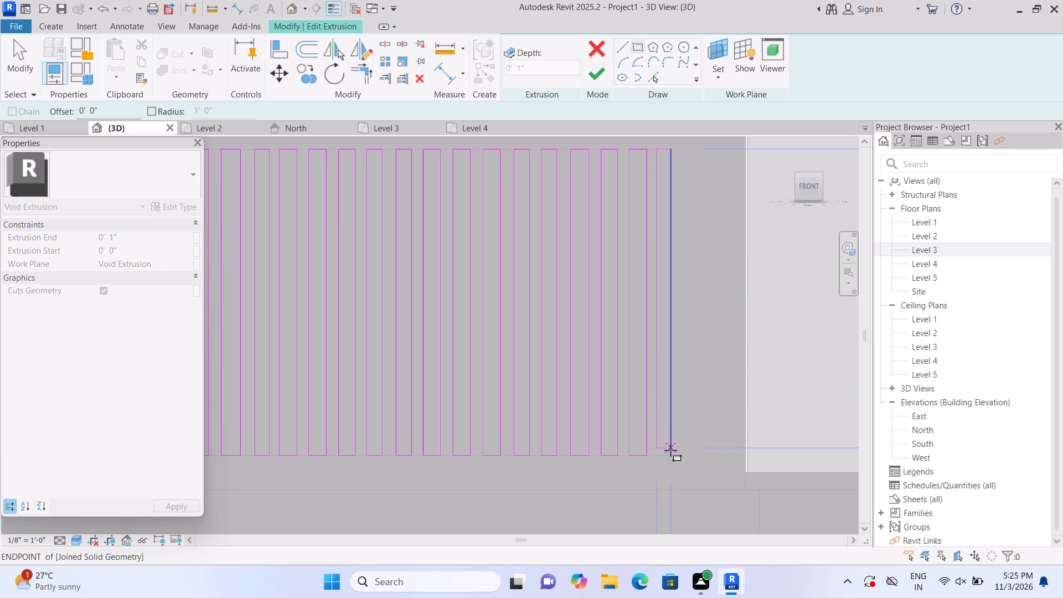
scroll(669, 451, up, 4)
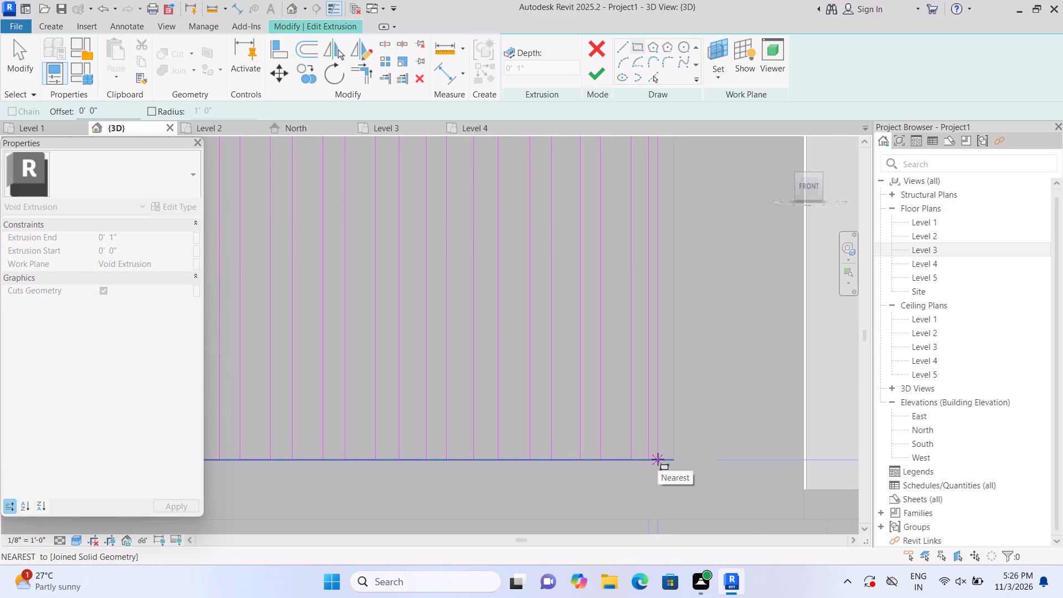
click(658, 459)
scroll(658, 459, down, 7)
key(Escape)
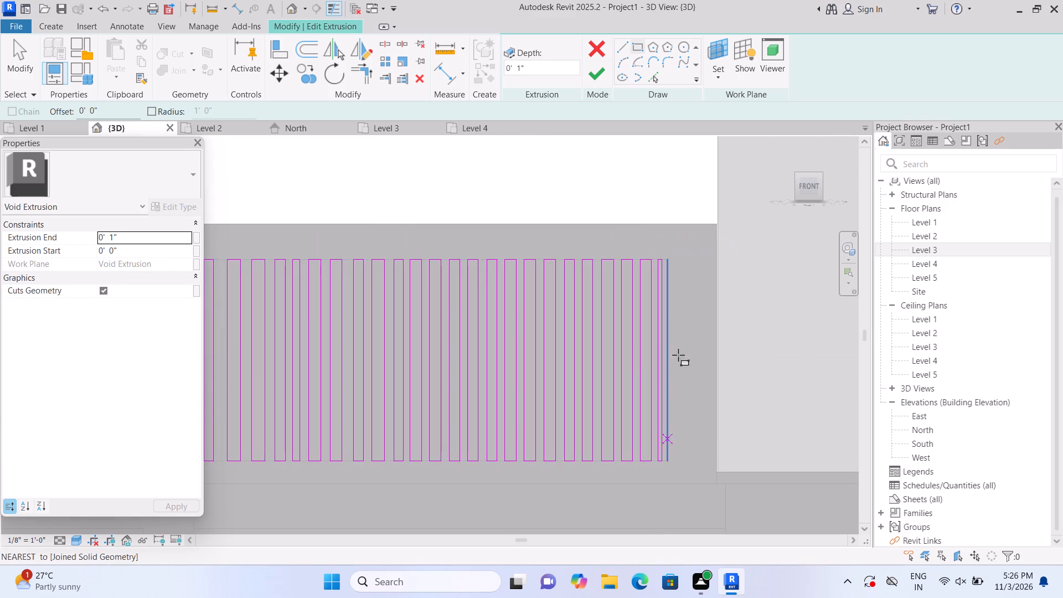
click(602, 71)
Set the strip void's Extrusion End to 3".
click(161, 234)
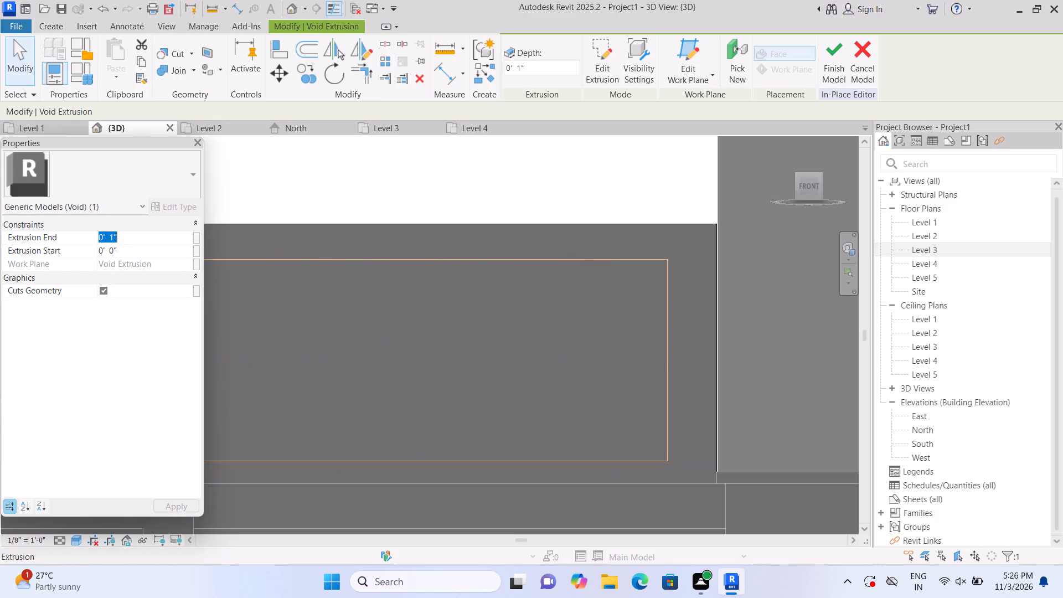
key(BackSpace)
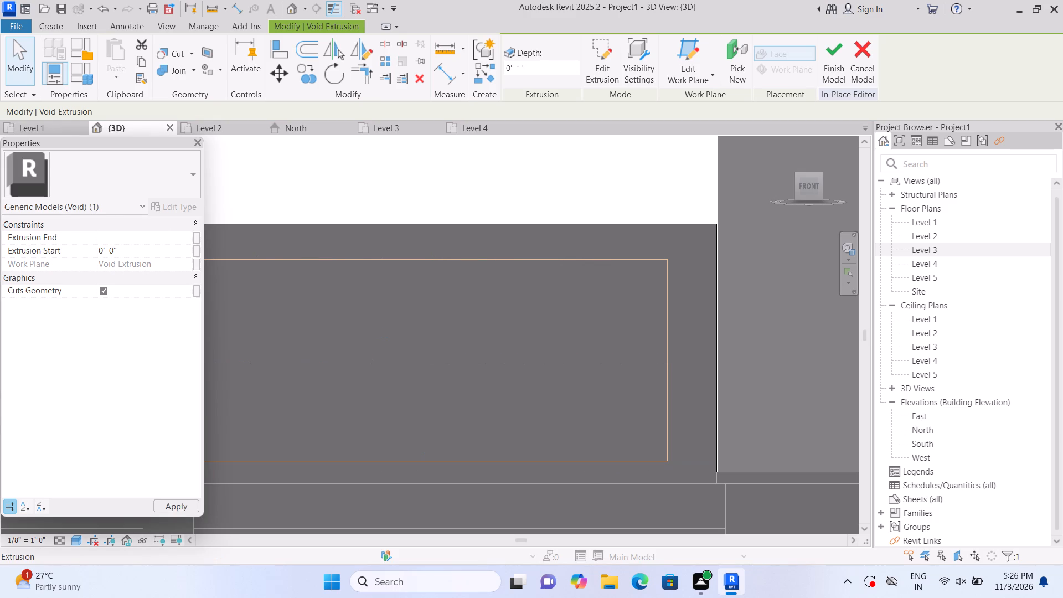
text(3")
key(Return)
click(404, 190)
scroll(416, 185, down, 3)
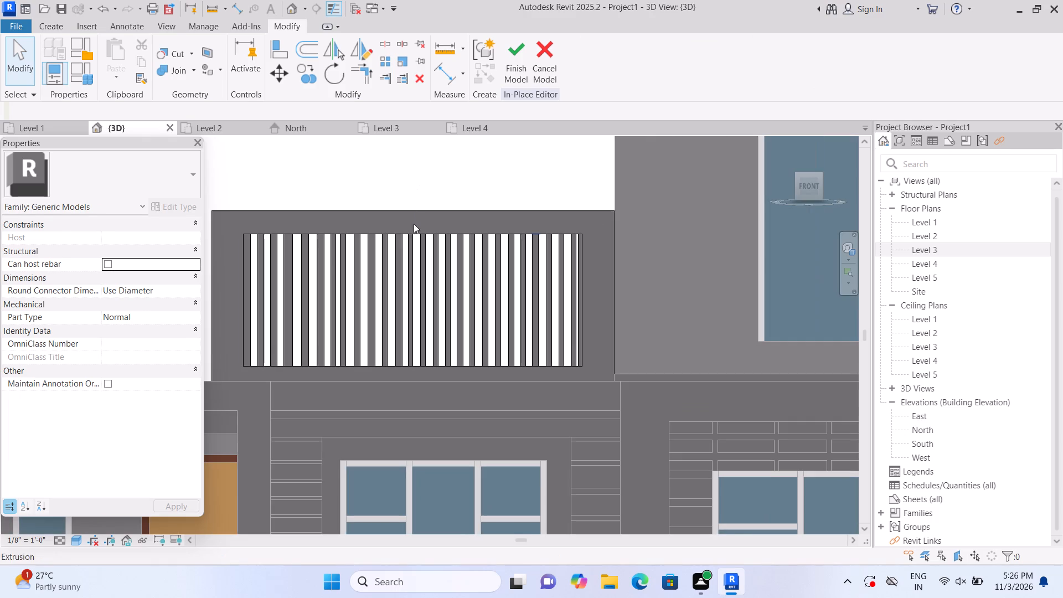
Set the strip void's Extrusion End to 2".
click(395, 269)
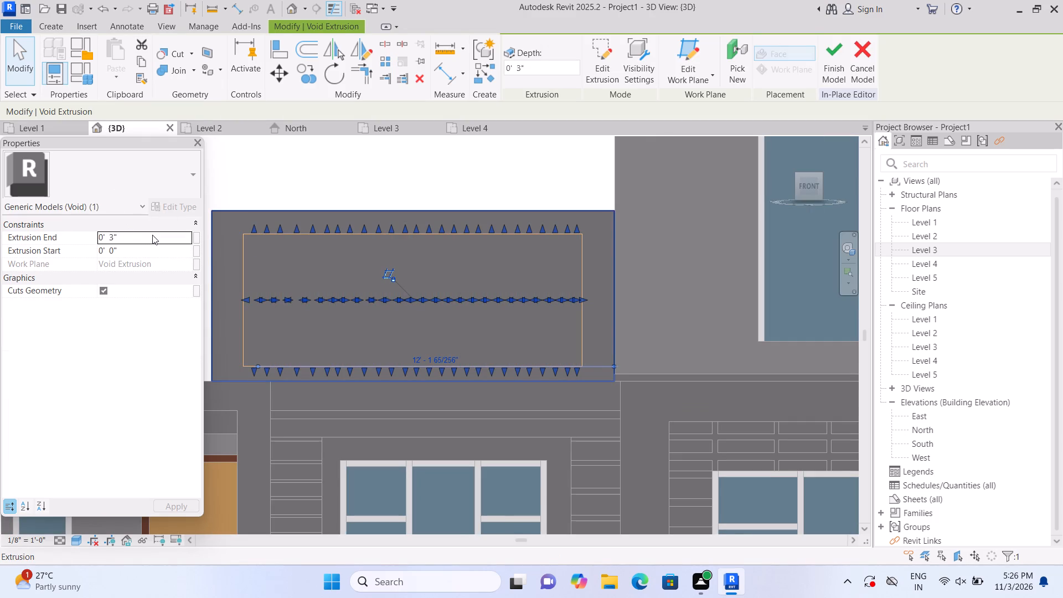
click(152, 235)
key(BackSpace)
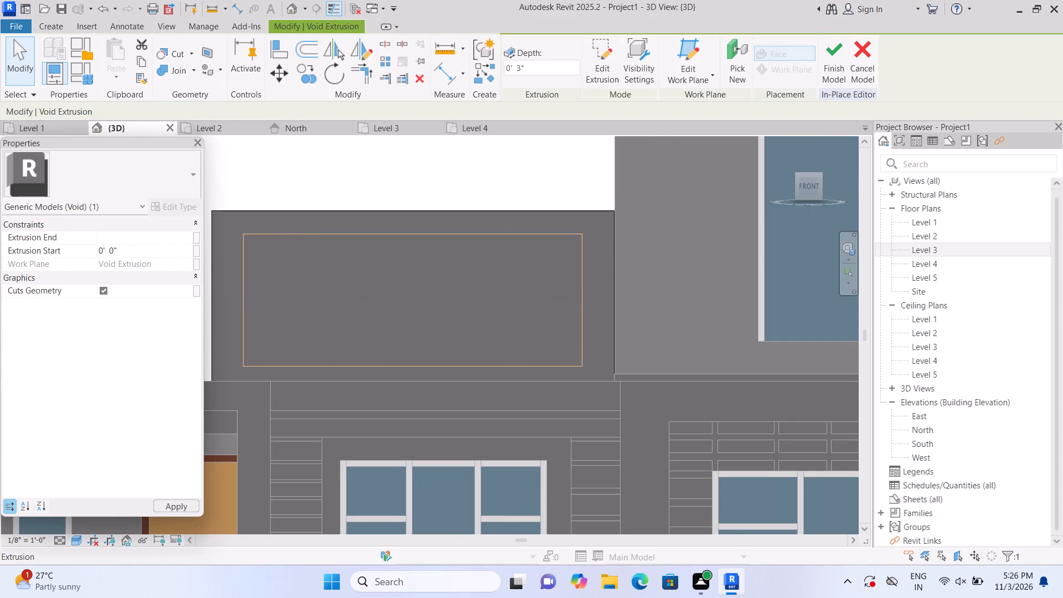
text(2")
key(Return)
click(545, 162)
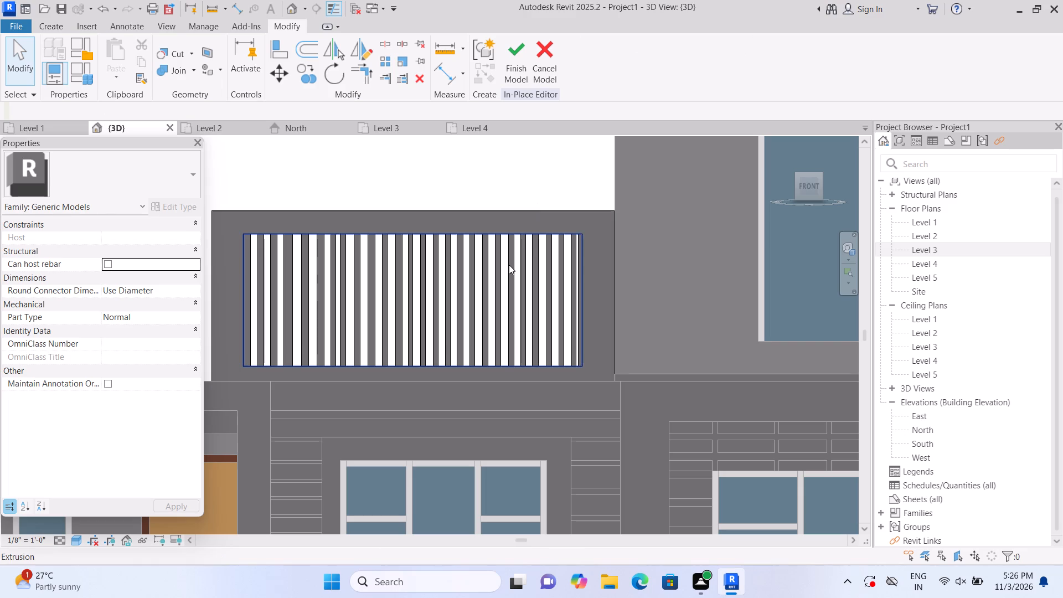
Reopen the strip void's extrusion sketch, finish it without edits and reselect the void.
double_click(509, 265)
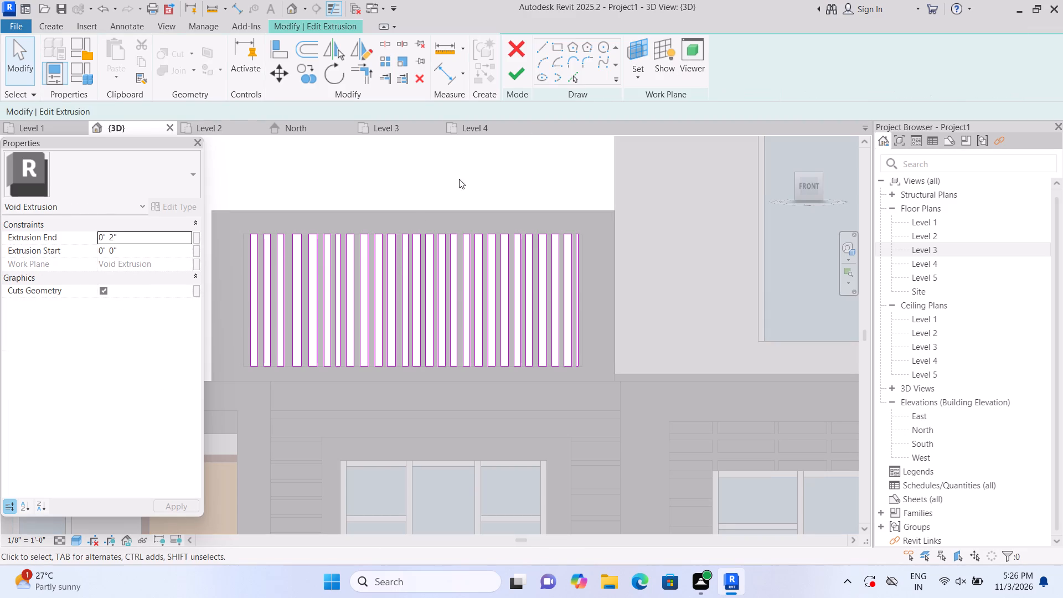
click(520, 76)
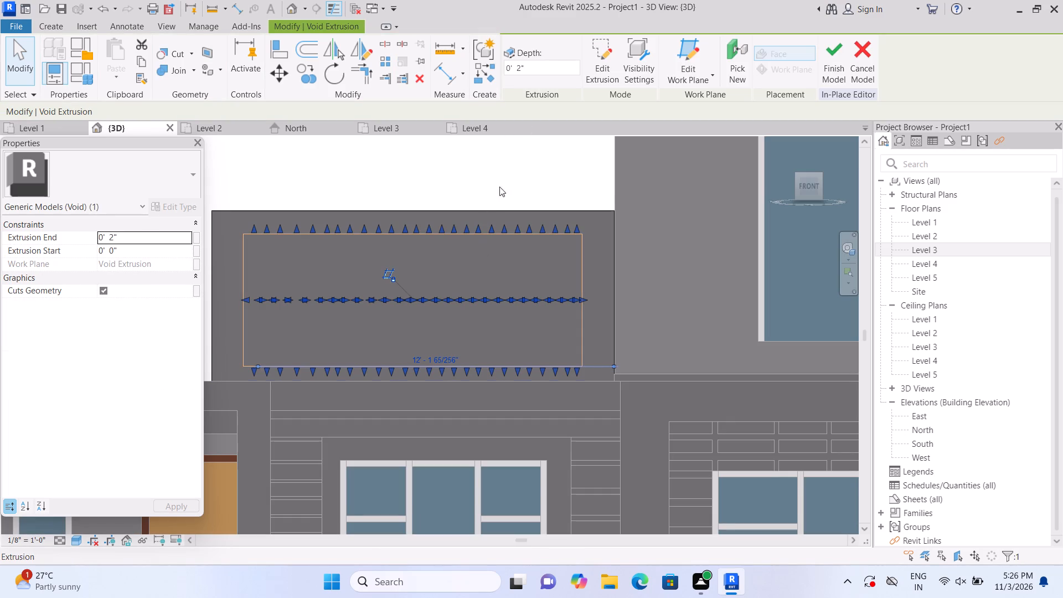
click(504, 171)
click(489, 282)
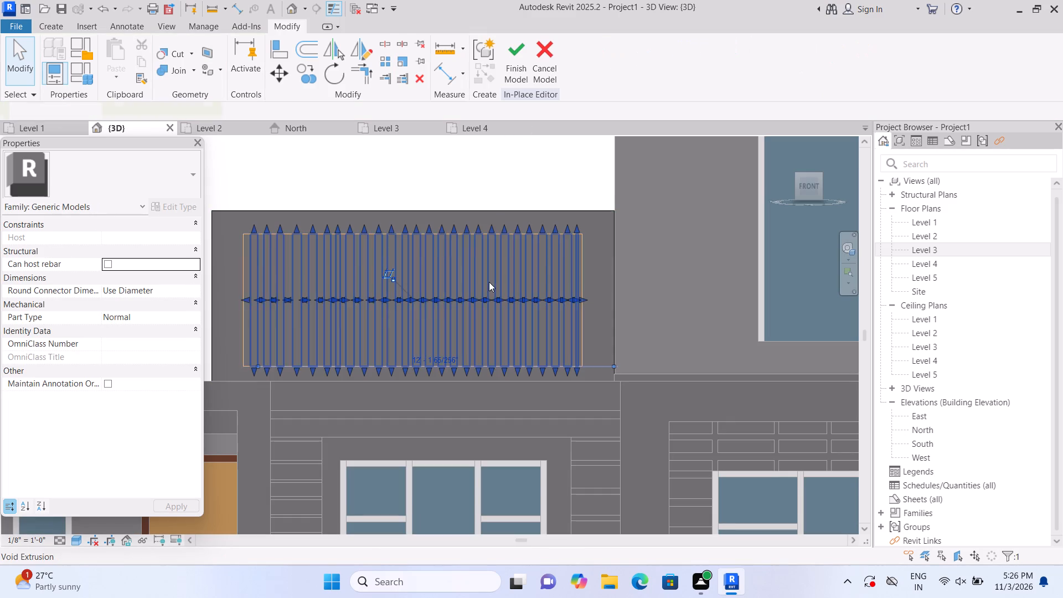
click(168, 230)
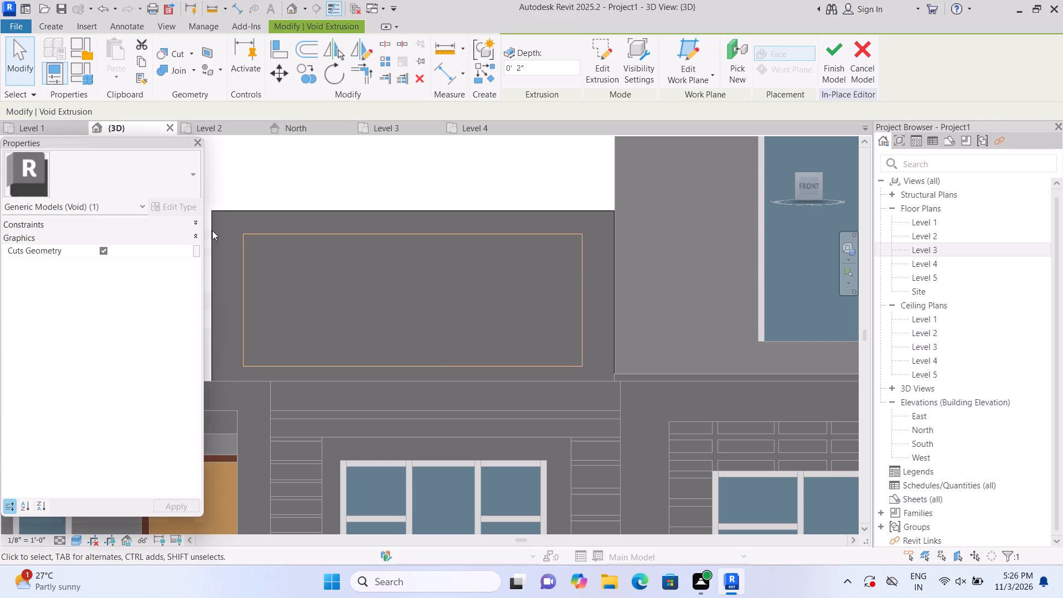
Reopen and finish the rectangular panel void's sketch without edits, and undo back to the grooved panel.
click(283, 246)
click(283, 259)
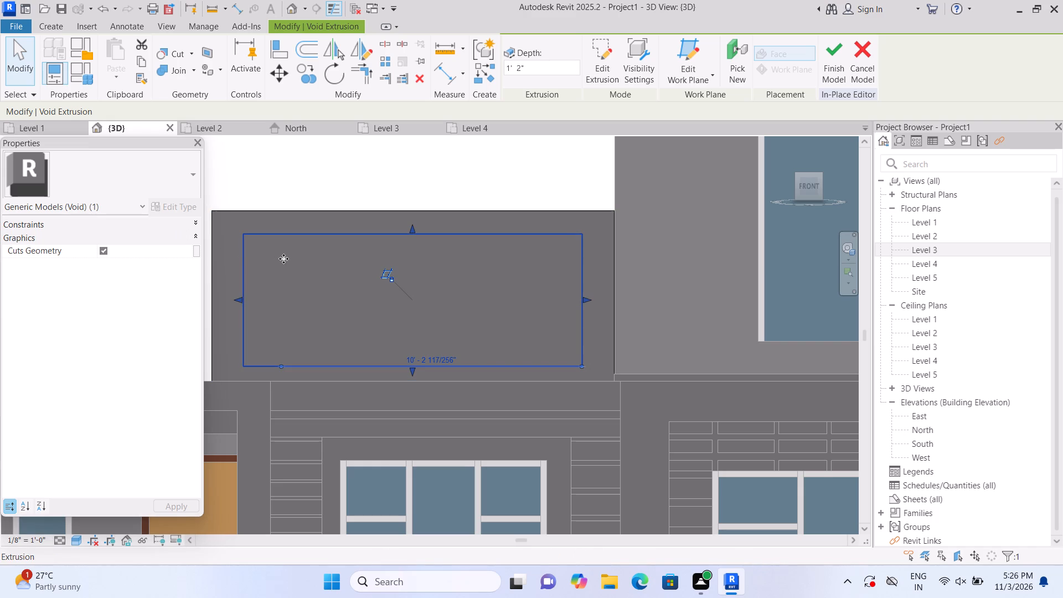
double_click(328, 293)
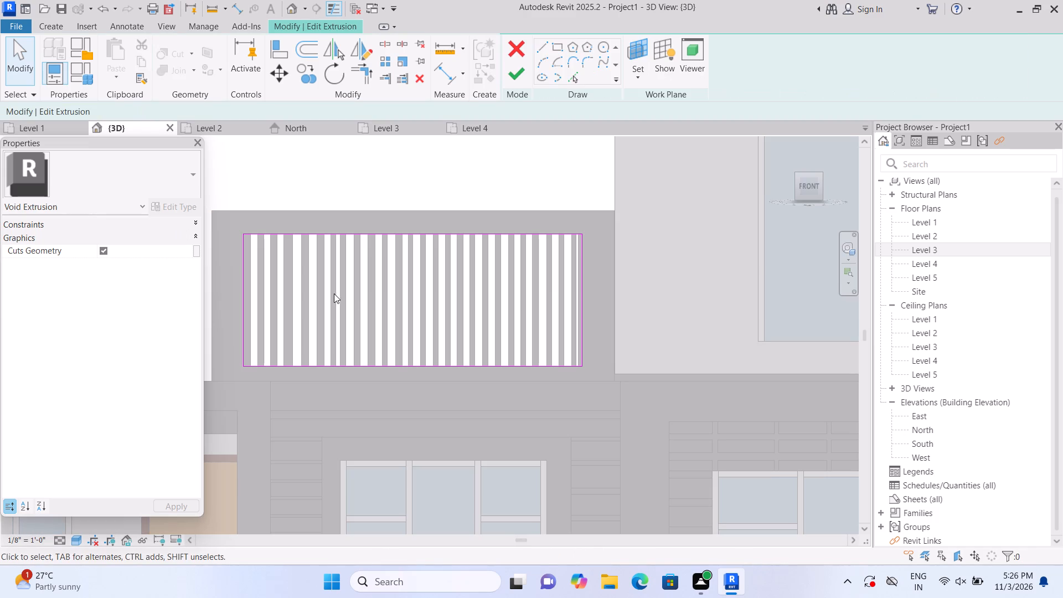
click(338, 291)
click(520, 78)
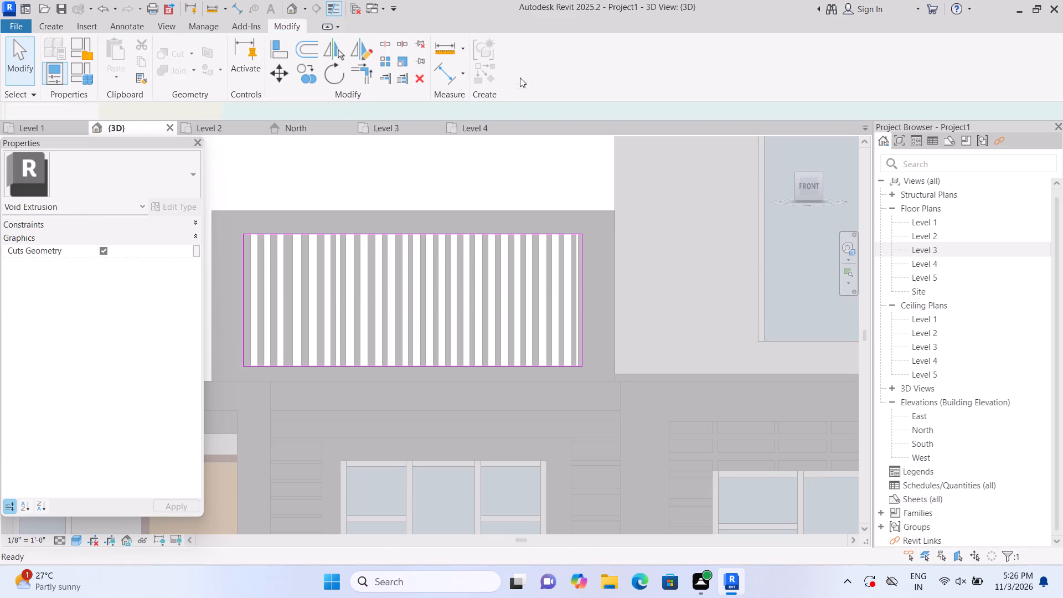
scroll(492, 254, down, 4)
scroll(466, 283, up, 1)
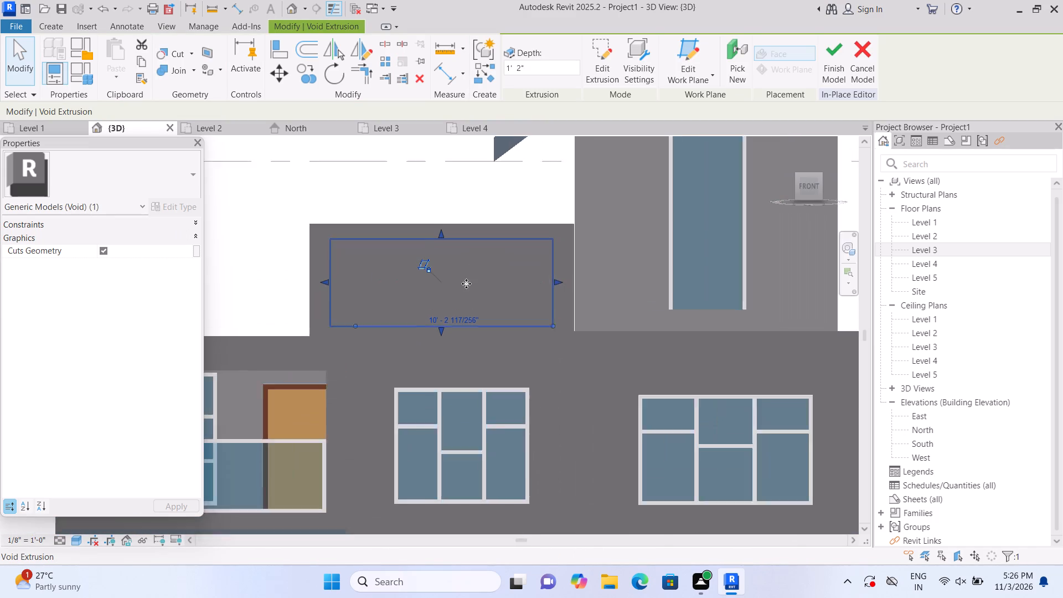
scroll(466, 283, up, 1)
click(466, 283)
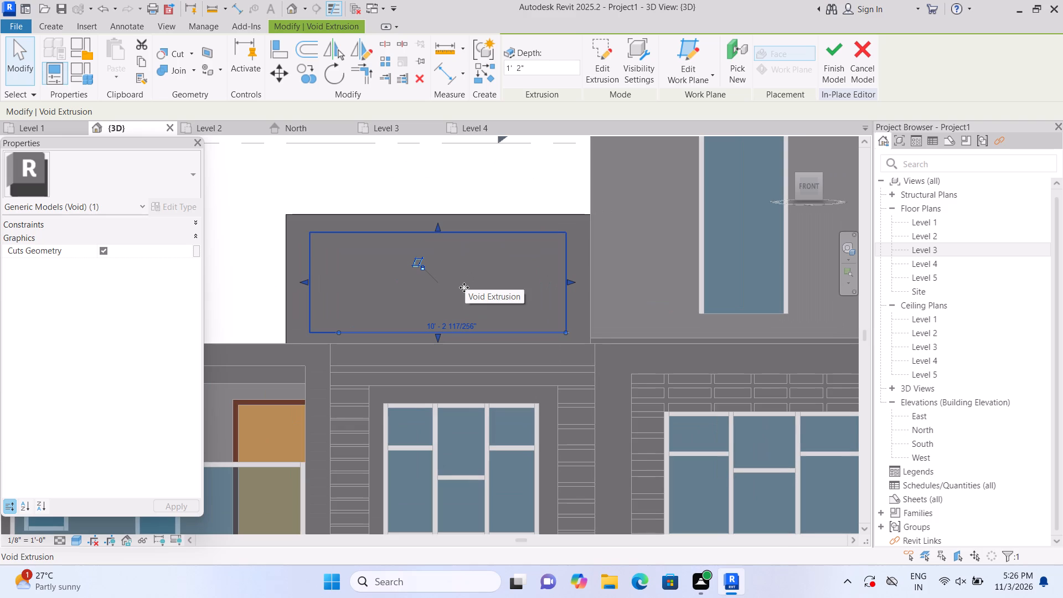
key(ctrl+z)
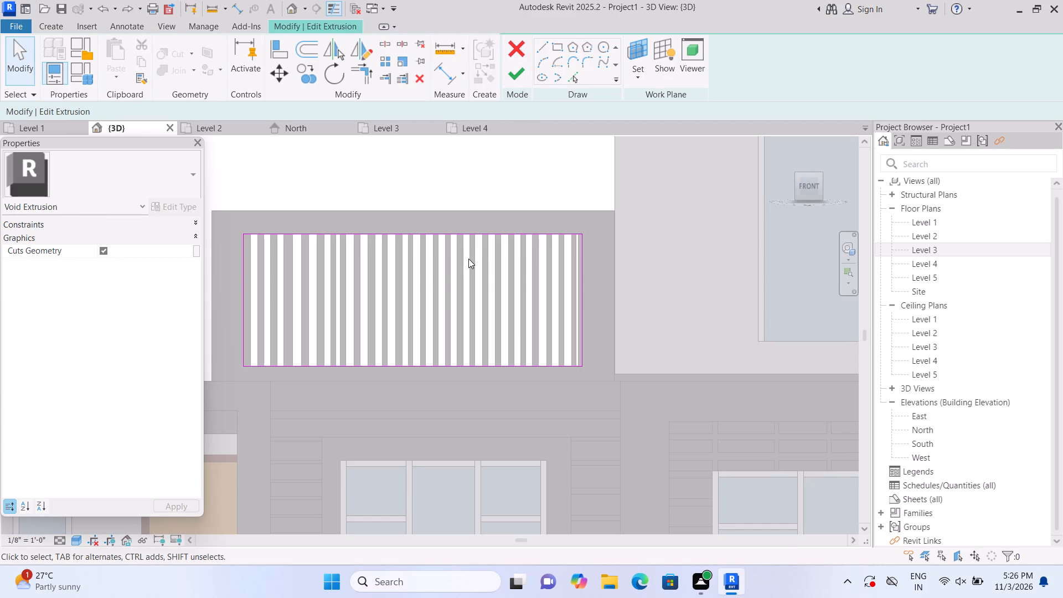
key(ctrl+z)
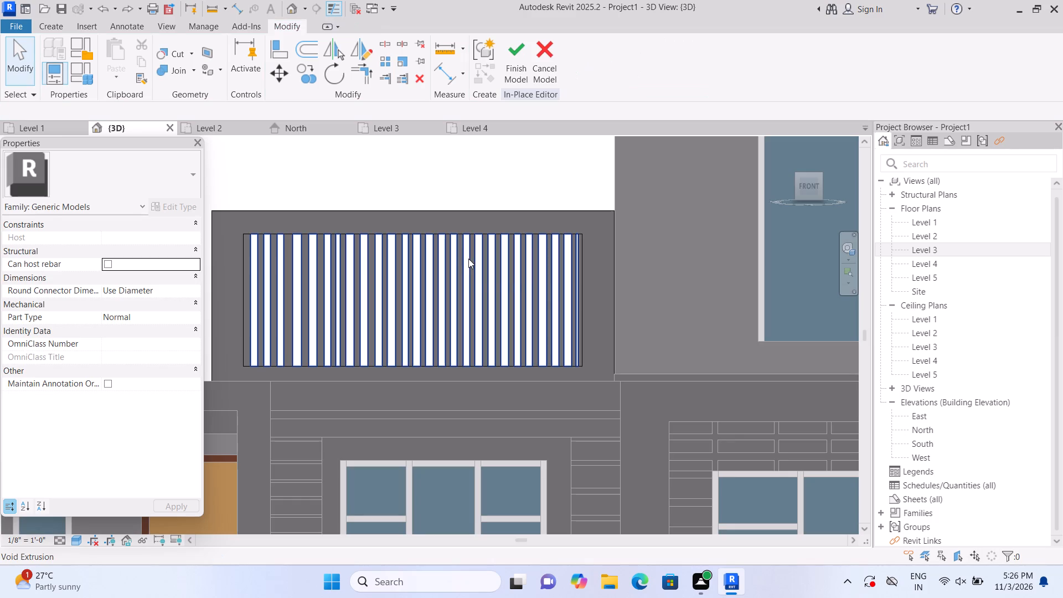
Set the strip void's Extrusion End to 1".
click(468, 259)
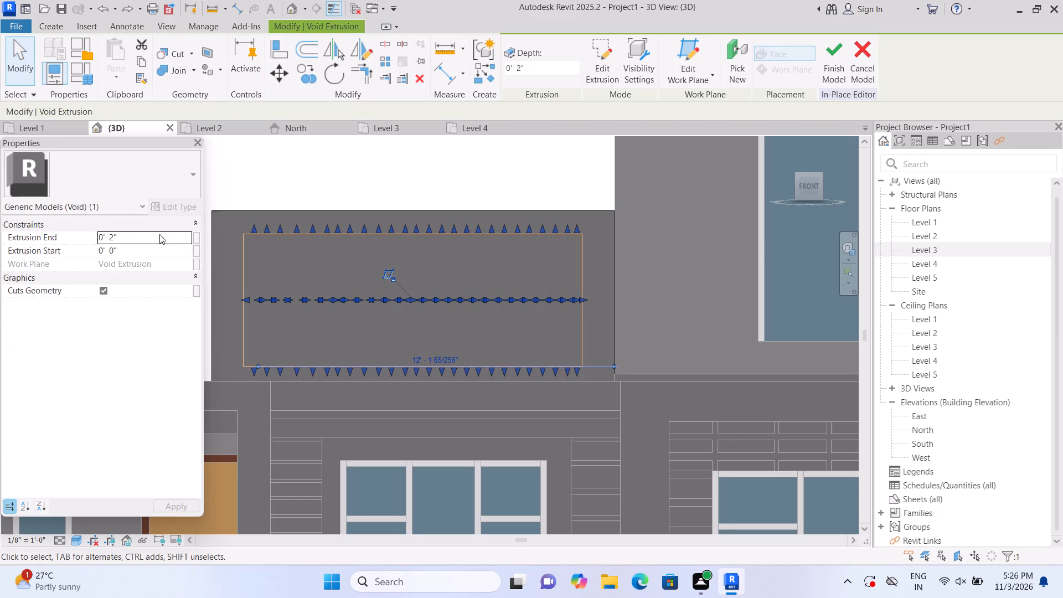
click(158, 238)
key(BackSpace)
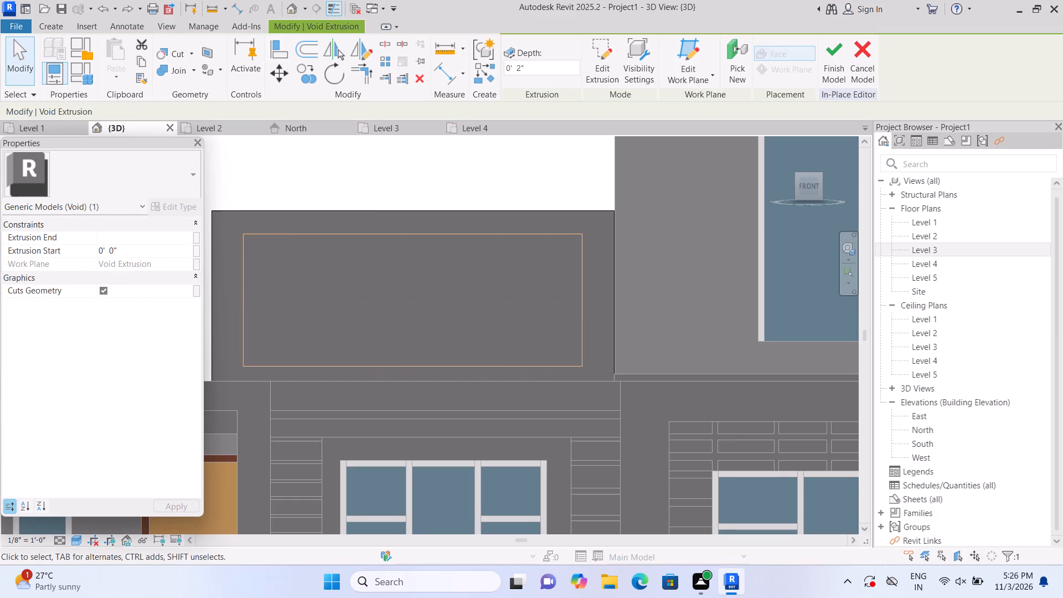
text(1")
key(Return)
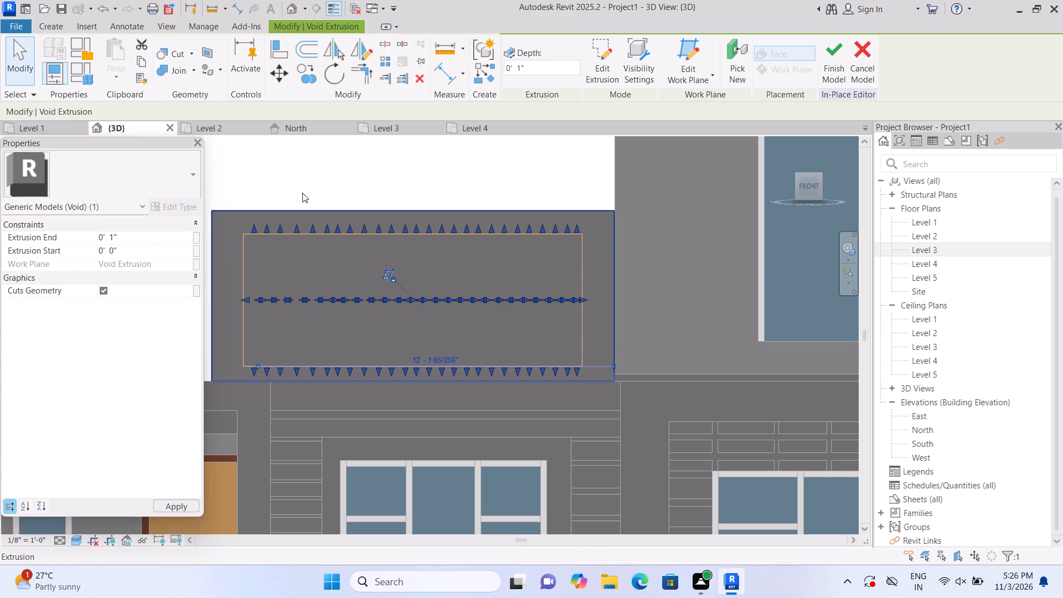
click(314, 179)
Examine the grooves in the parapet block's recessed panel from the front-right corner of the building.
scroll(316, 181, down, 3)
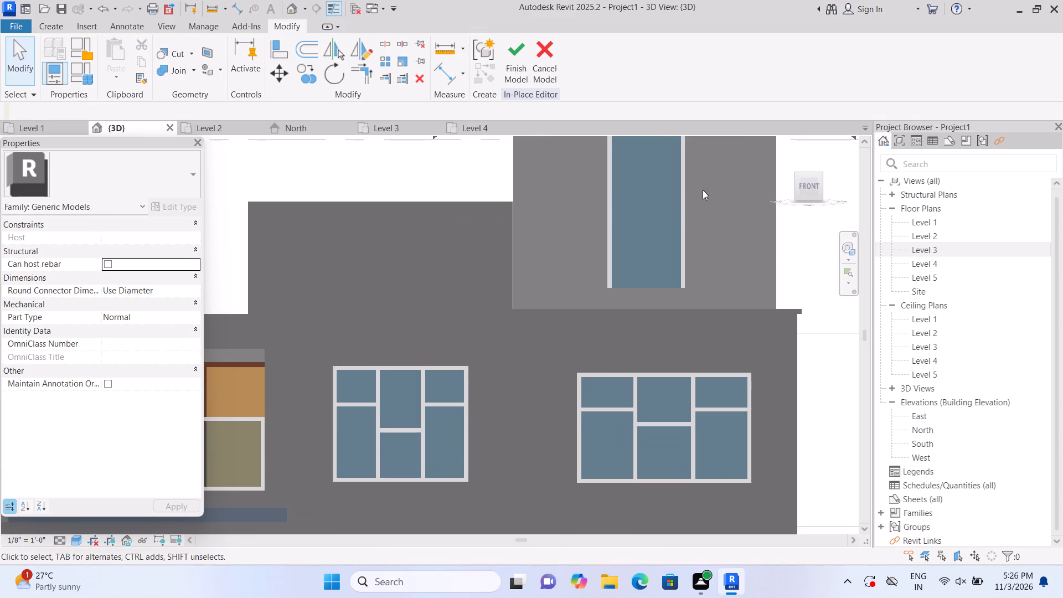
click(784, 147)
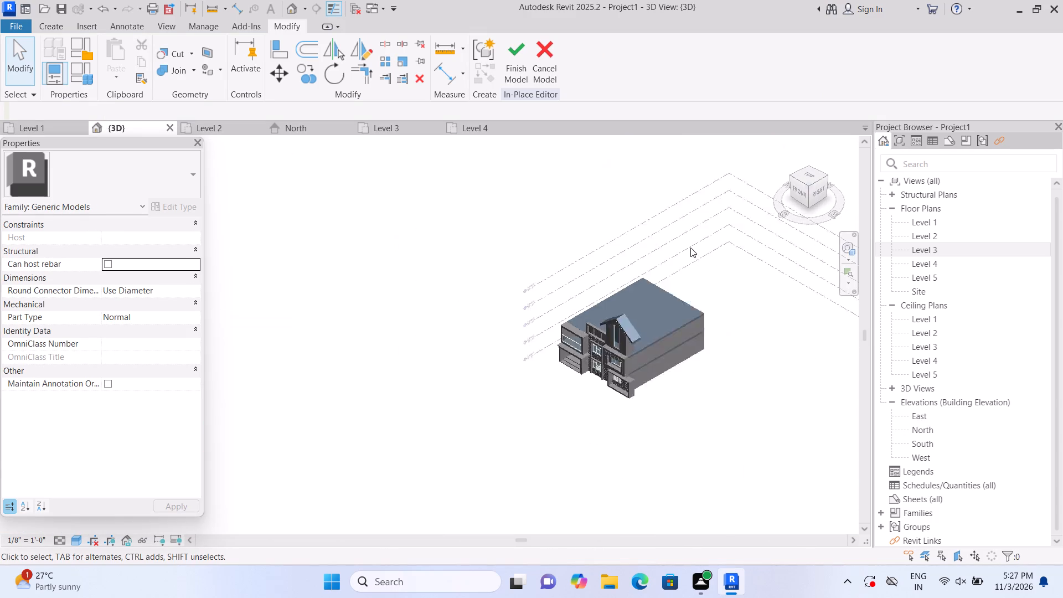
scroll(241, 339, up, 13)
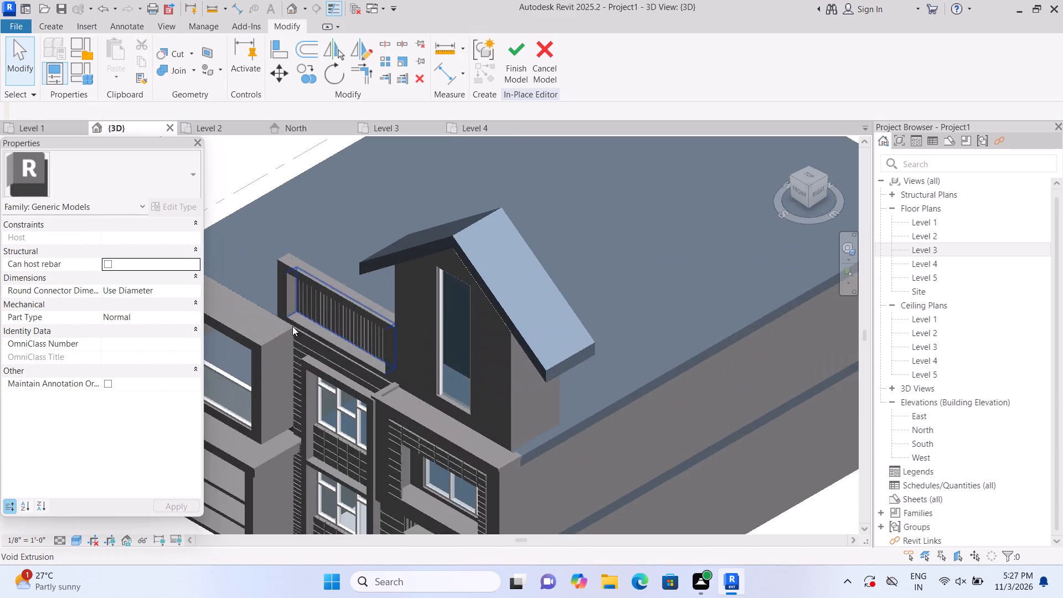
scroll(292, 326, up, 12)
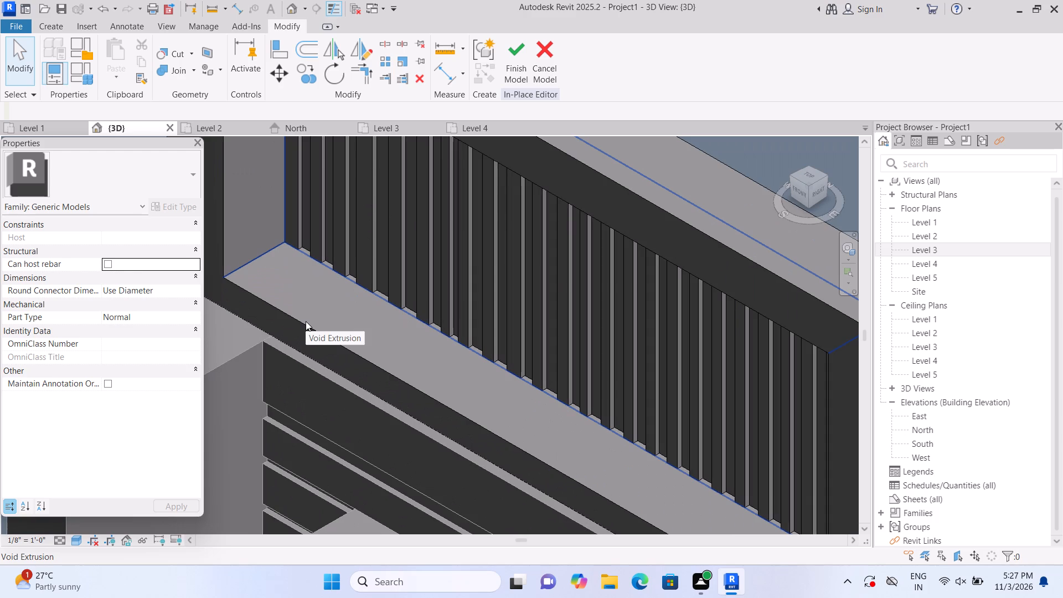
scroll(309, 320, down, 12)
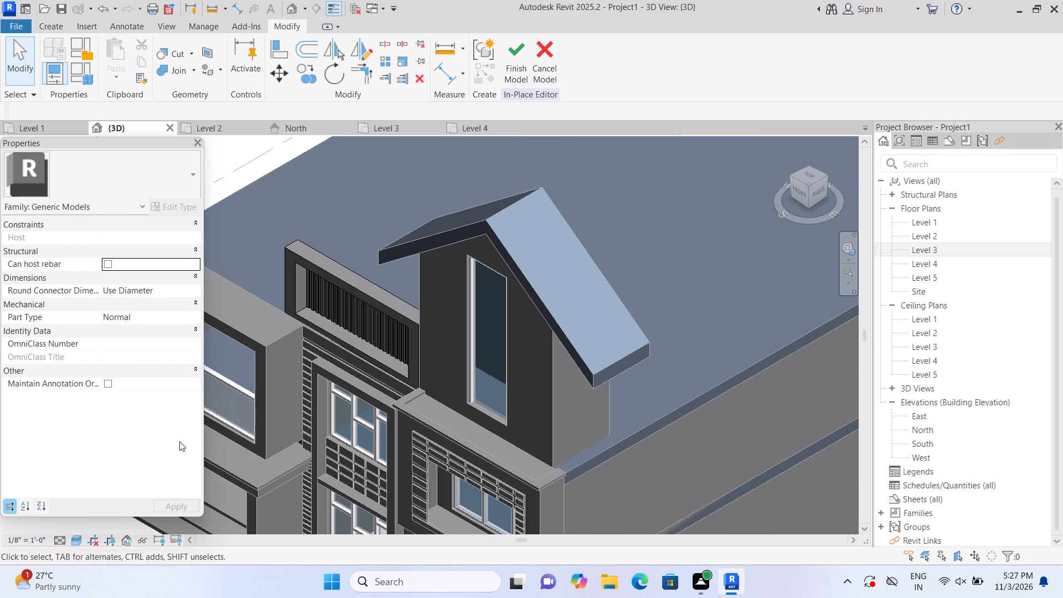
middle_drag(307, 394, 474, 315)
scroll(525, 259, up, 7)
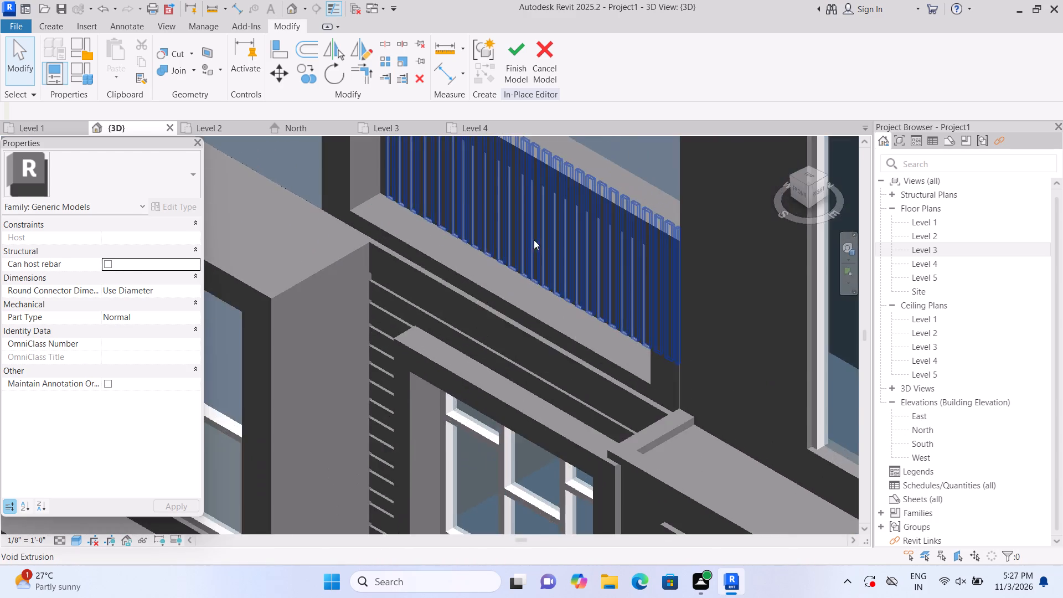
scroll(534, 240, up, 4)
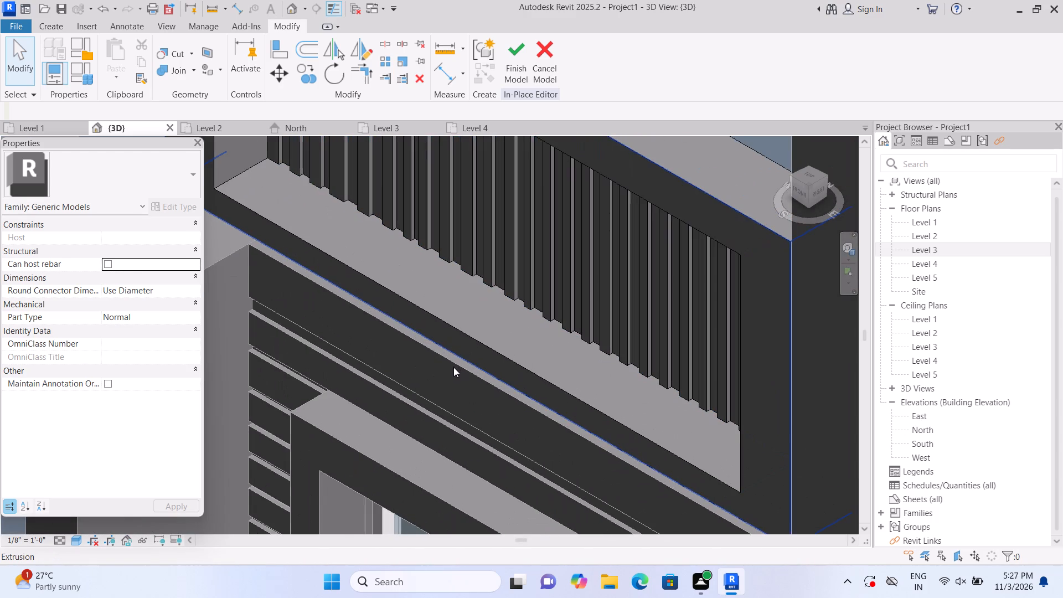
scroll(453, 367, down, 10)
scroll(342, 285, down, 5)
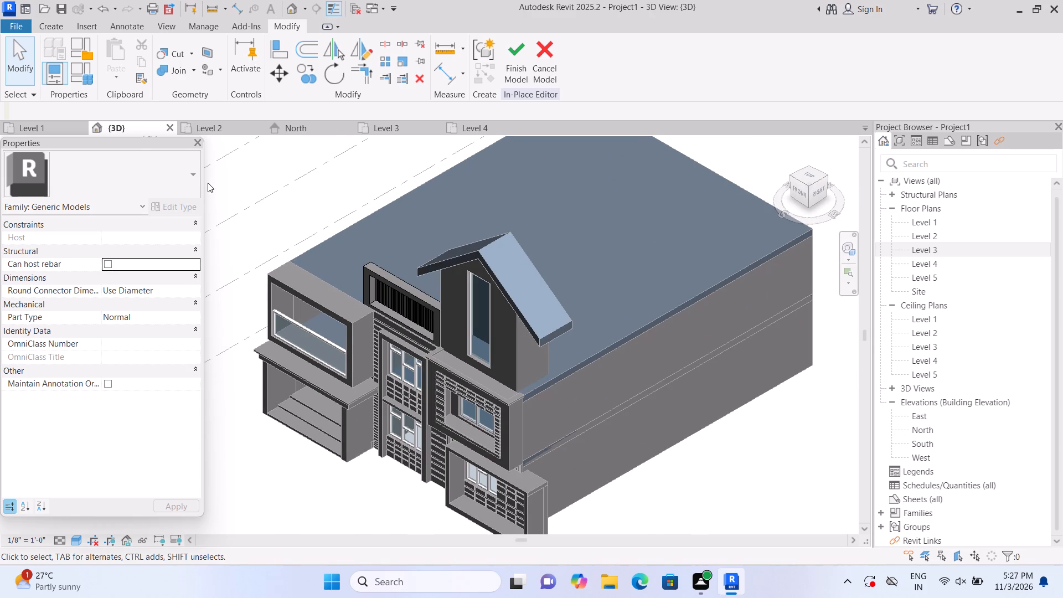
Examine the end of the parapet block and the flat roof's edges from the building's left side.
shift+middle_drag(212, 187, 437, 204)
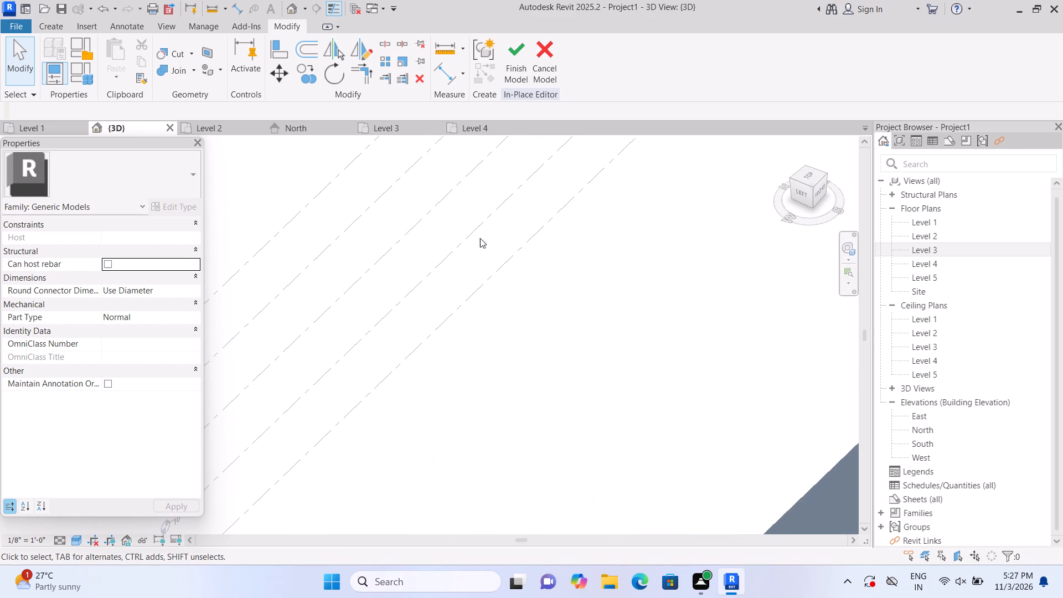
middle_drag(481, 238, 239, 174)
scroll(371, 213, down, 7)
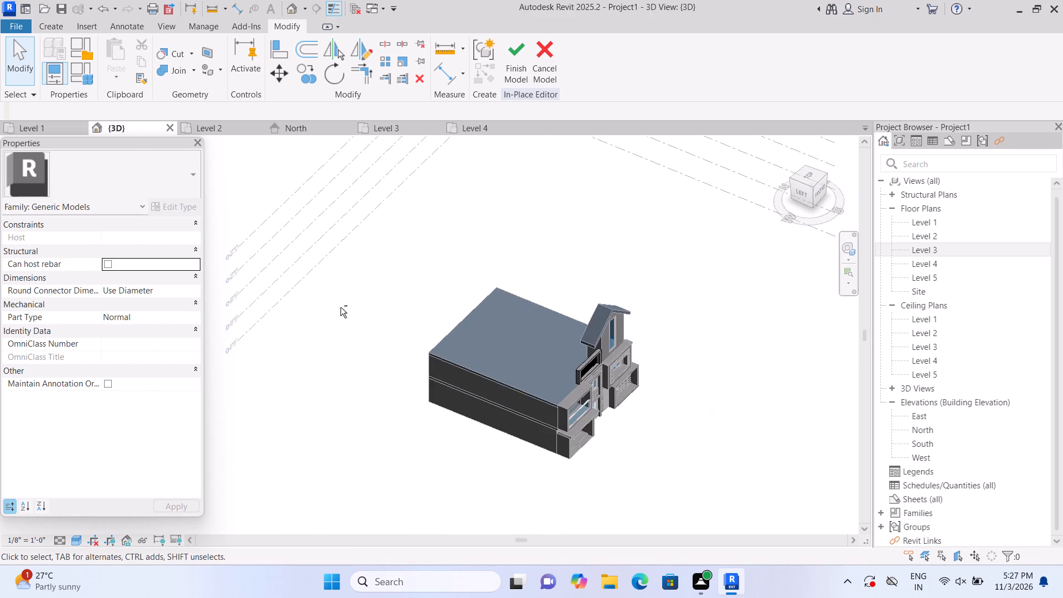
shift+middle_drag(340, 307, 424, 289)
middle_drag(556, 295, 274, 276)
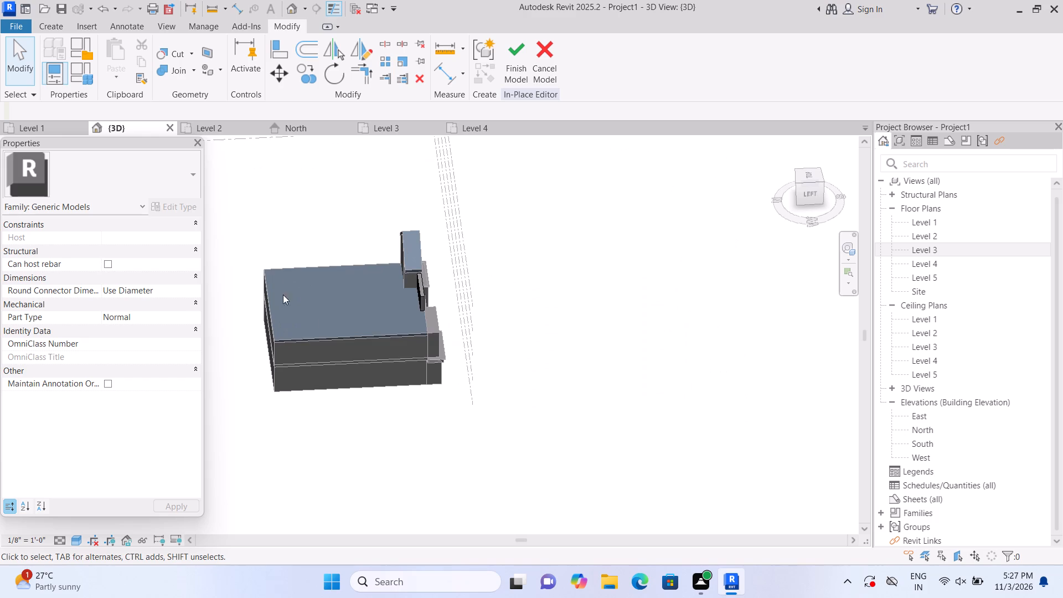
scroll(349, 340, up, 8)
middle_drag(420, 316, 311, 307)
scroll(339, 313, up, 1)
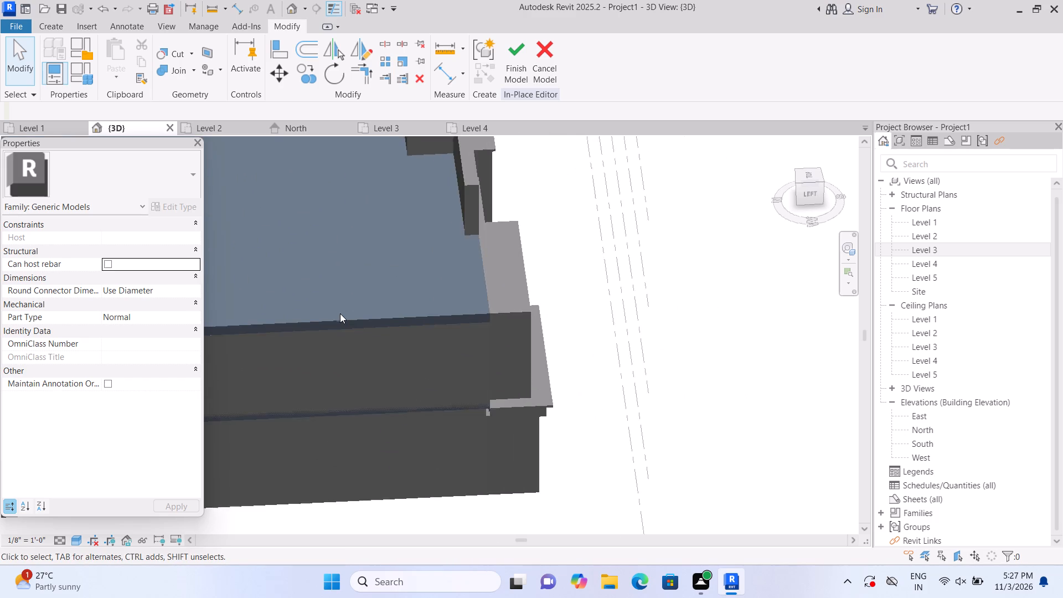
scroll(340, 313, up, 2)
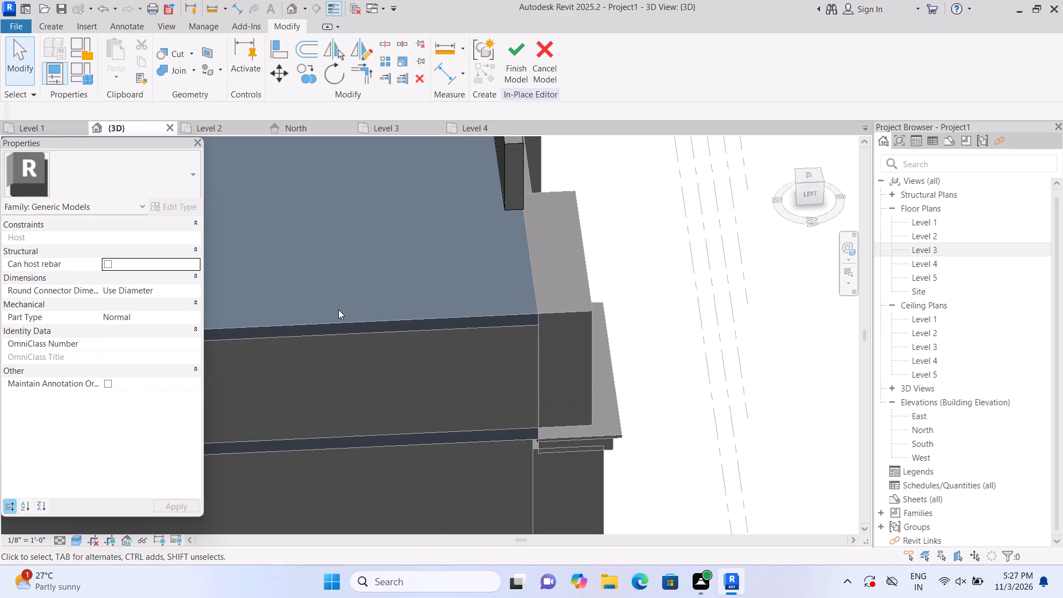
middle_drag(364, 285, 368, 357)
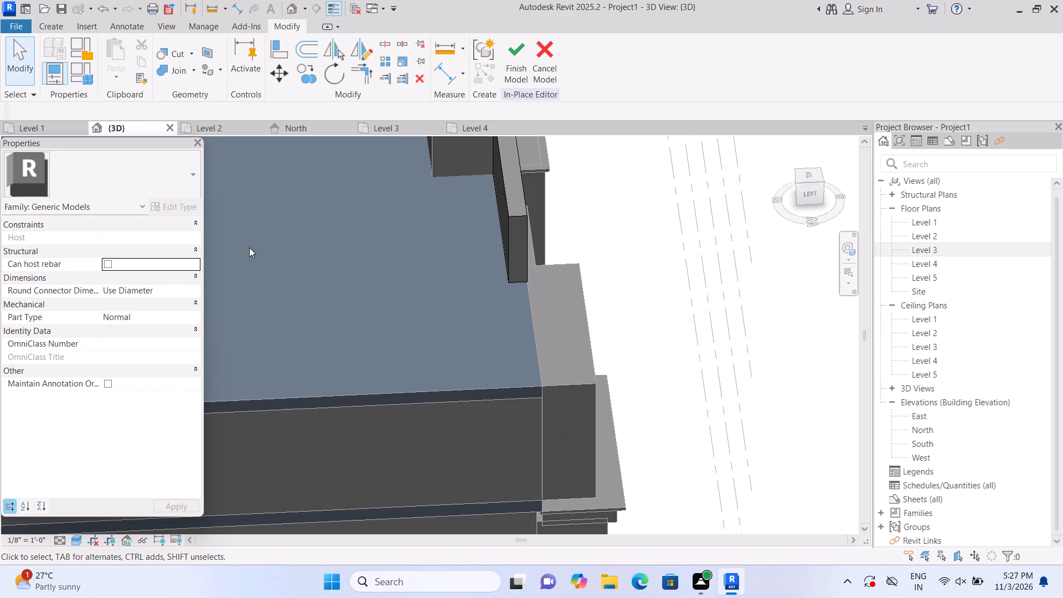
shift+middle_drag(359, 352, 336, 354)
middle_drag(310, 359, 451, 368)
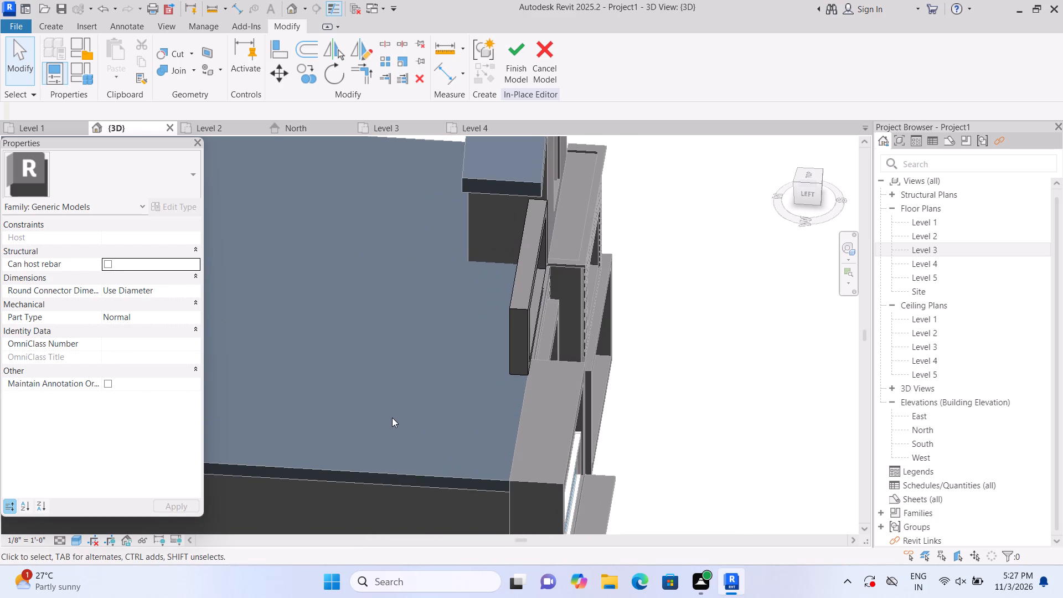
middle_drag(392, 417, 400, 417)
scroll(422, 361, up, 1)
middle_drag(423, 362, 458, 380)
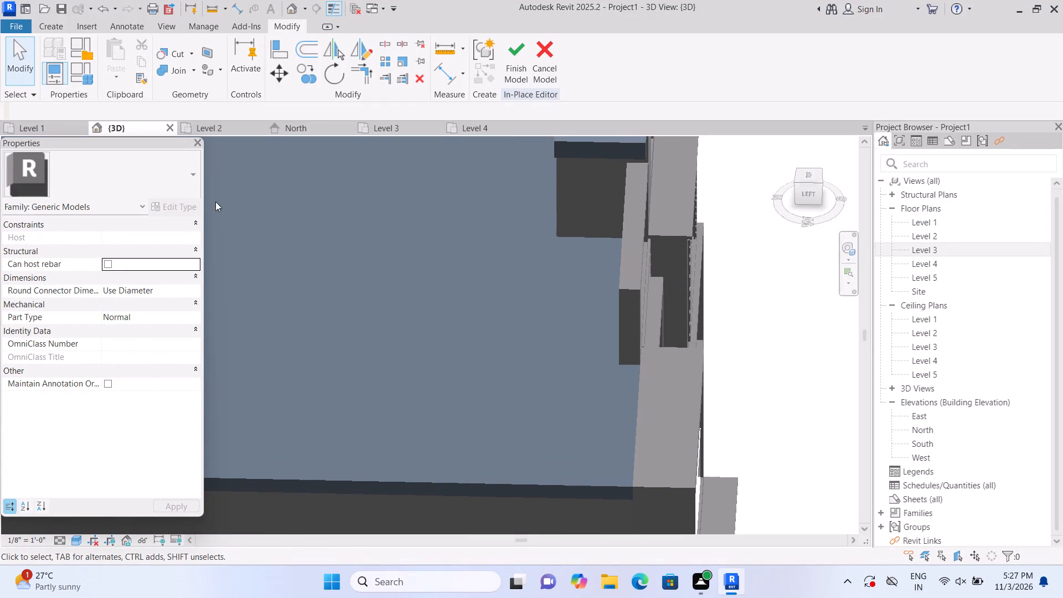
click(48, 18)
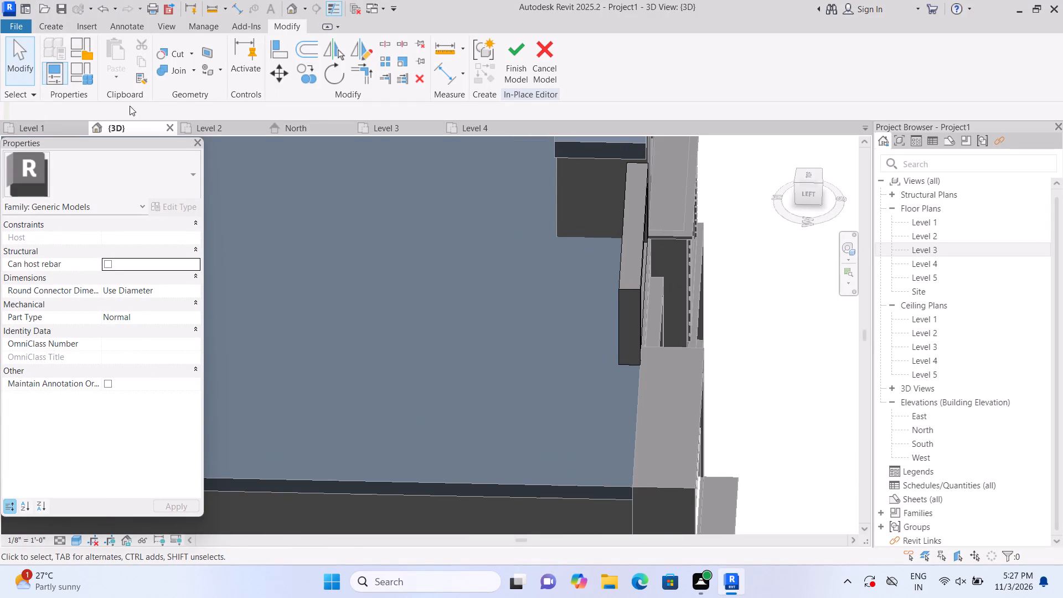
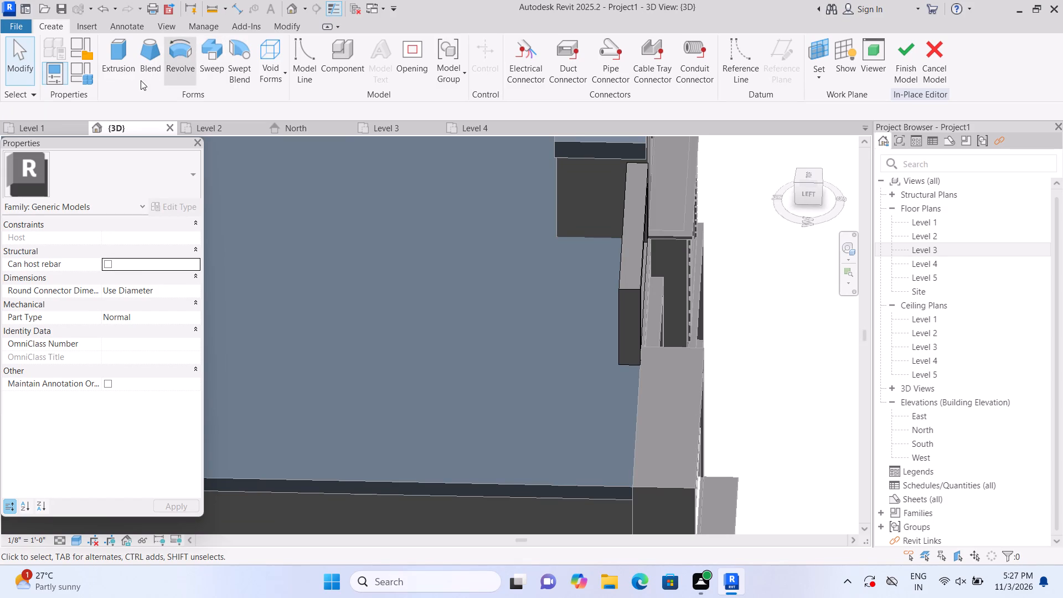
Start a solid extrusion and set its work plane to the flat roof's top surface.
double_click(121, 47)
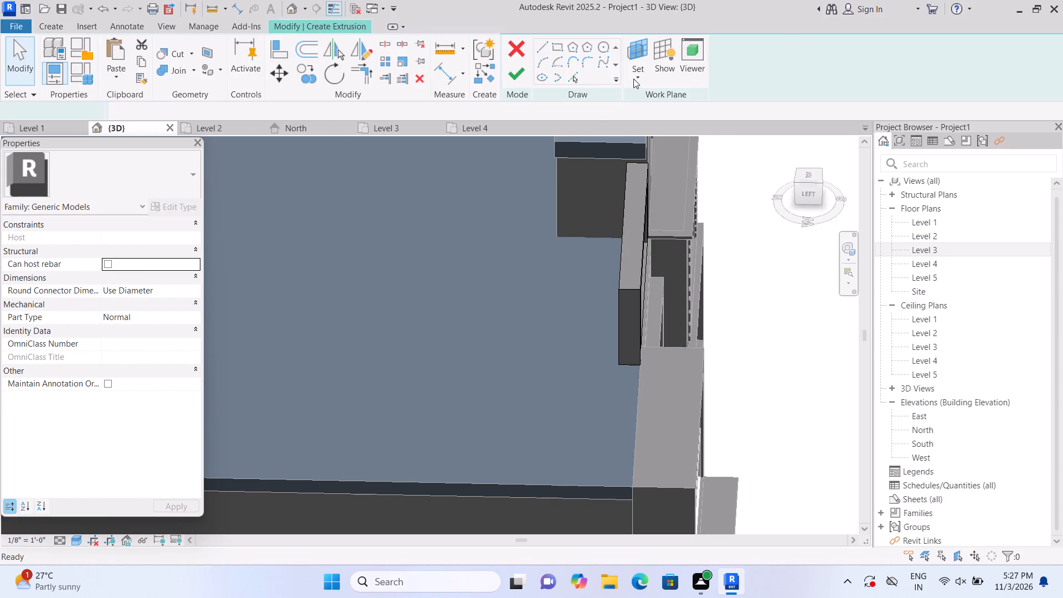
double_click(723, 76)
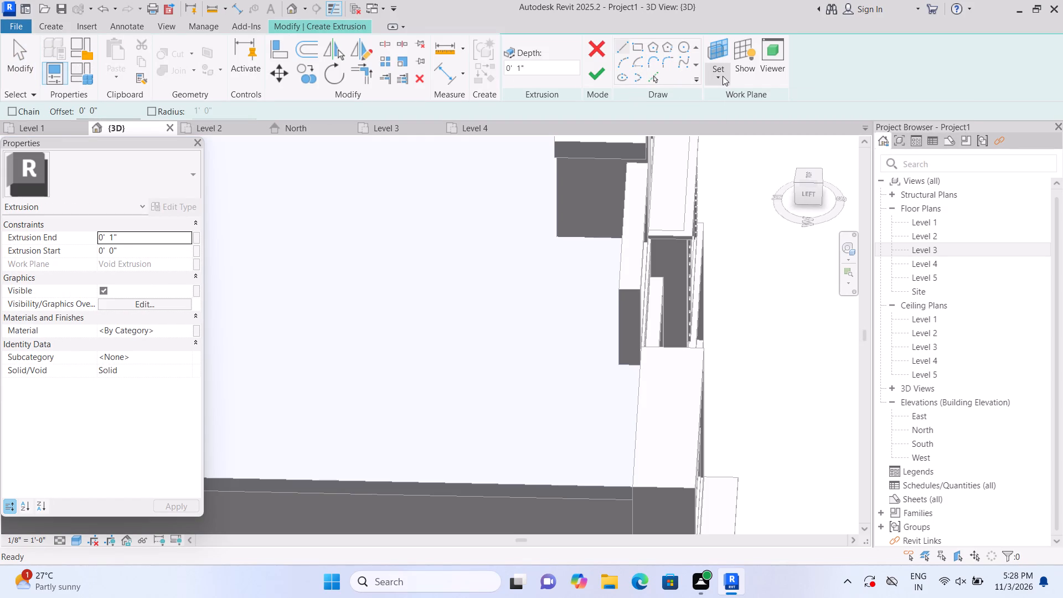
click(722, 78)
double_click(736, 132)
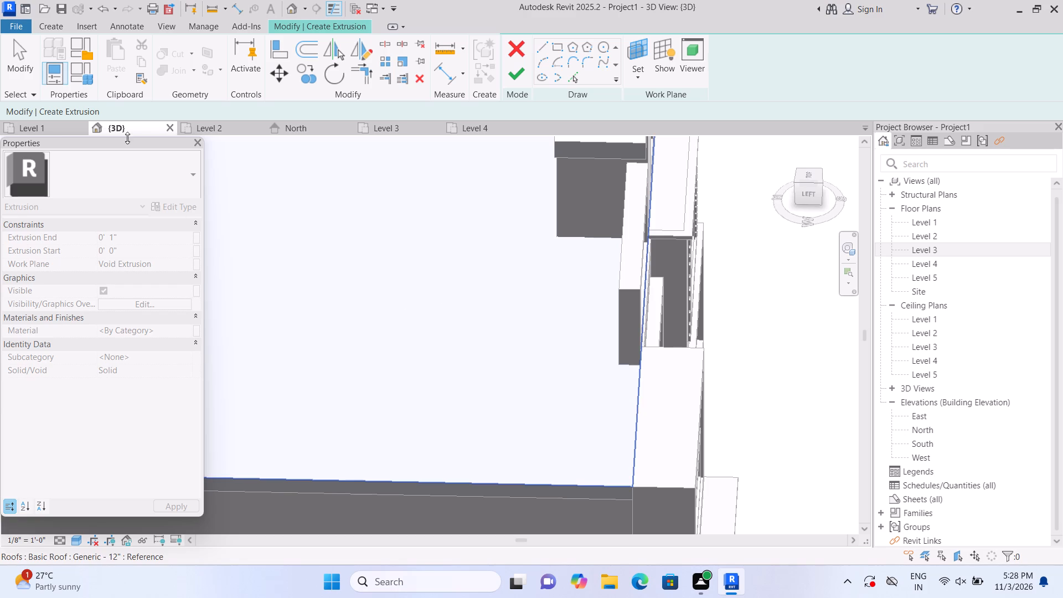
double_click(45, 28)
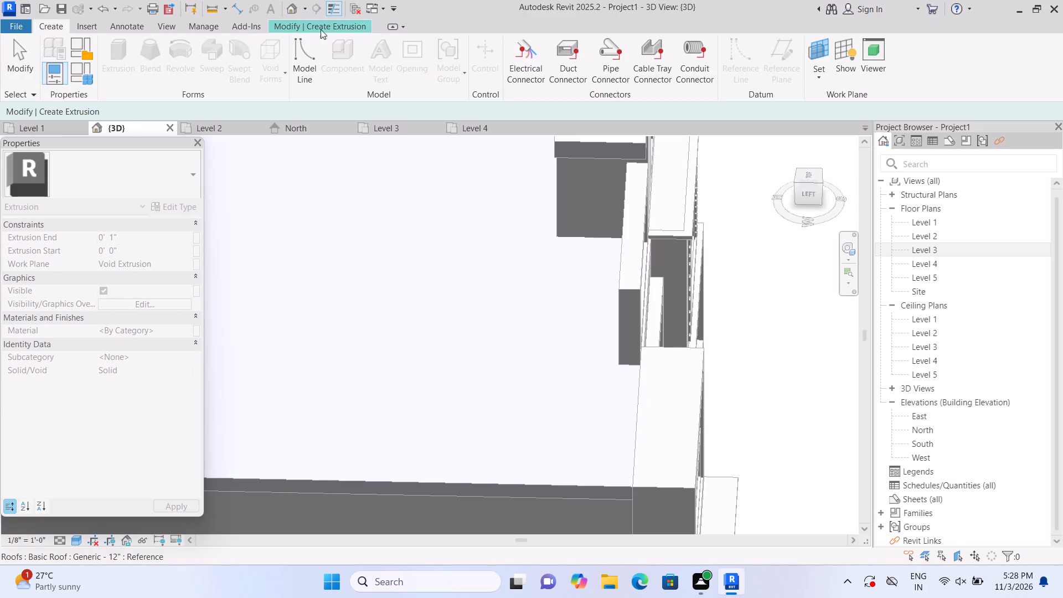
click(328, 27)
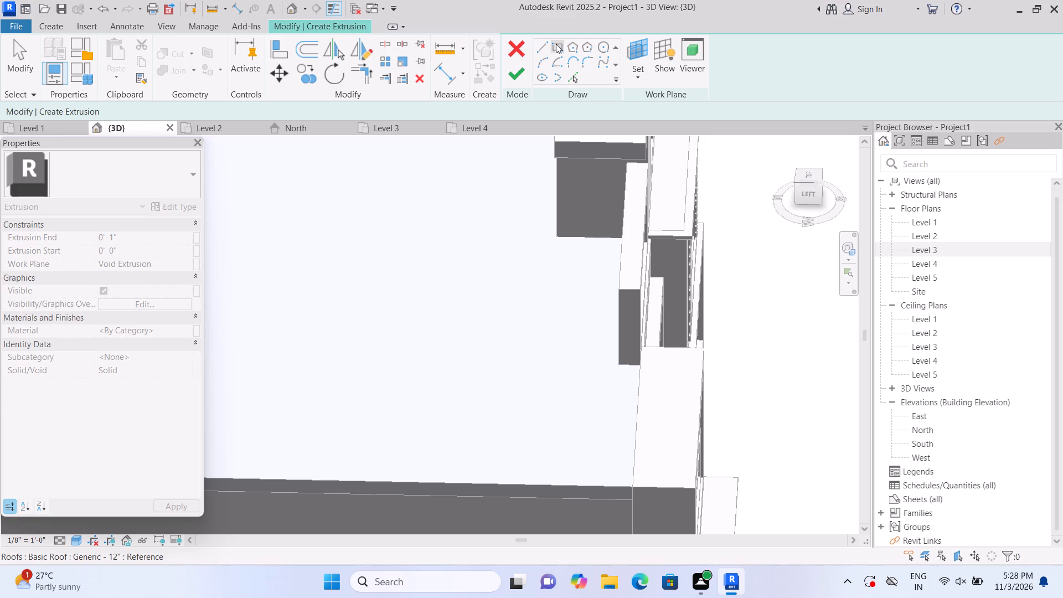
click(639, 74)
click(660, 133)
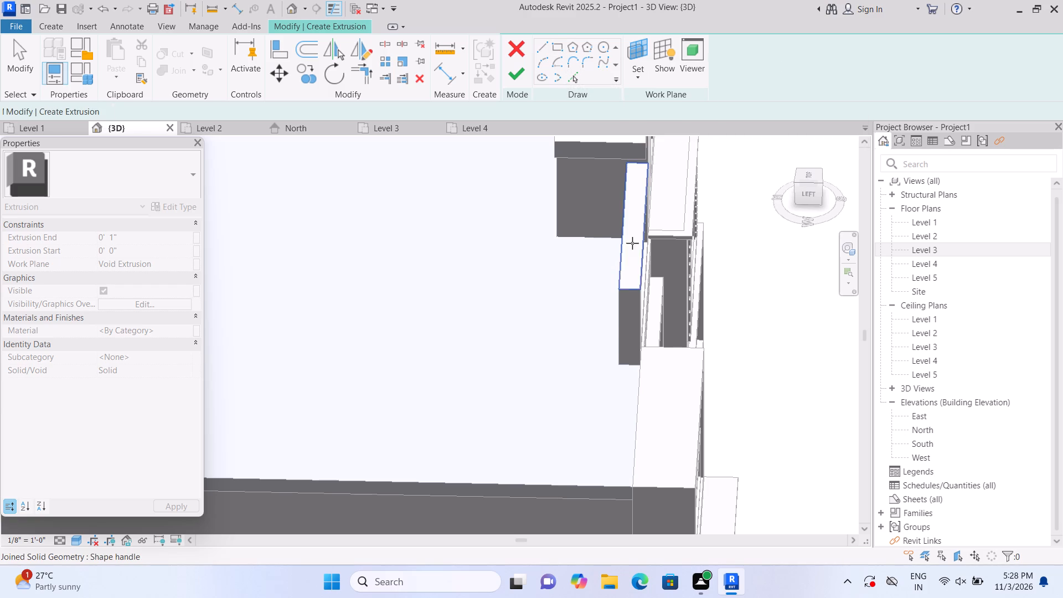
click(604, 421)
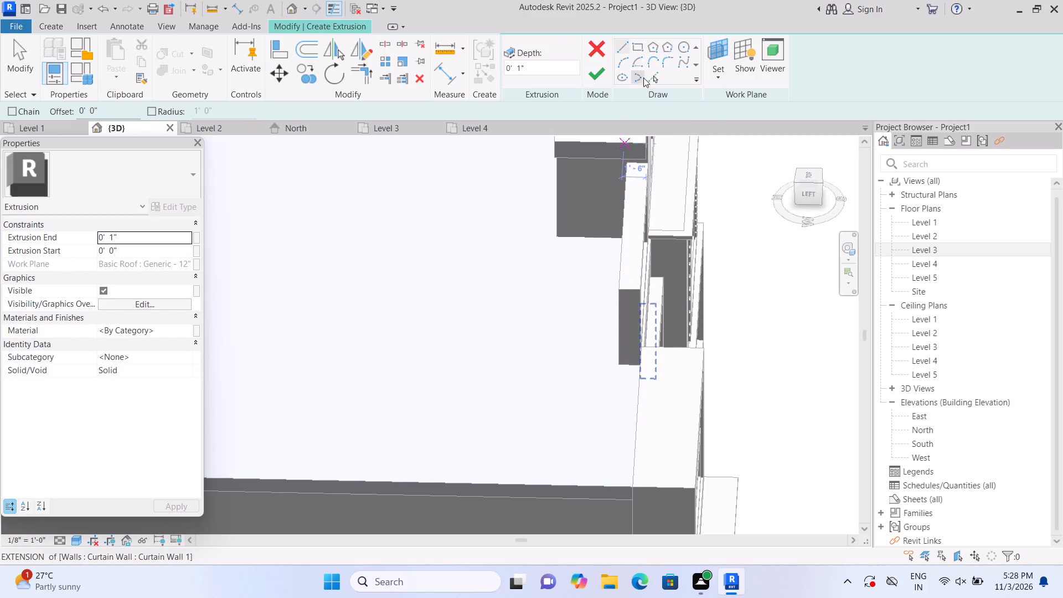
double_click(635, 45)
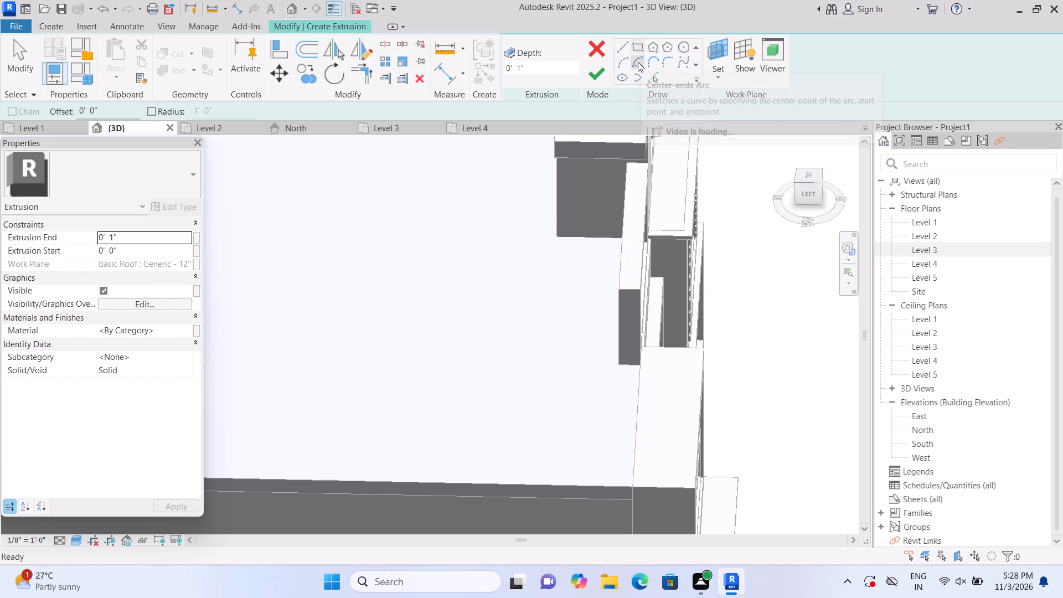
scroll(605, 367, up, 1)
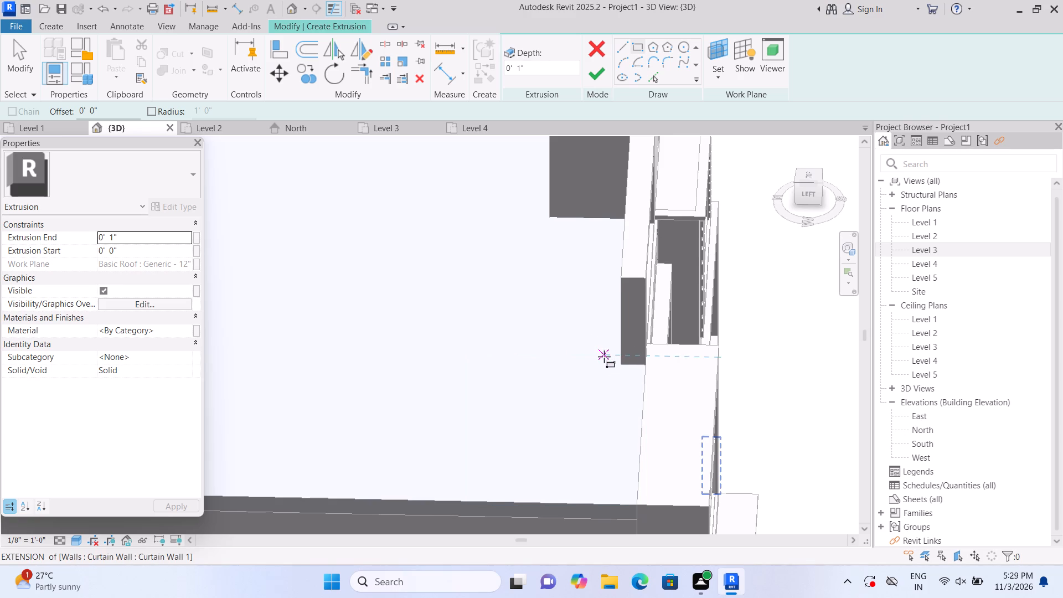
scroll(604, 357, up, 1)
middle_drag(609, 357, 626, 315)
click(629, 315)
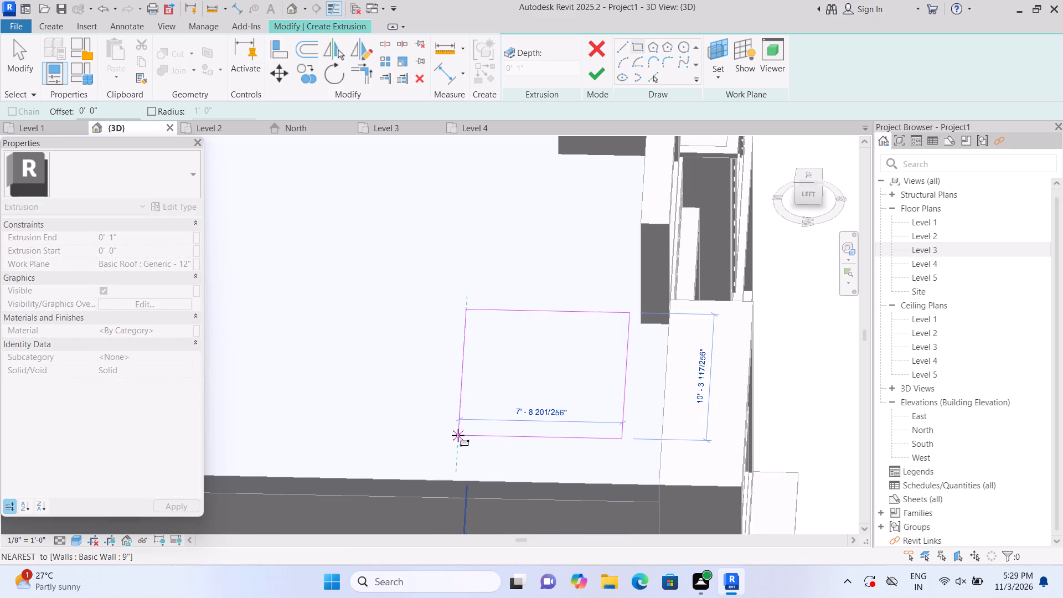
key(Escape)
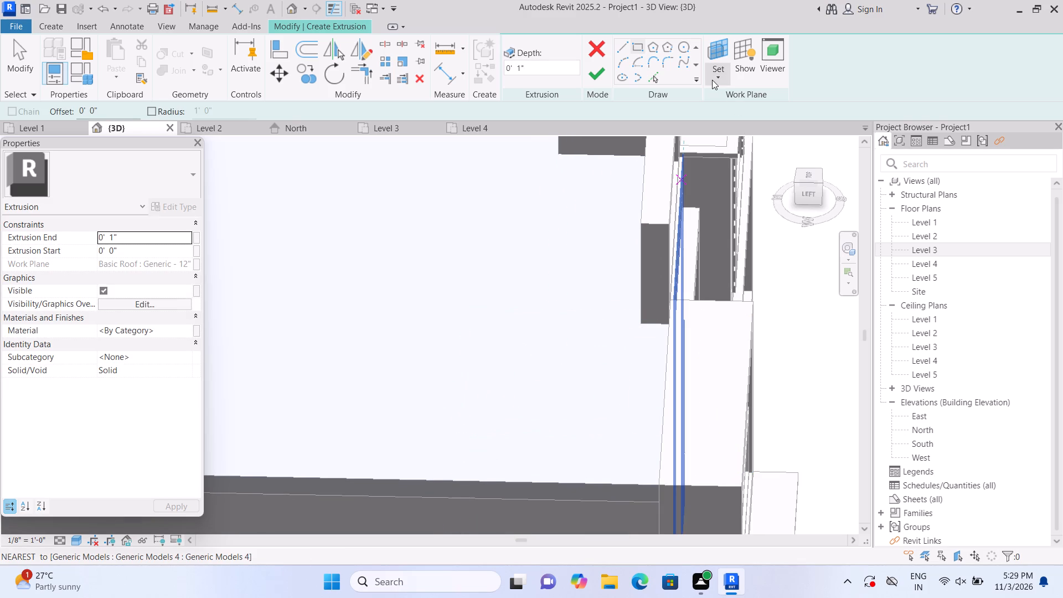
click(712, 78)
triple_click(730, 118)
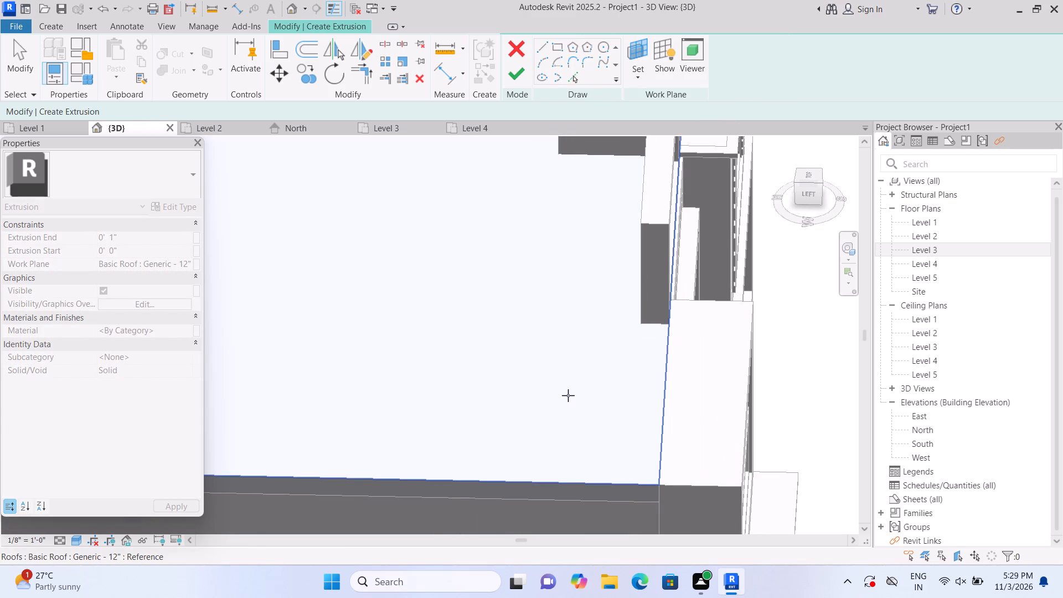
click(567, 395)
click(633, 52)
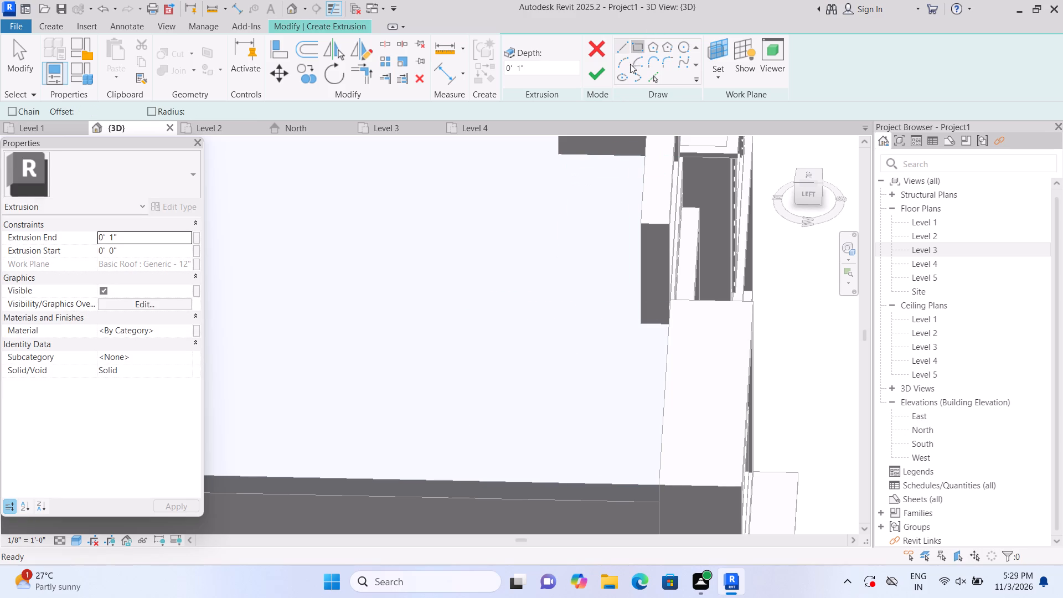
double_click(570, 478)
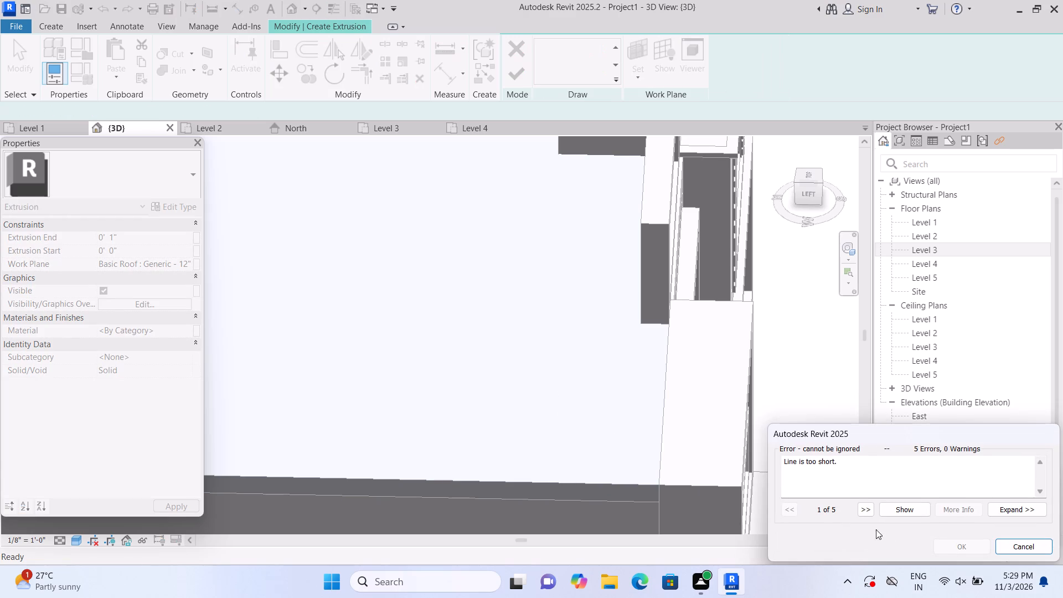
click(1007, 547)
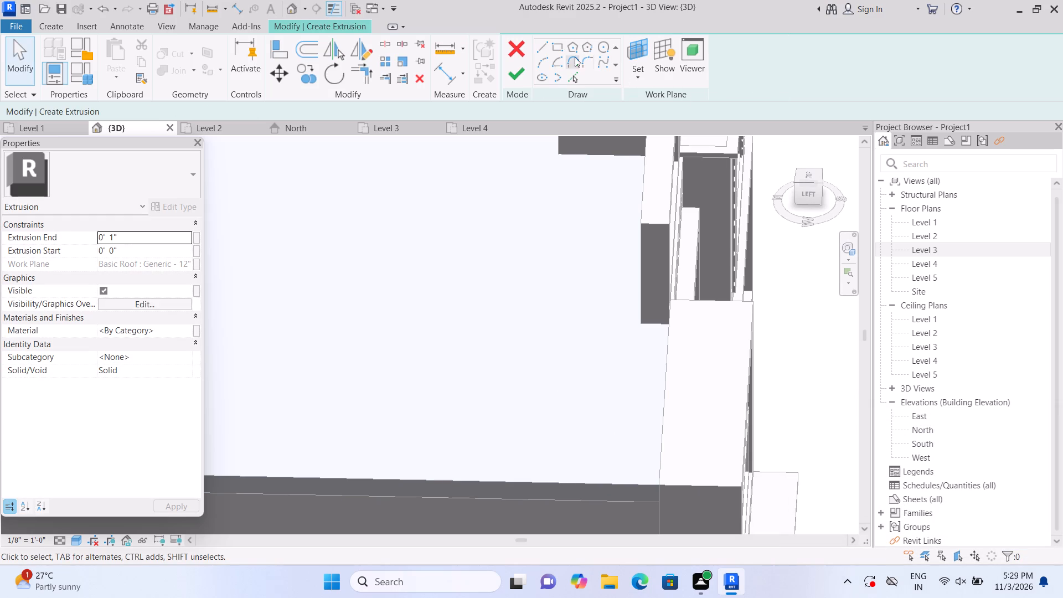
Sketch a rectangle about 14'-10" long on the flat roof, starting at its left edge, and finish the extrusion.
click(555, 47)
scroll(570, 512, up, 3)
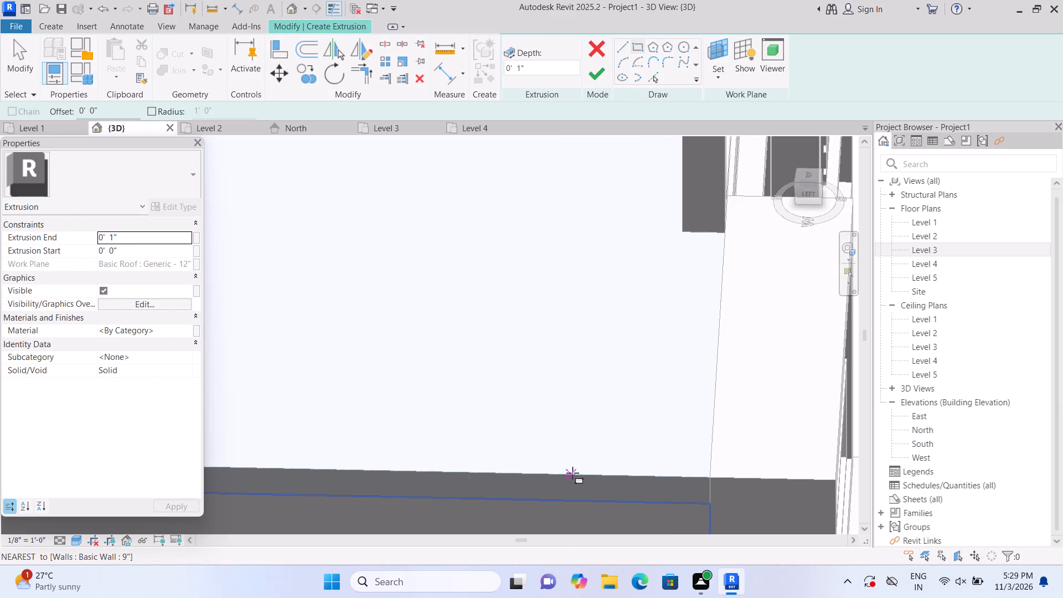
click(560, 472)
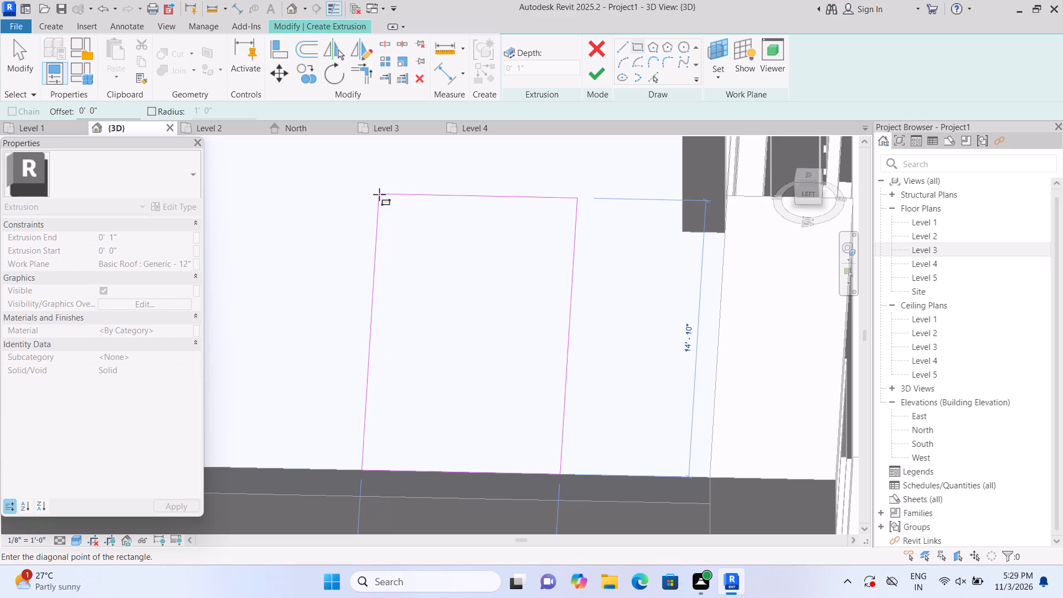
click(379, 194)
click(589, 76)
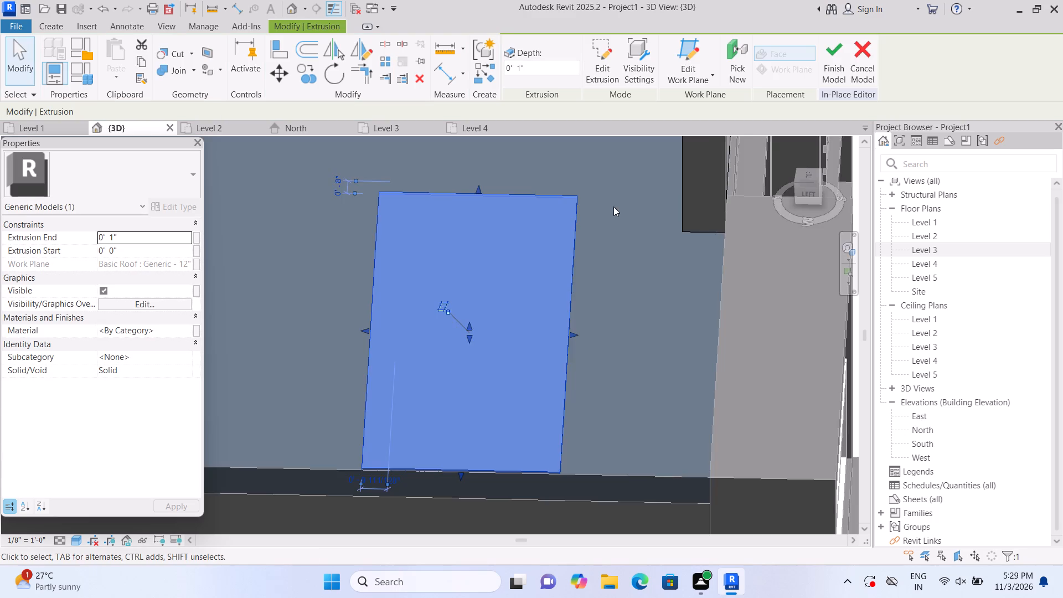
Set the Extrusion End of the rooftop block to 4'.
scroll(620, 223, down, 4)
click(177, 237)
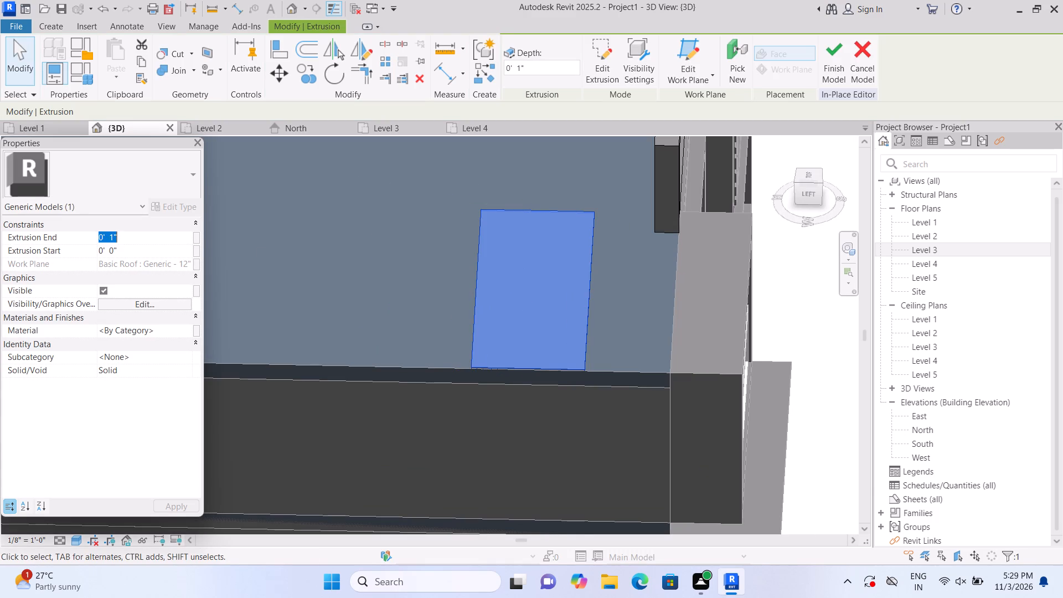
key(BackSpace)
text(4')
key(Return)
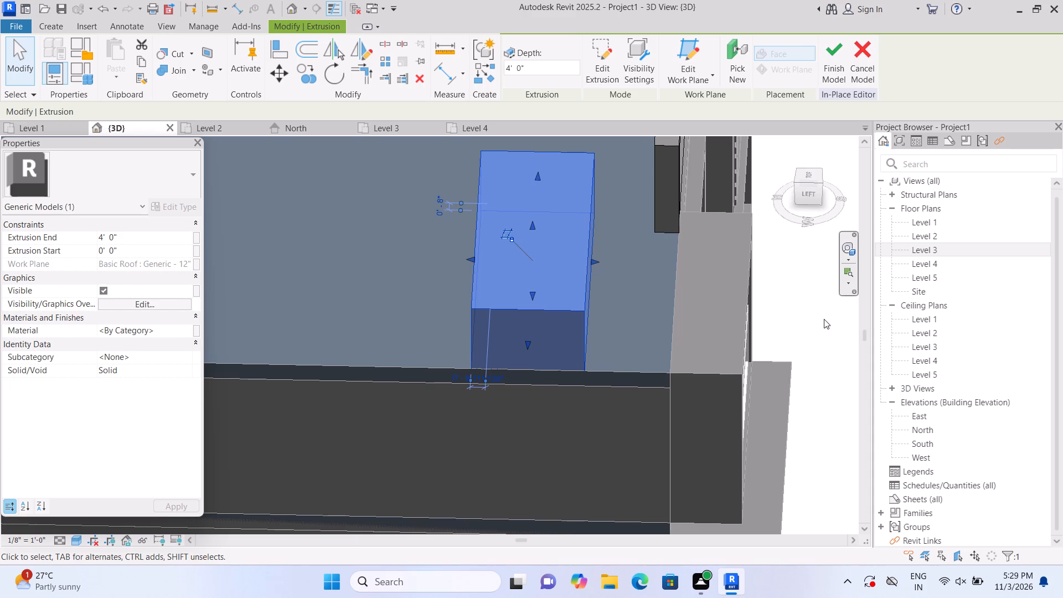
click(807, 321)
Examine the rooftop block against the grooved parapet and gabled dormer from the building's front and both sides.
scroll(806, 332, down, 3)
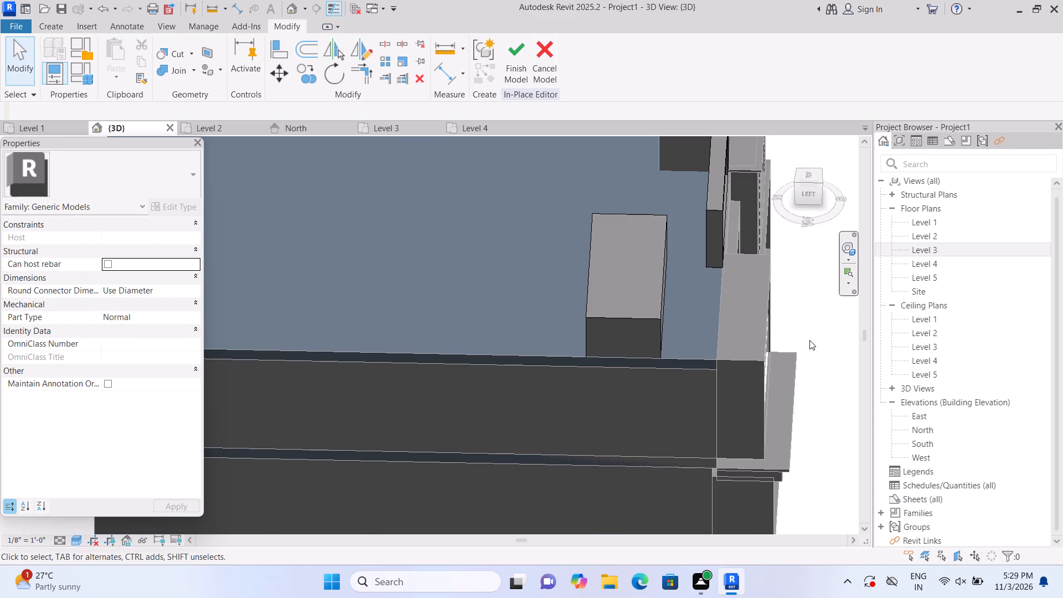
shift+middle_drag(812, 343, 765, 368)
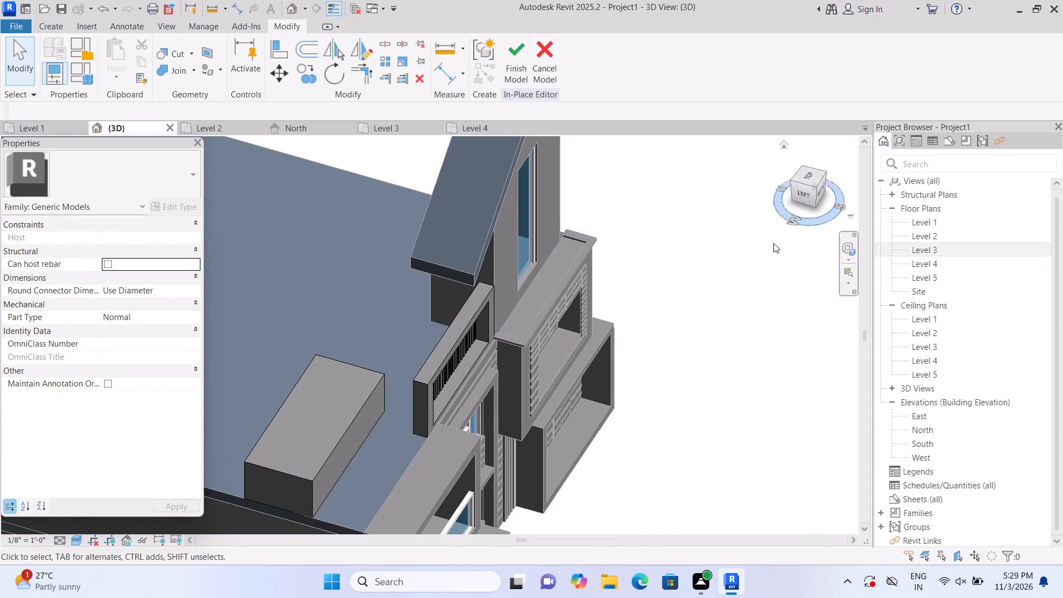
shift+middle_drag(732, 355, 600, 360)
middle_drag(469, 312, 502, 318)
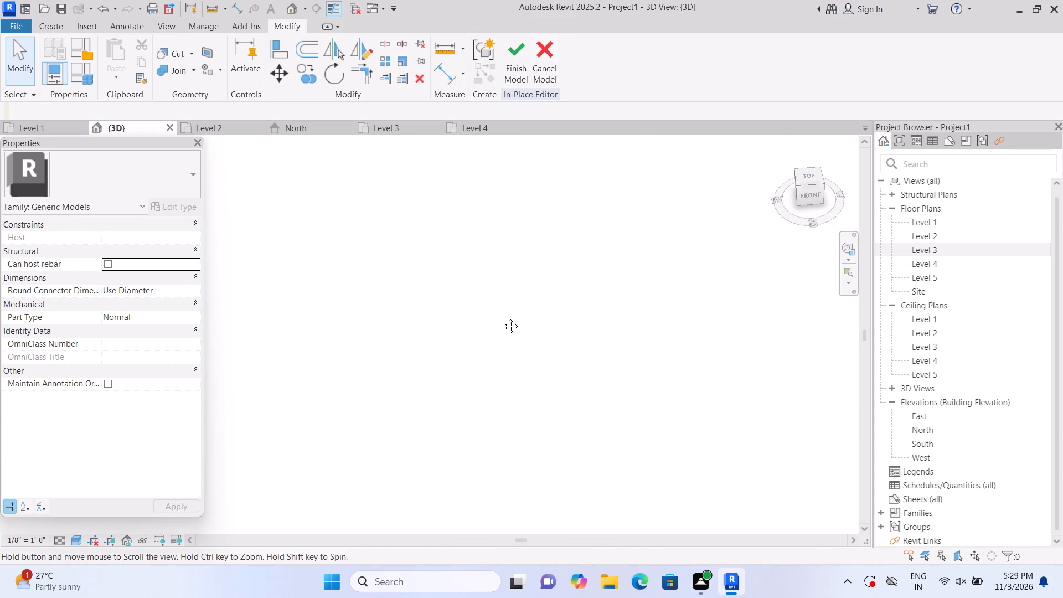
middle_drag(502, 318, 849, 373)
middle_drag(442, 342, 842, 349)
shift+middle_drag(786, 428, 770, 433)
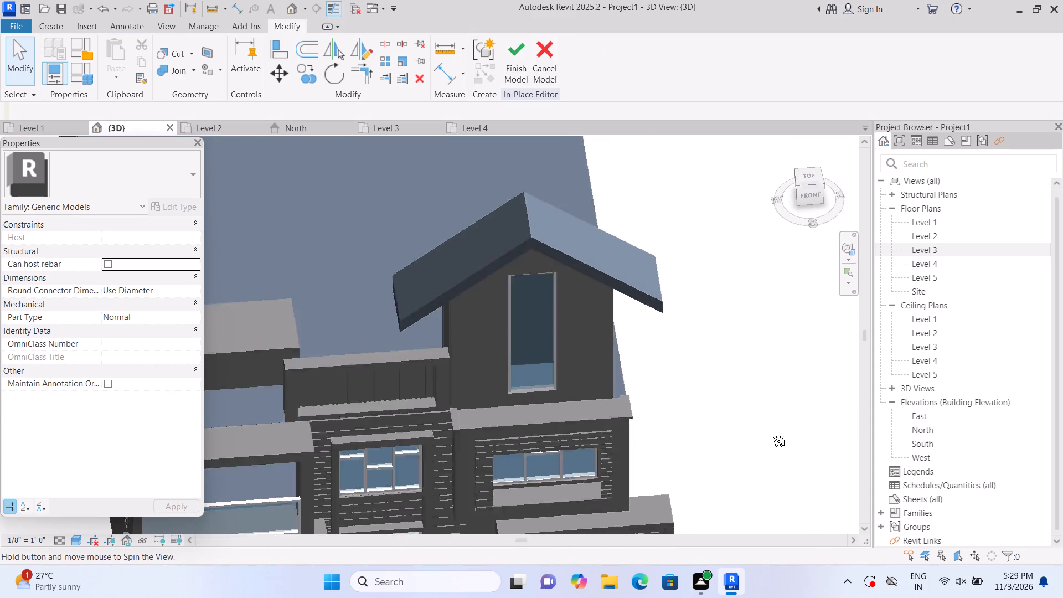
shift+middle_drag(770, 433, 630, 440)
middle_drag(480, 307, 792, 432)
middle_drag(507, 275, 659, 523)
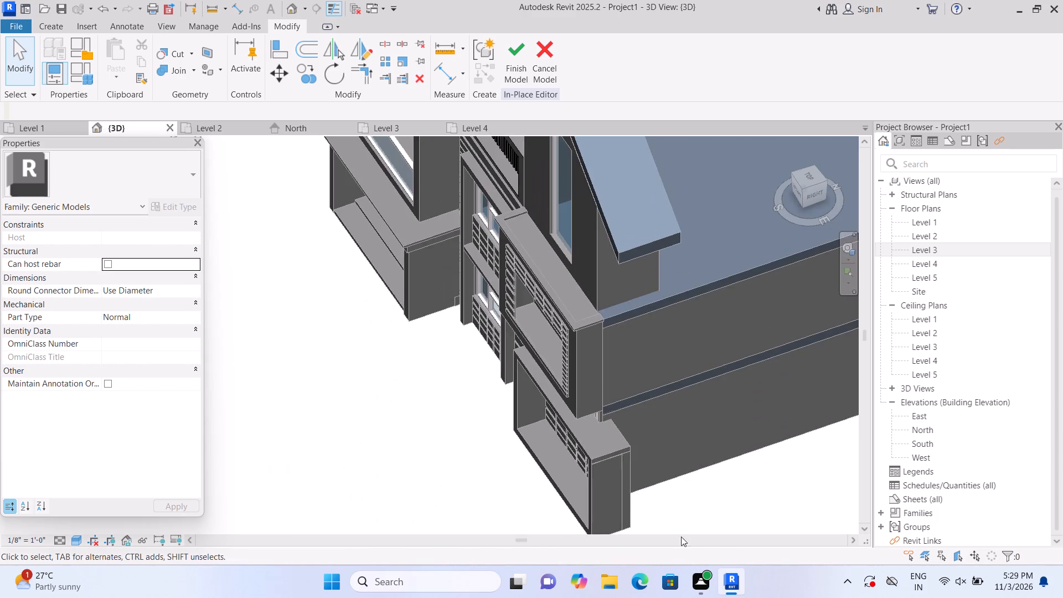
shift+middle_drag(684, 491, 742, 477)
middle_drag(666, 489, 664, 388)
middle_drag(664, 384, 665, 375)
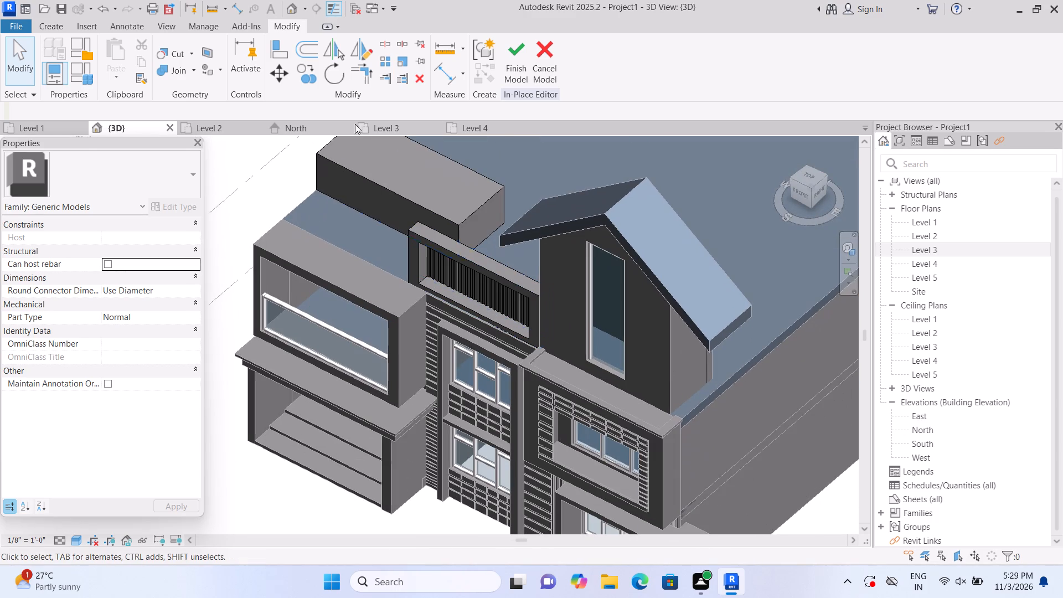
Shorten the rooftop block by pulling its end face near the gabled dormer back toward the roof's left edge.
middle_drag(362, 172, 485, 177)
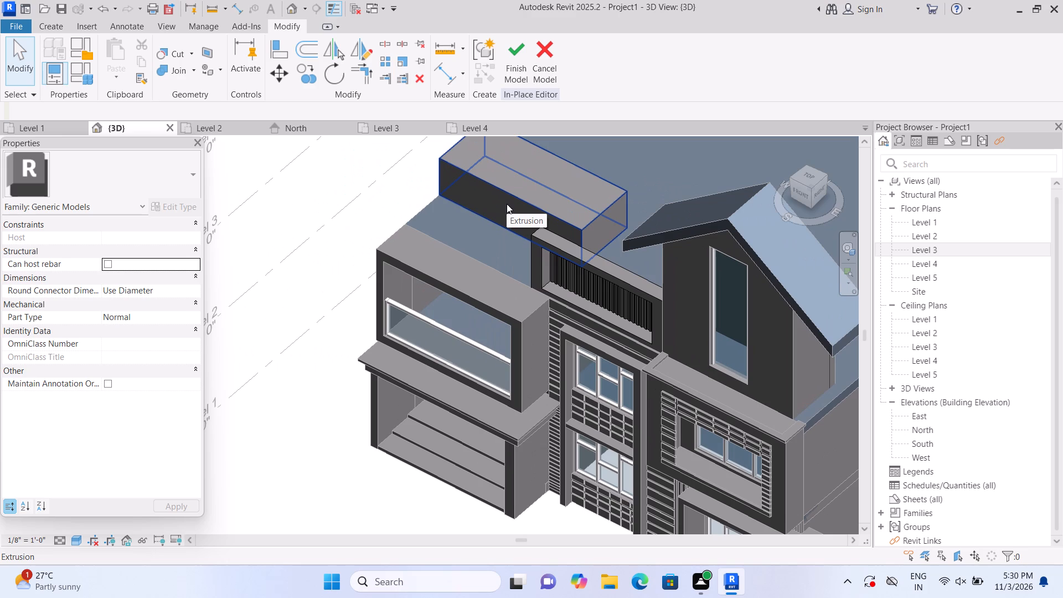
scroll(458, 168, up, 5)
click(525, 190)
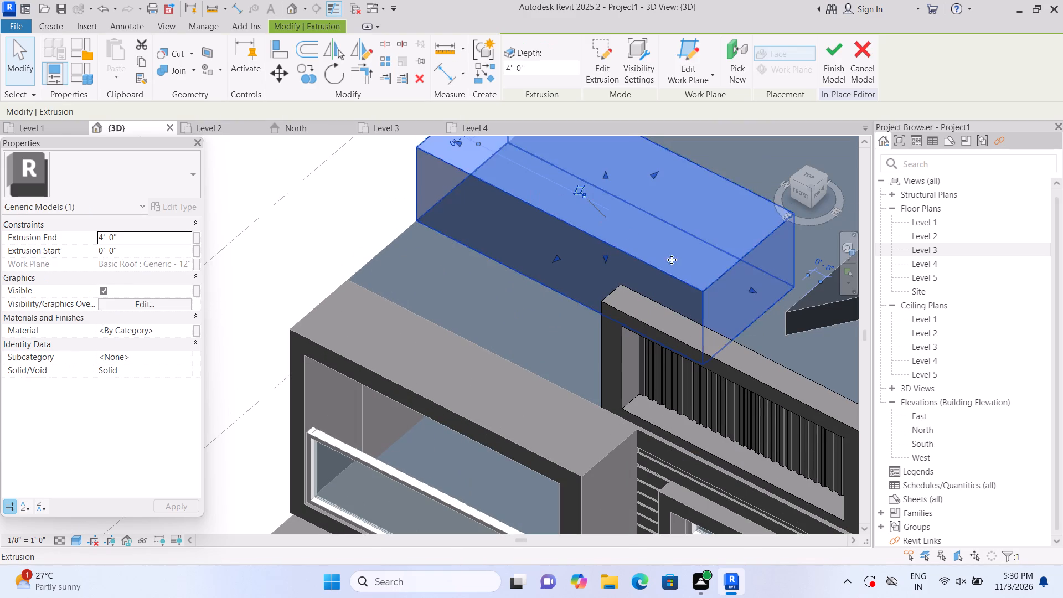
drag(755, 291, 705, 260)
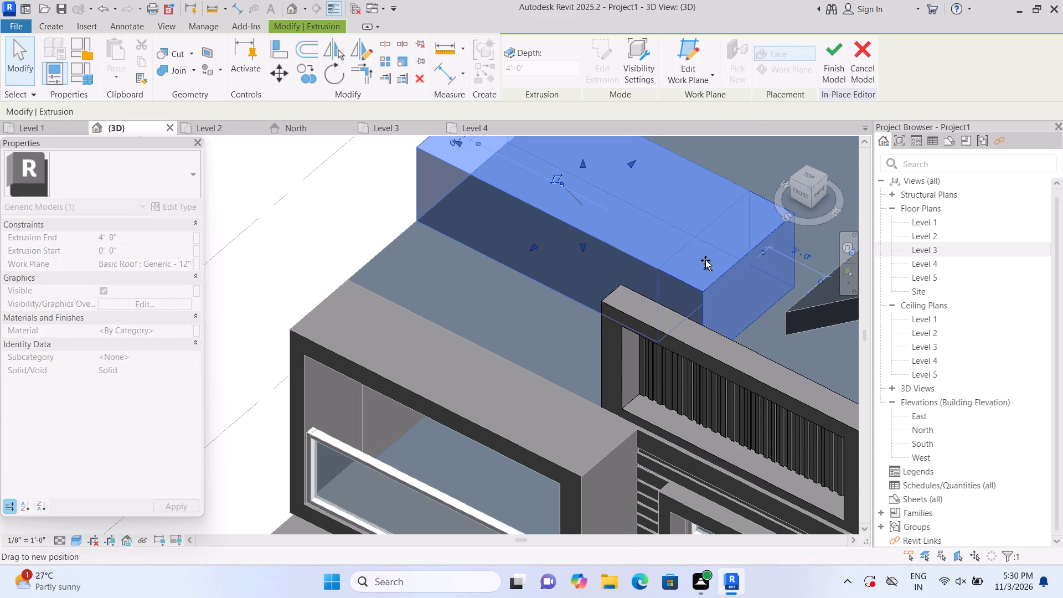
drag(705, 260, 700, 254)
click(314, 201)
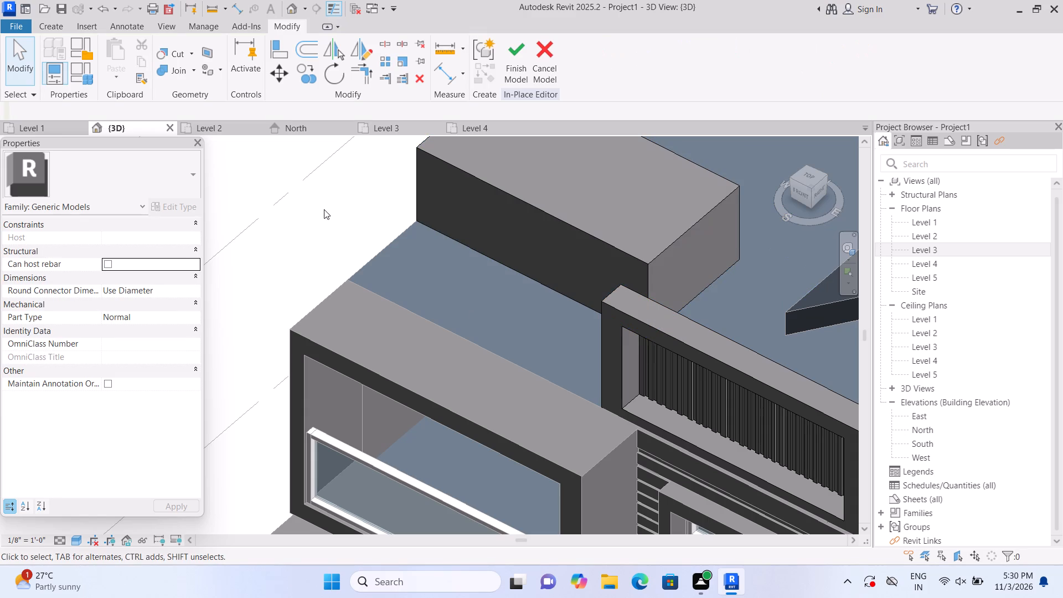
Extend the rooftop block's front face slightly toward the building's front.
click(491, 225)
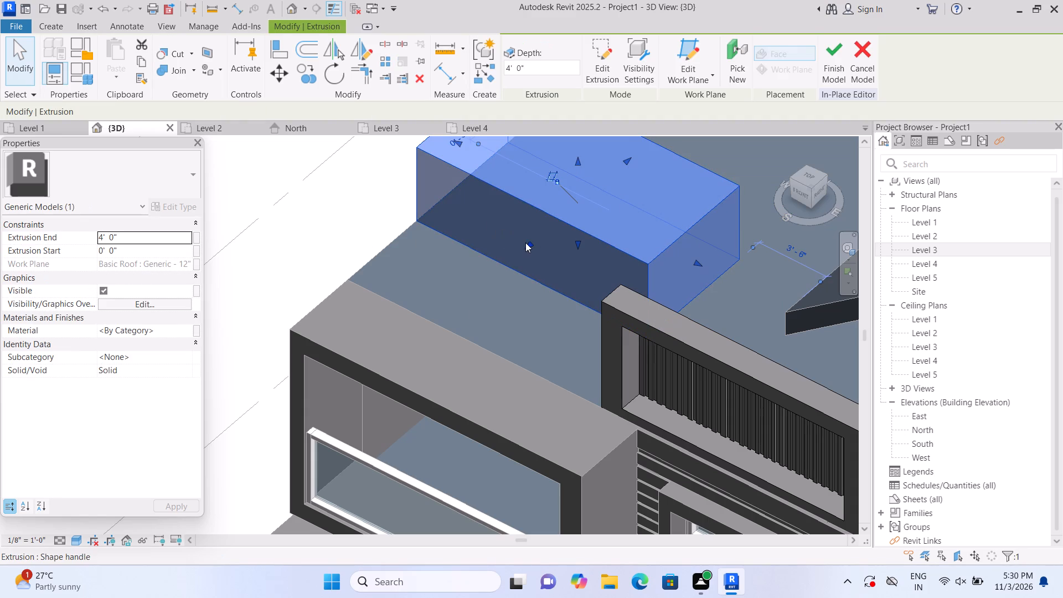
drag(528, 245, 522, 251)
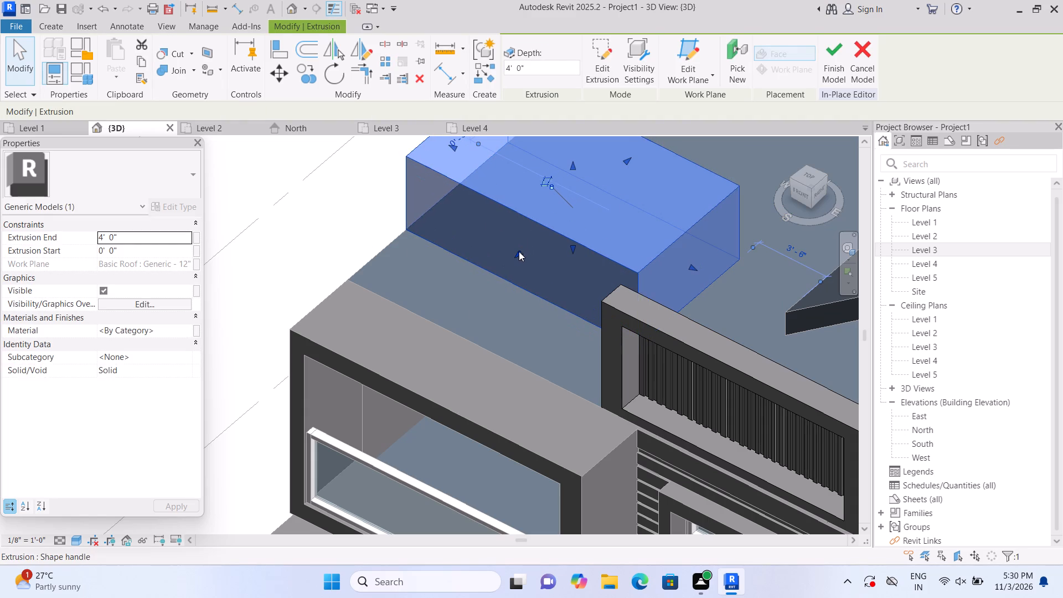
click(339, 226)
Raise the top face of the solid rooftop block so its extrusion is about 5' 9 1/2" high.
scroll(339, 226, down, 5)
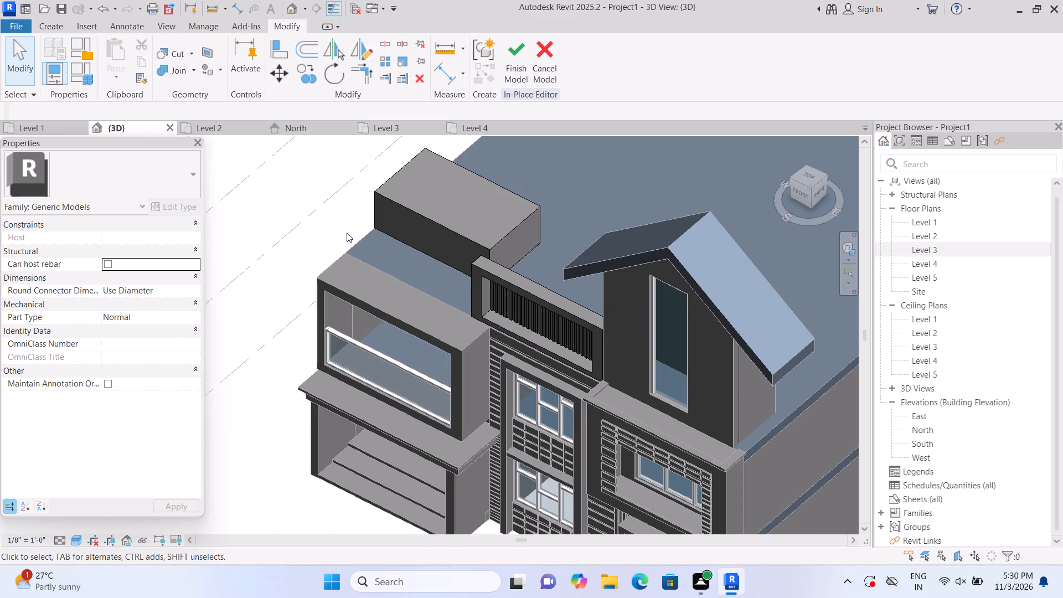
middle_drag(360, 240, 412, 269)
scroll(479, 246, up, 1)
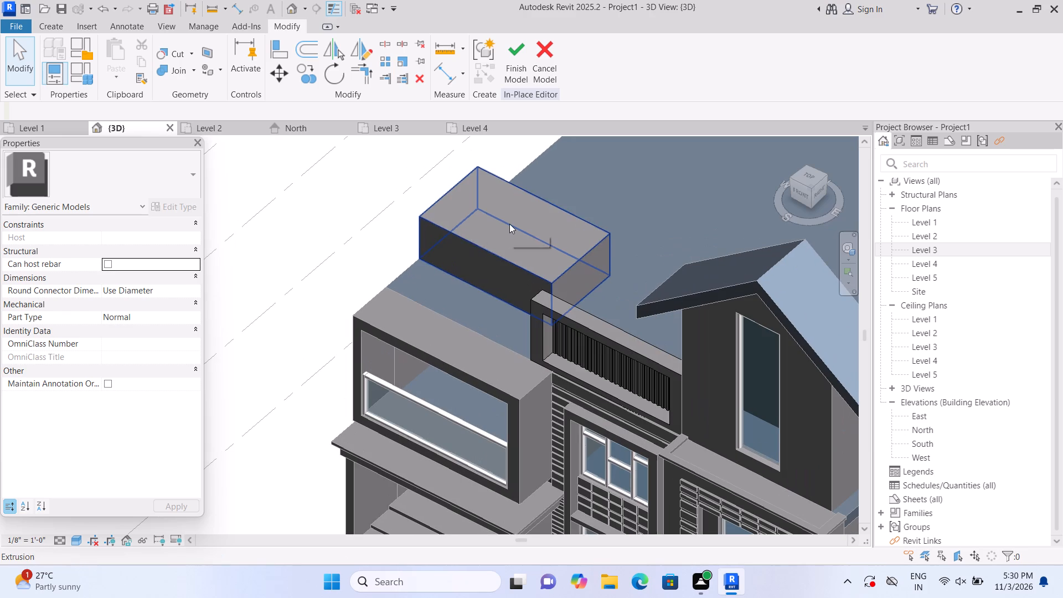
click(509, 224)
drag(515, 217, 514, 207)
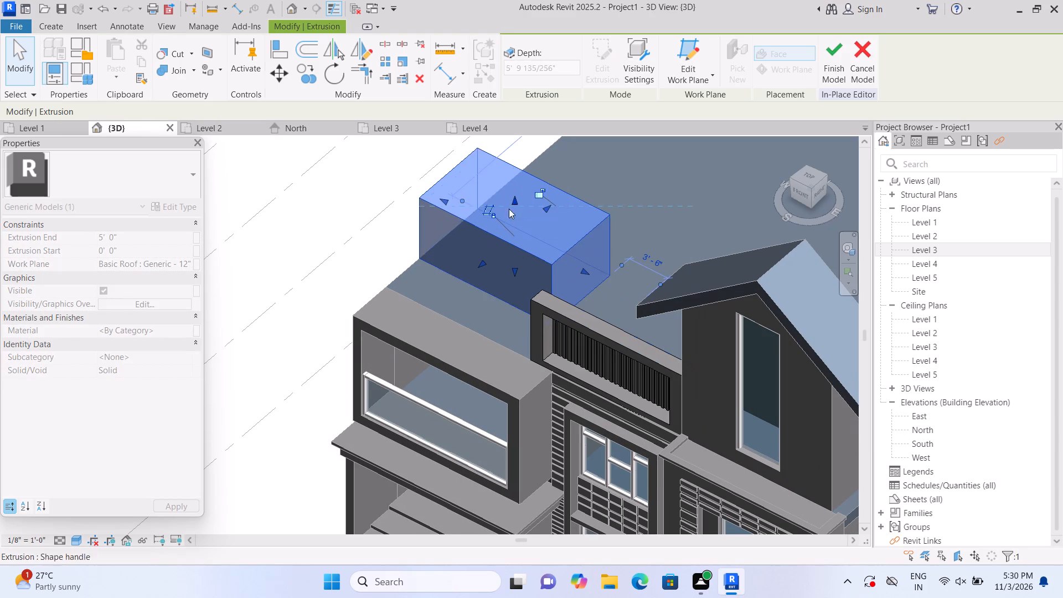
click(385, 252)
scroll(385, 252, down, 1)
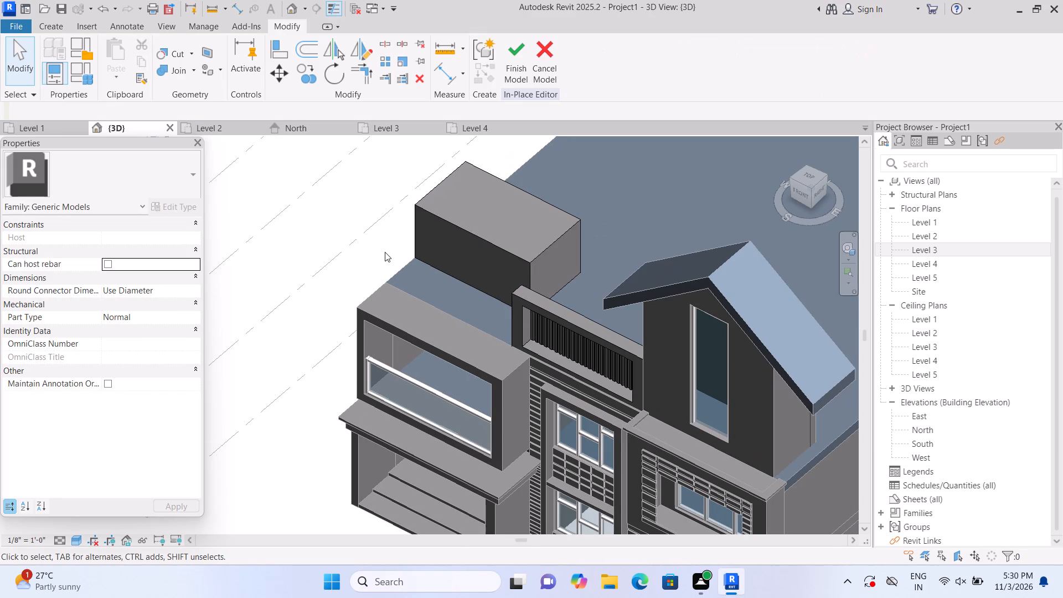
scroll(385, 252, up, 2)
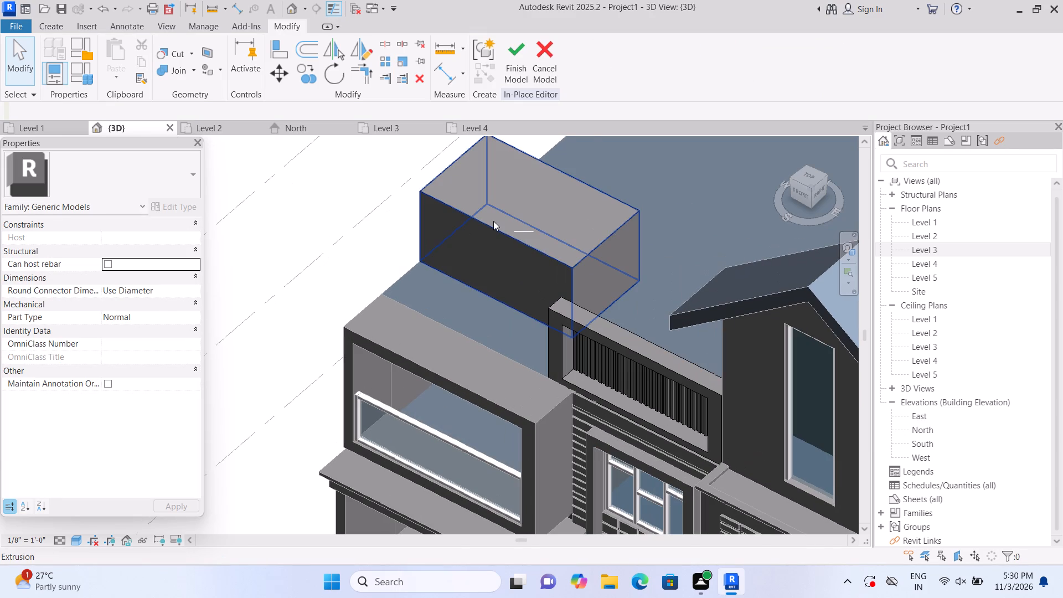
click(493, 221)
drag(529, 194, 528, 201)
click(371, 255)
scroll(378, 253, down, 3)
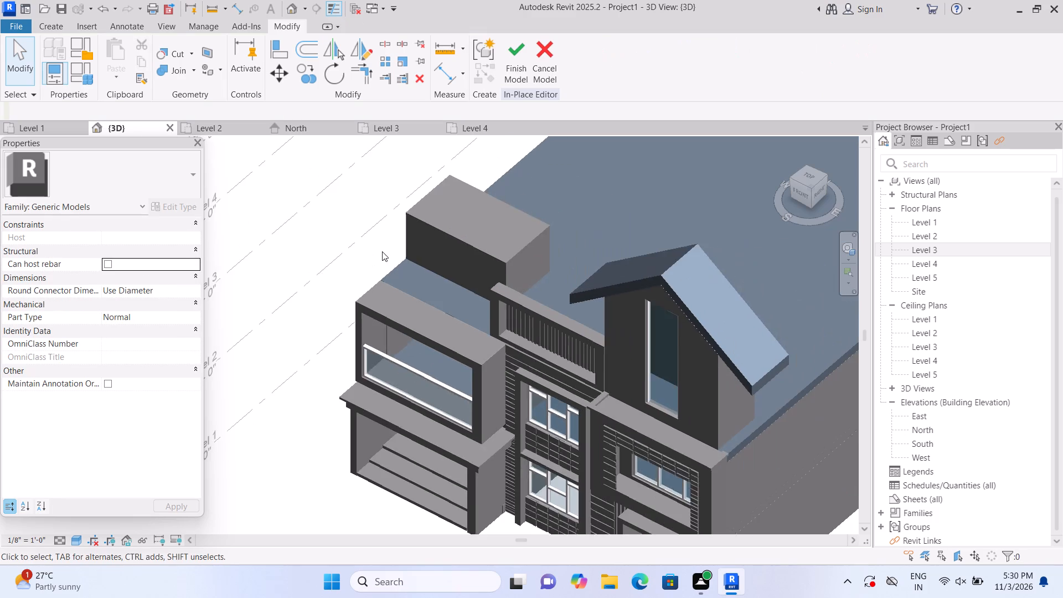
Start a new solid extrusion with the flat roof surface in front of the rooftop block picked as its work plane.
scroll(383, 250, down, 1)
middle_drag(395, 266, 393, 240)
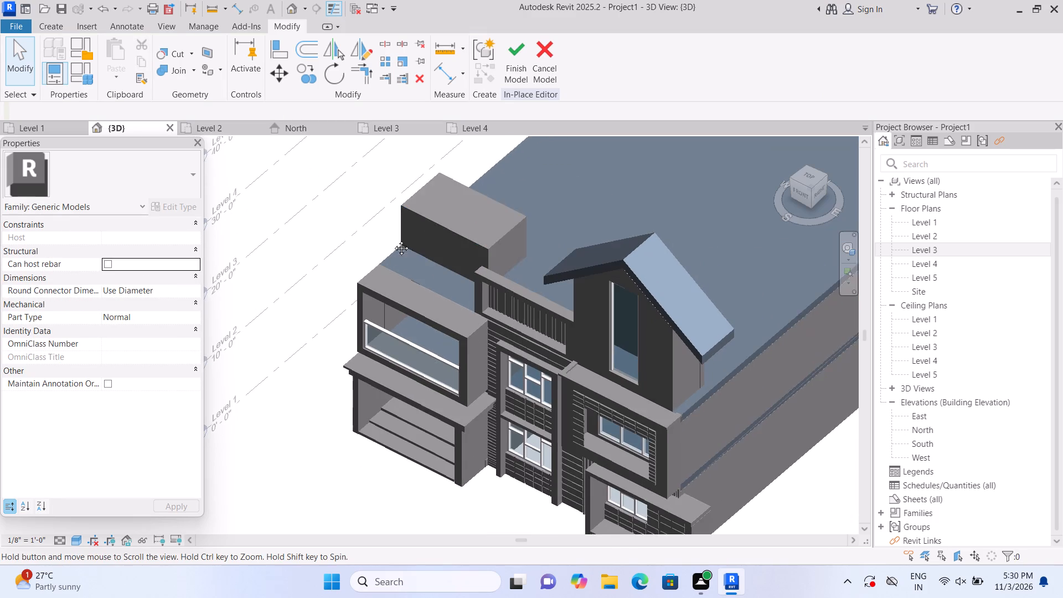
middle_drag(393, 240, 394, 225)
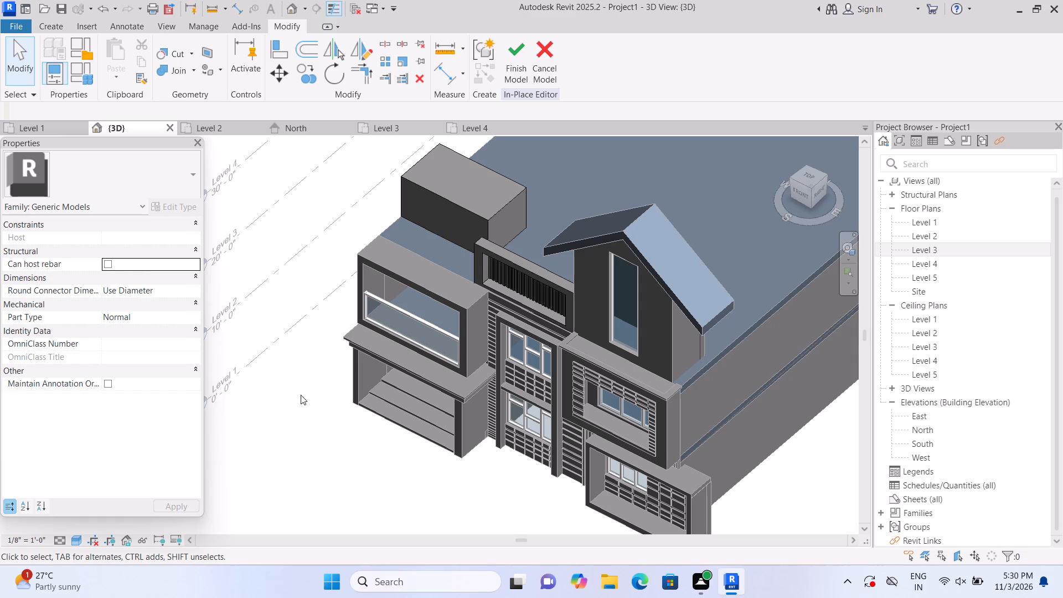
shift+middle_drag(255, 419, 257, 421)
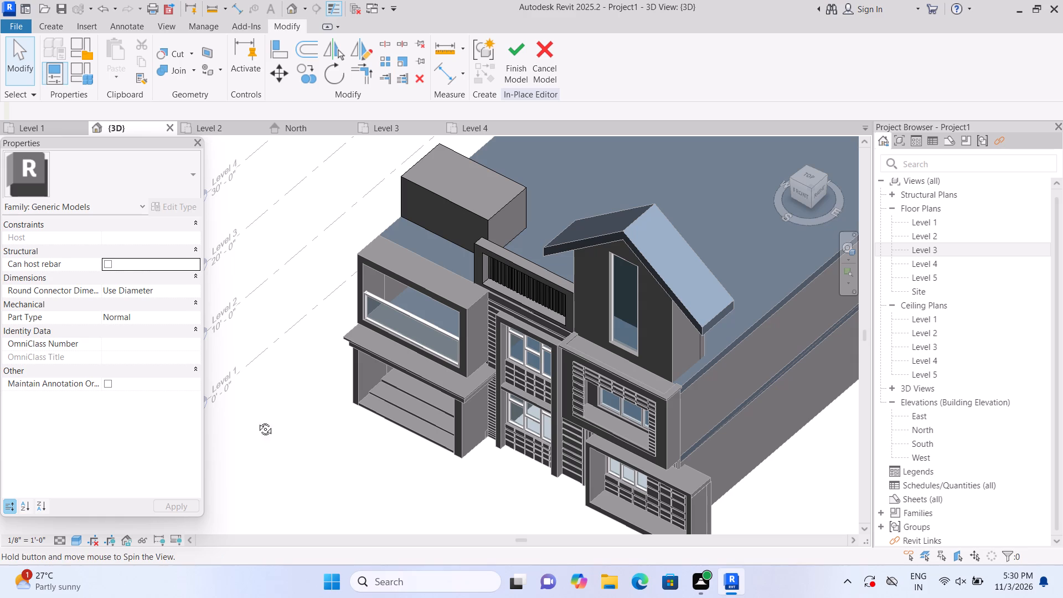
shift+middle_drag(257, 421, 529, 417)
scroll(553, 411, down, 13)
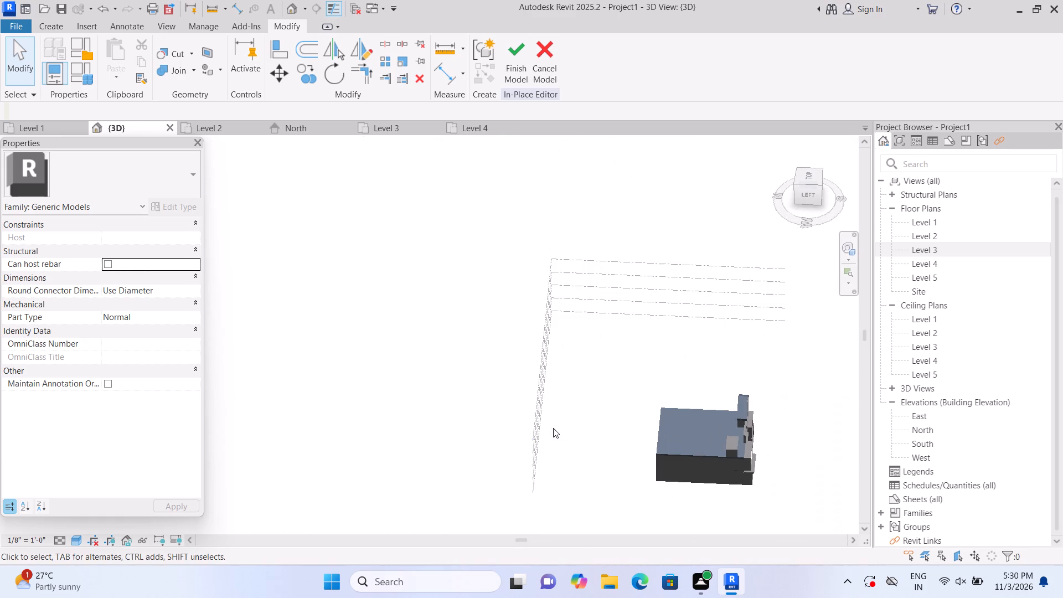
scroll(600, 444, up, 3)
middle_drag(679, 465, 467, 452)
scroll(467, 452, up, 7)
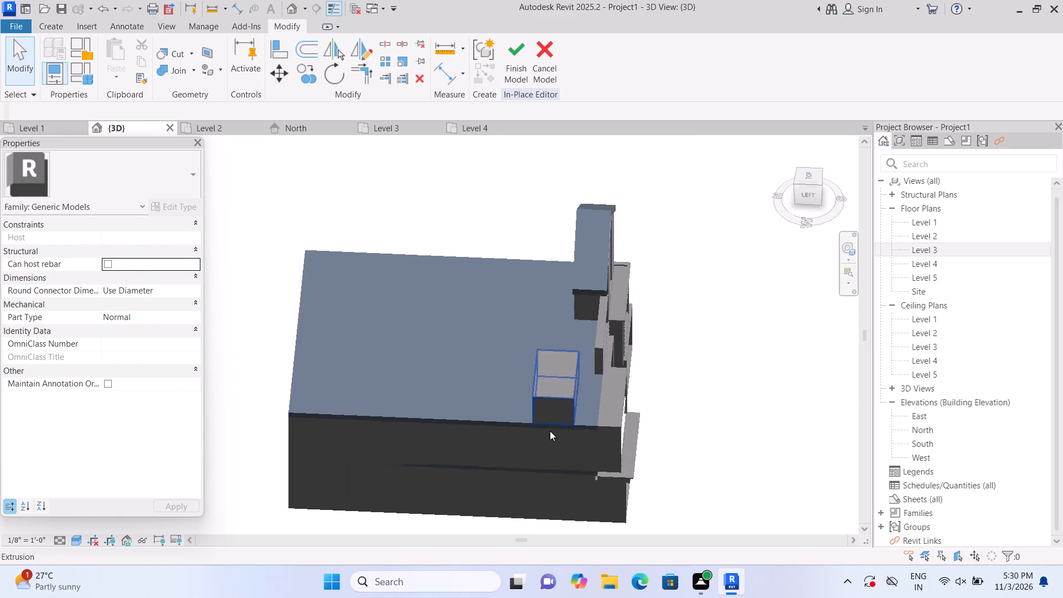
scroll(550, 431, up, 3)
middle_drag(554, 422, 498, 432)
middle_click(498, 432)
scroll(496, 434, up, 3)
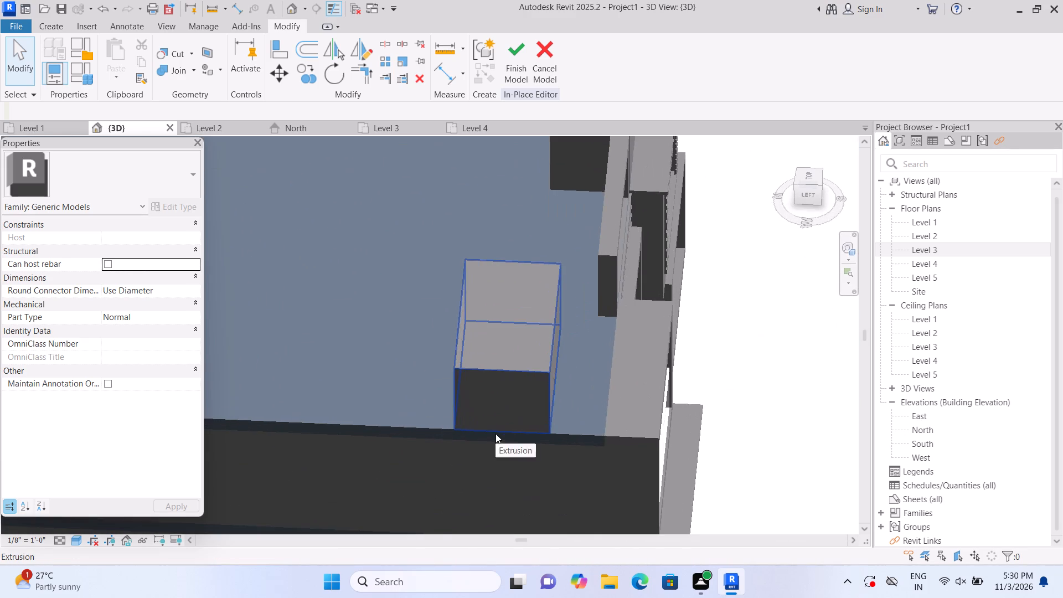
click(54, 23)
click(116, 50)
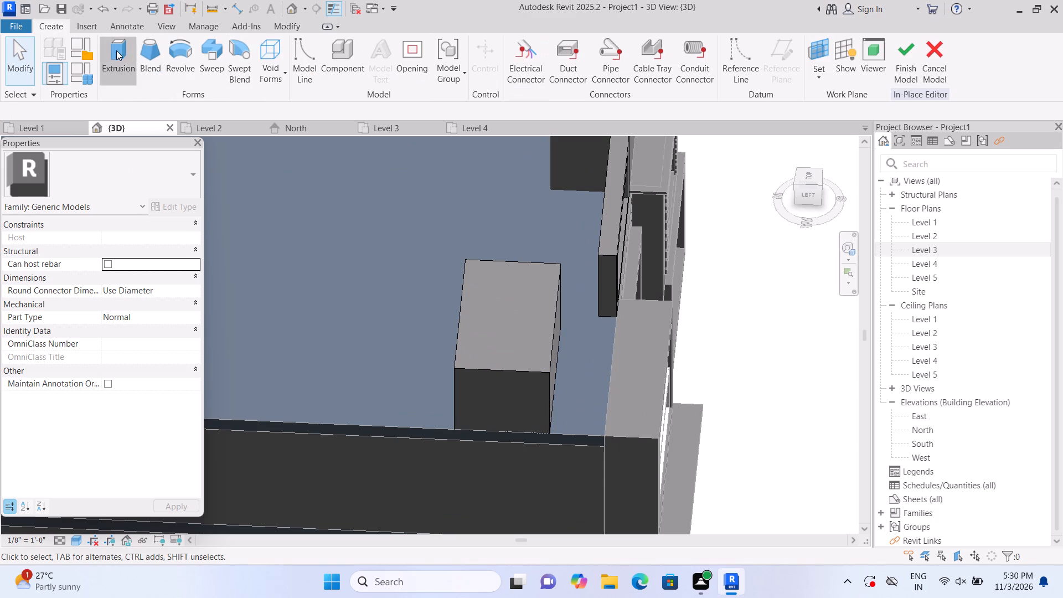
click(716, 81)
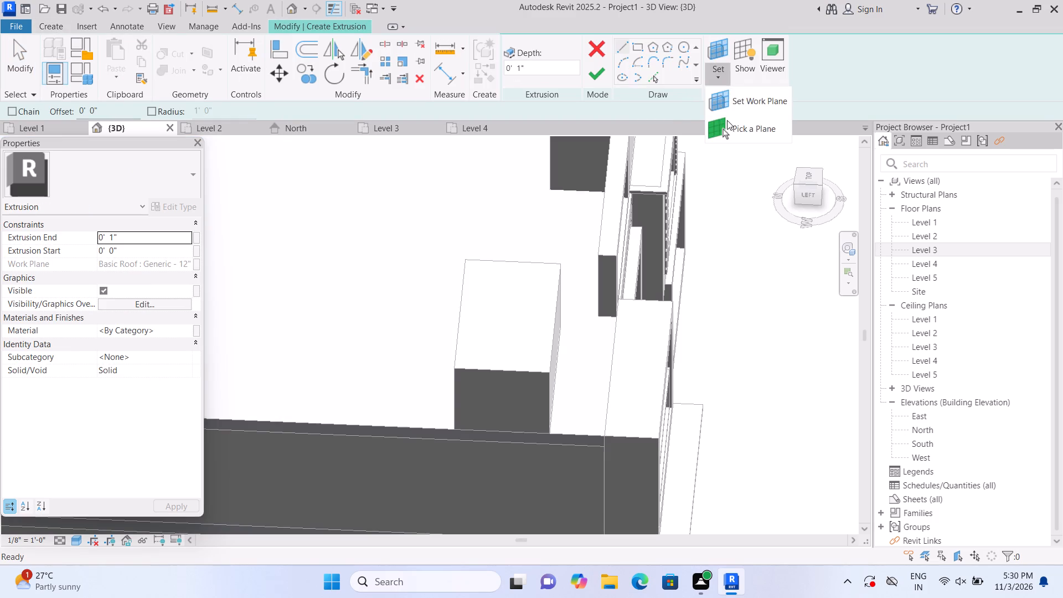
click(726, 120)
scroll(567, 401, up, 2)
click(595, 404)
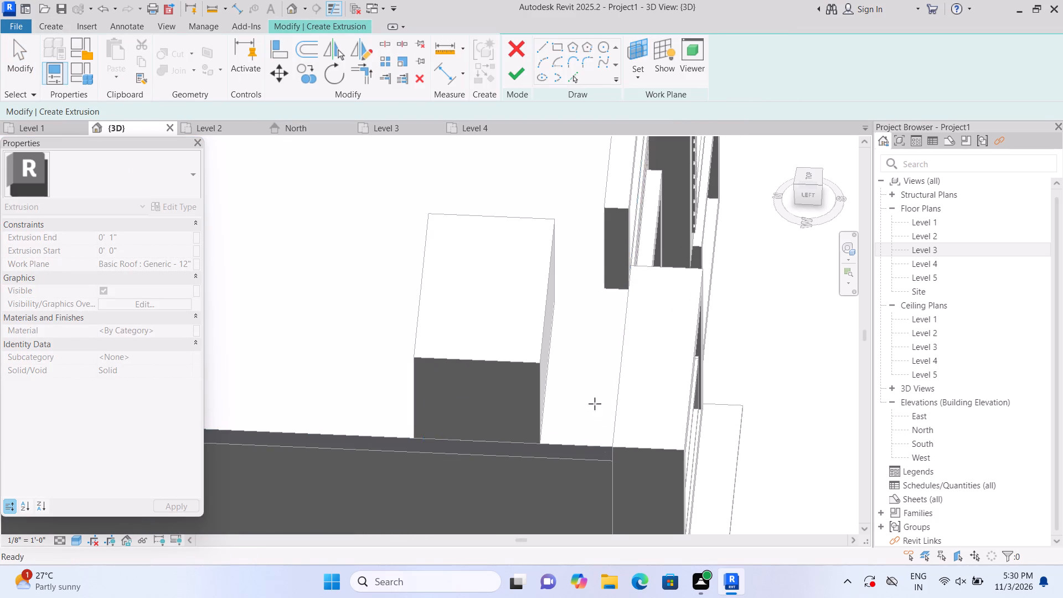
Sketch two rectangular post profiles, each about 4" by 7", against the roof edge in front of the rooftop block and finish the extrusion.
click(637, 42)
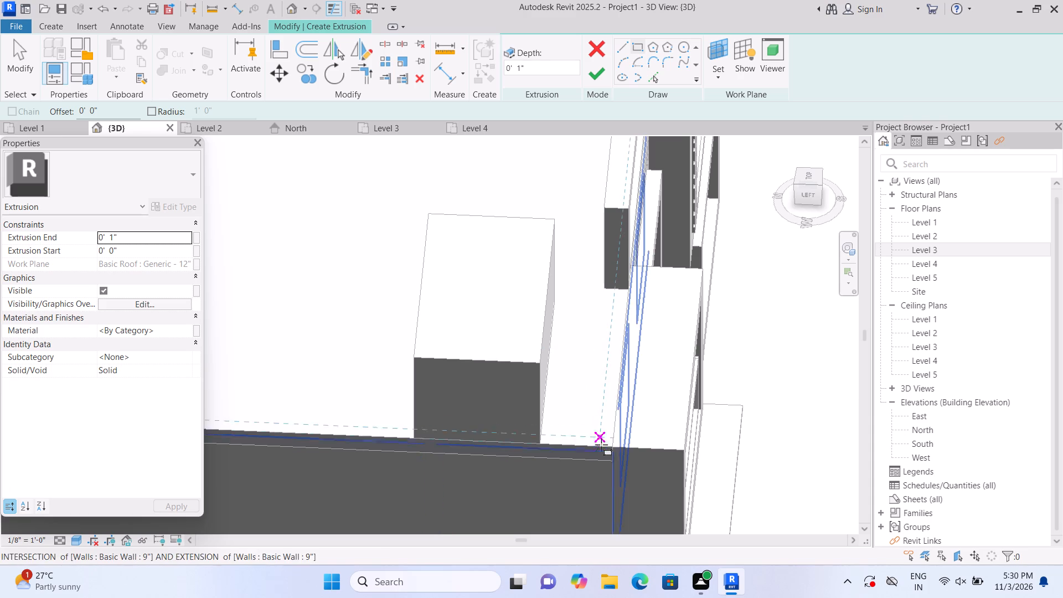
scroll(602, 439, up, 4)
scroll(643, 257, up, 2)
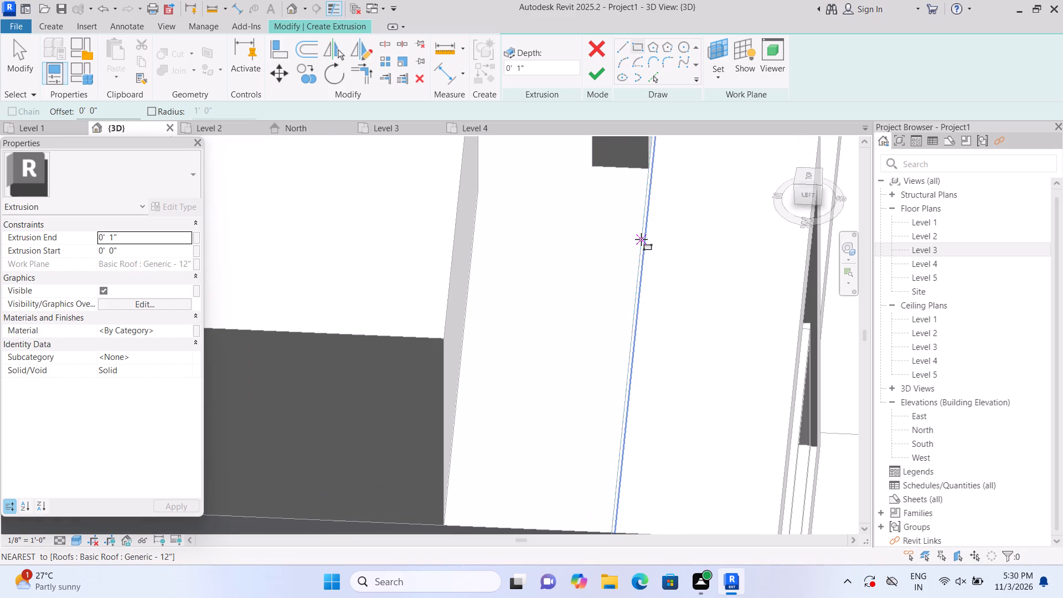
click(642, 230)
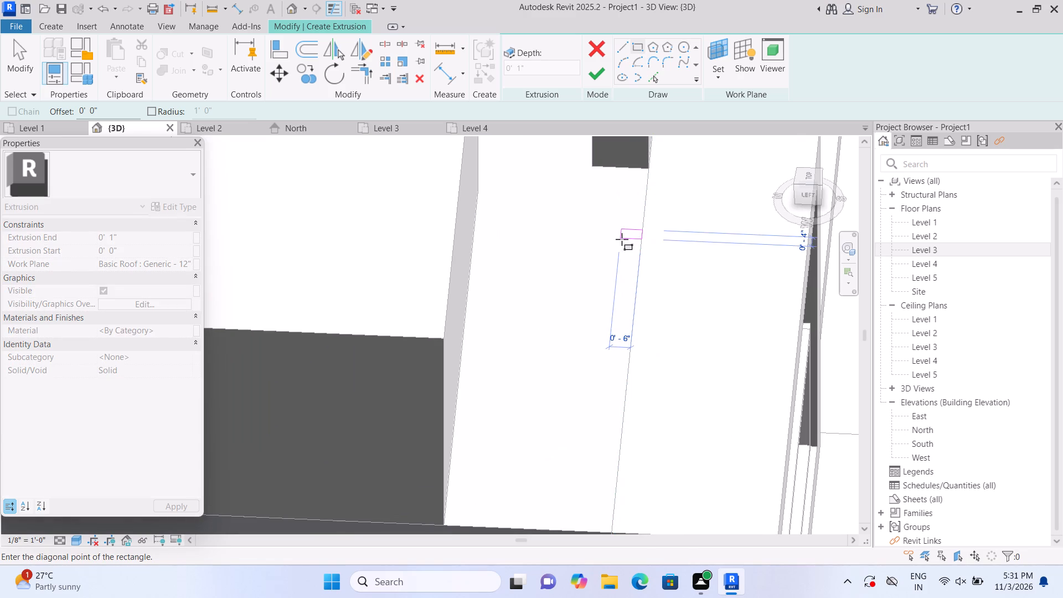
click(626, 245)
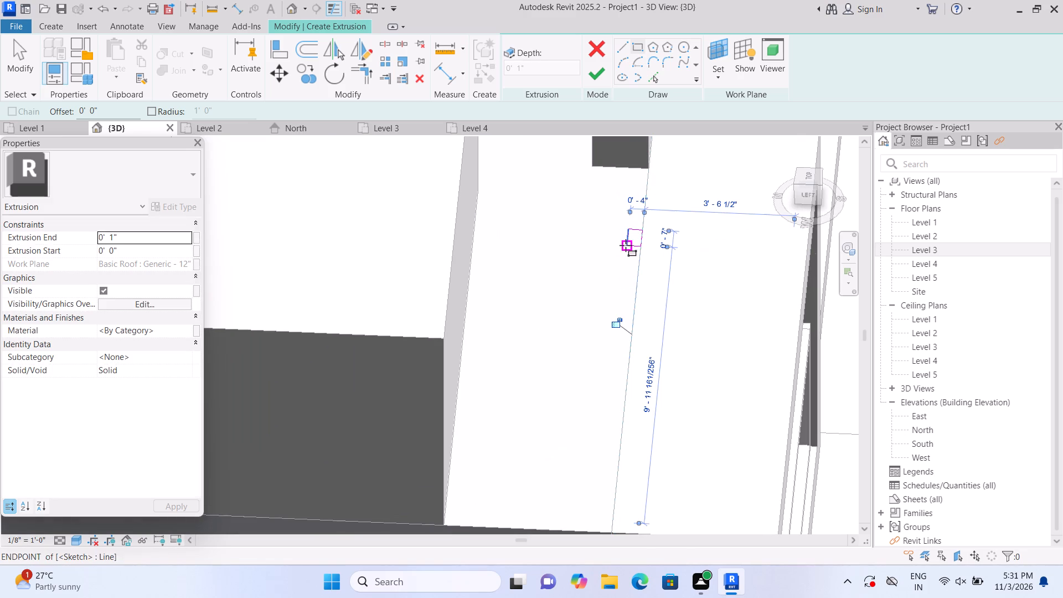
click(617, 461)
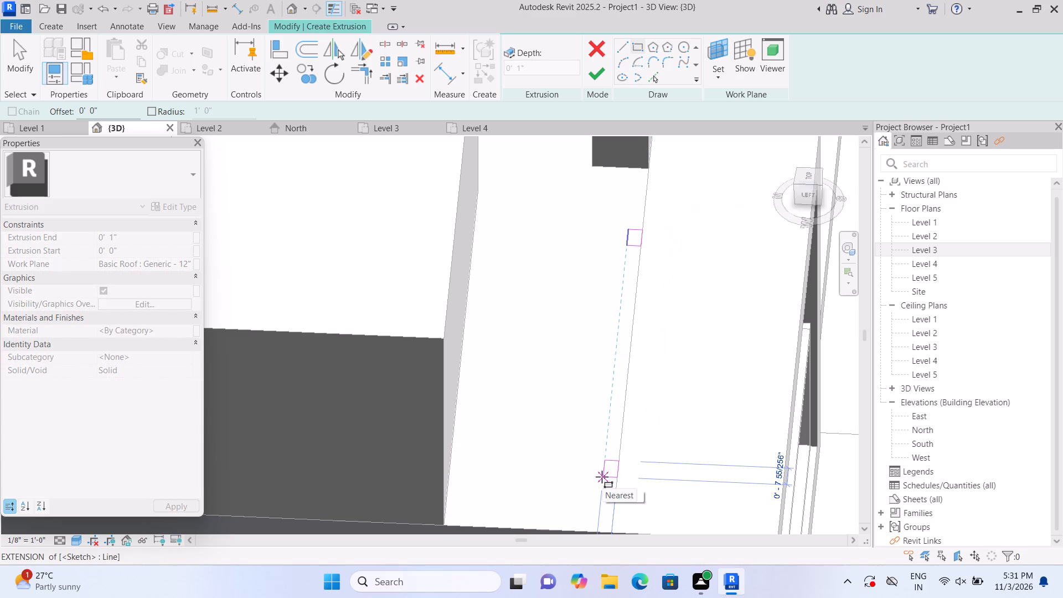
click(602, 477)
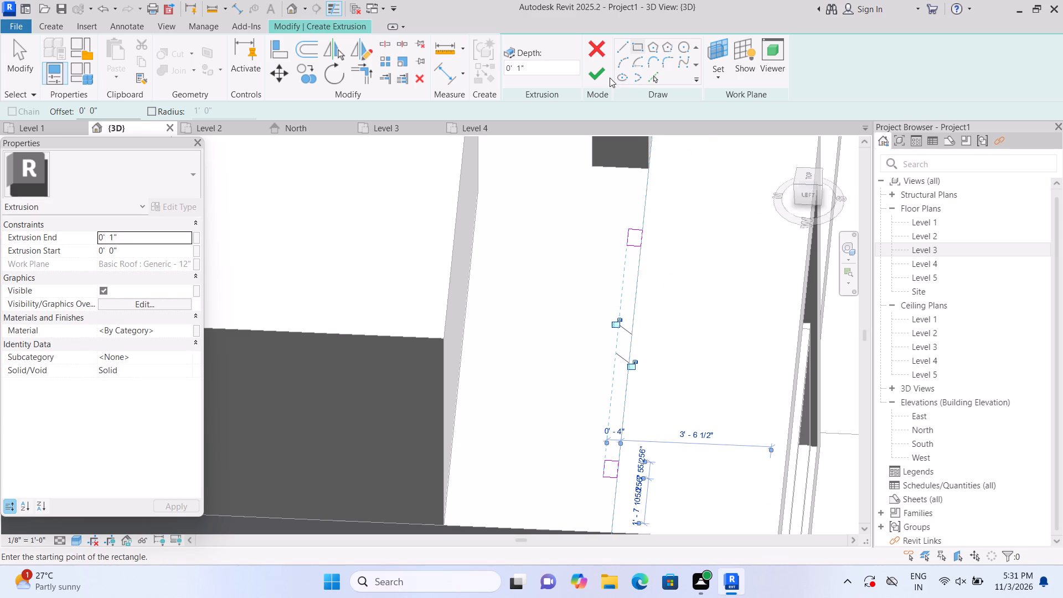
click(594, 78)
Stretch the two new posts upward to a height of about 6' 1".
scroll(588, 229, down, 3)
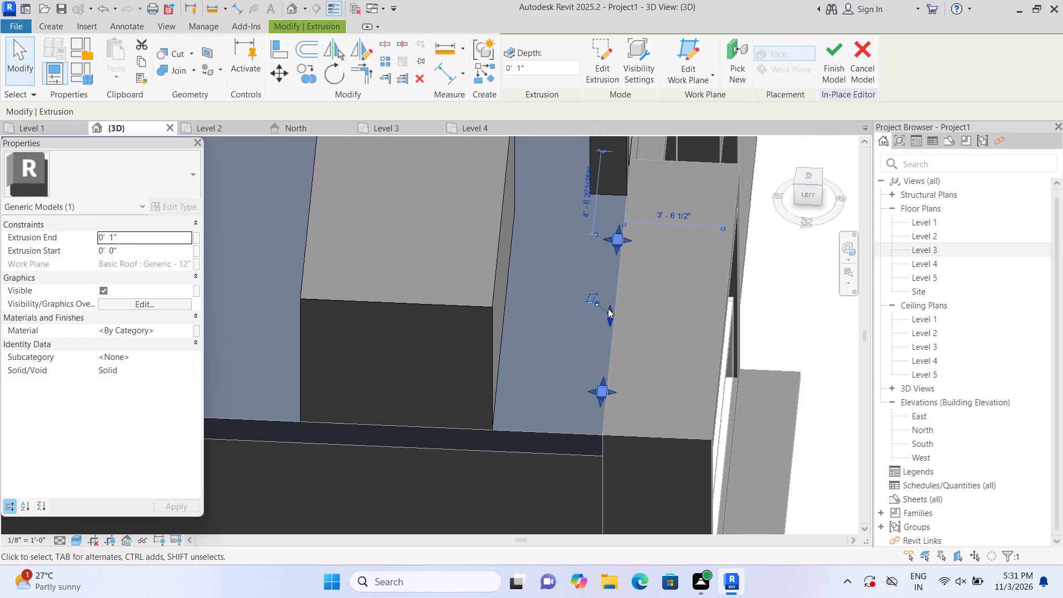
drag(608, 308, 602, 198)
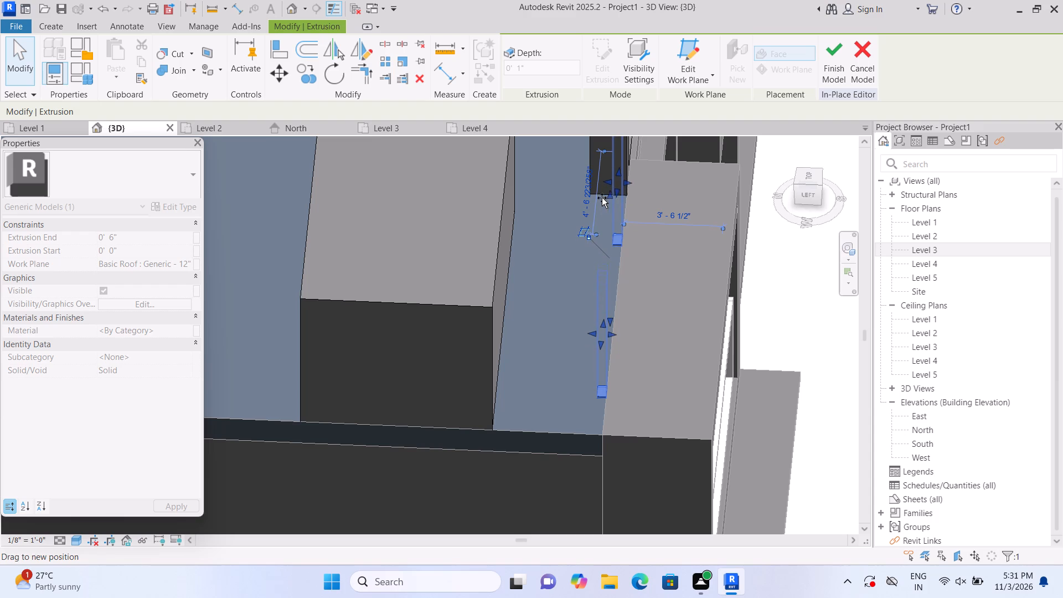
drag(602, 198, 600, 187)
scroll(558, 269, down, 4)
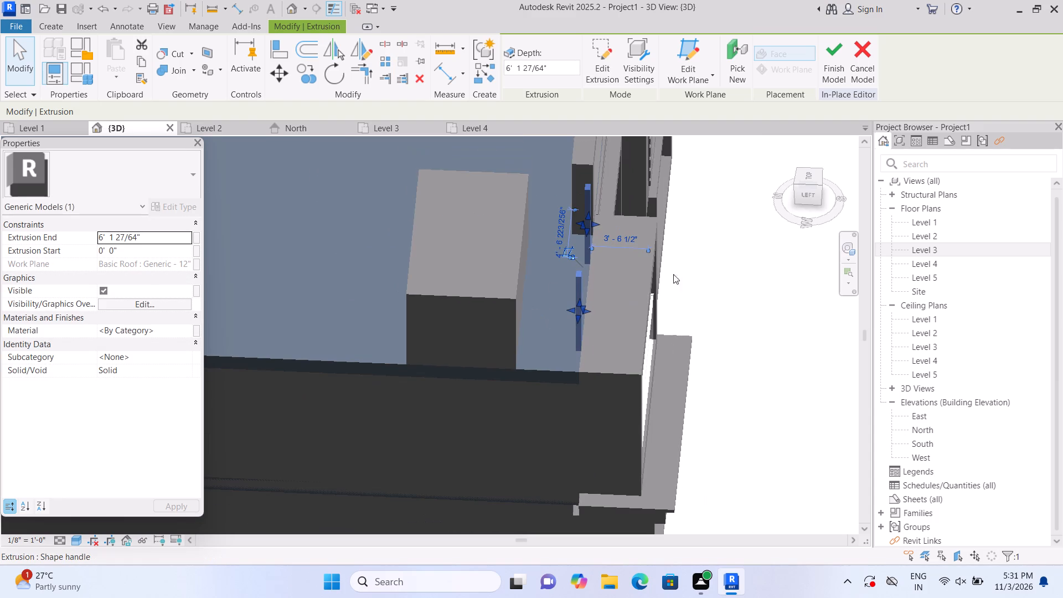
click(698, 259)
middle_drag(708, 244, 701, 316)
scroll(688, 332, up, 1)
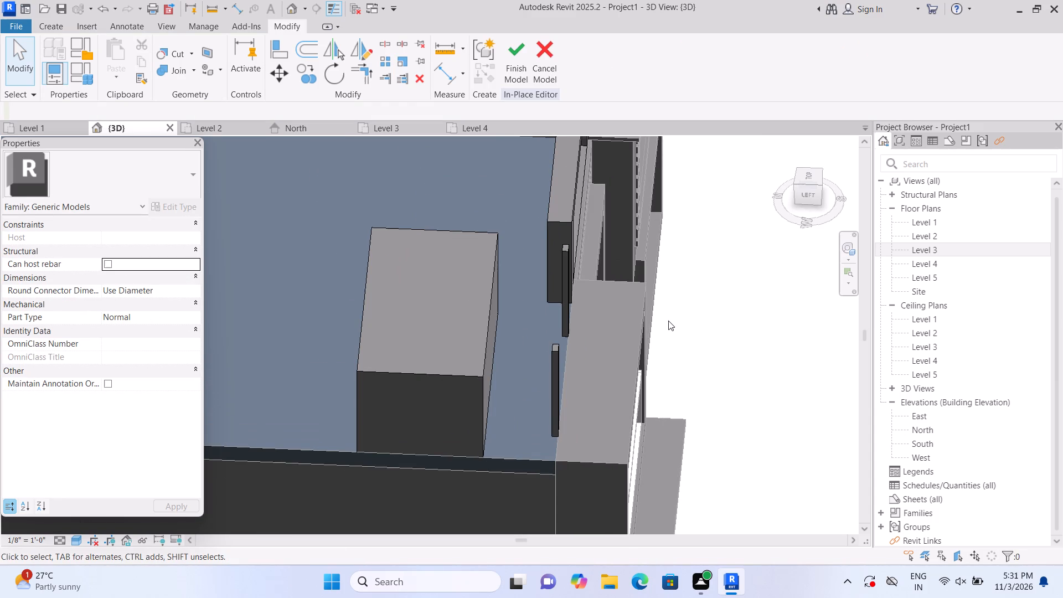
Raise the tops of the two posts in front of the rooftop block to a height of about 9' 10".
click(554, 332)
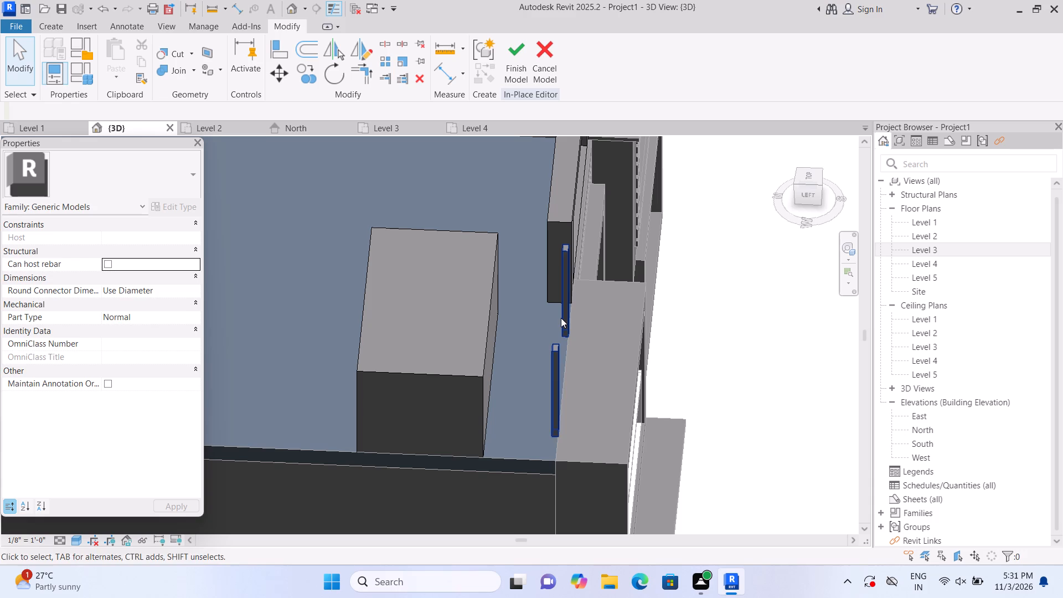
click(561, 318)
scroll(565, 314, up, 2)
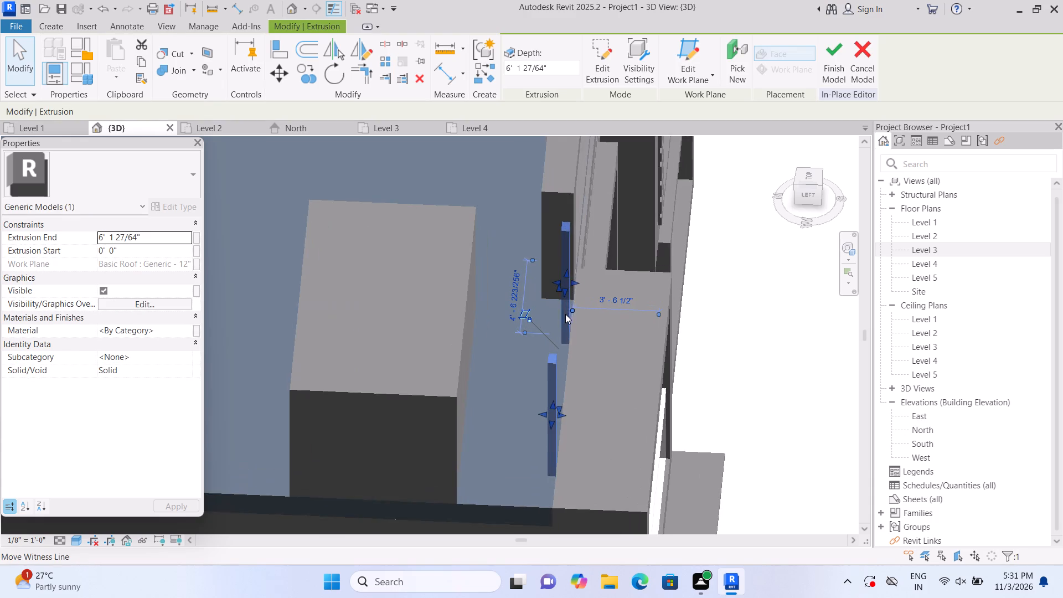
scroll(570, 317, up, 3)
scroll(565, 382, up, 1)
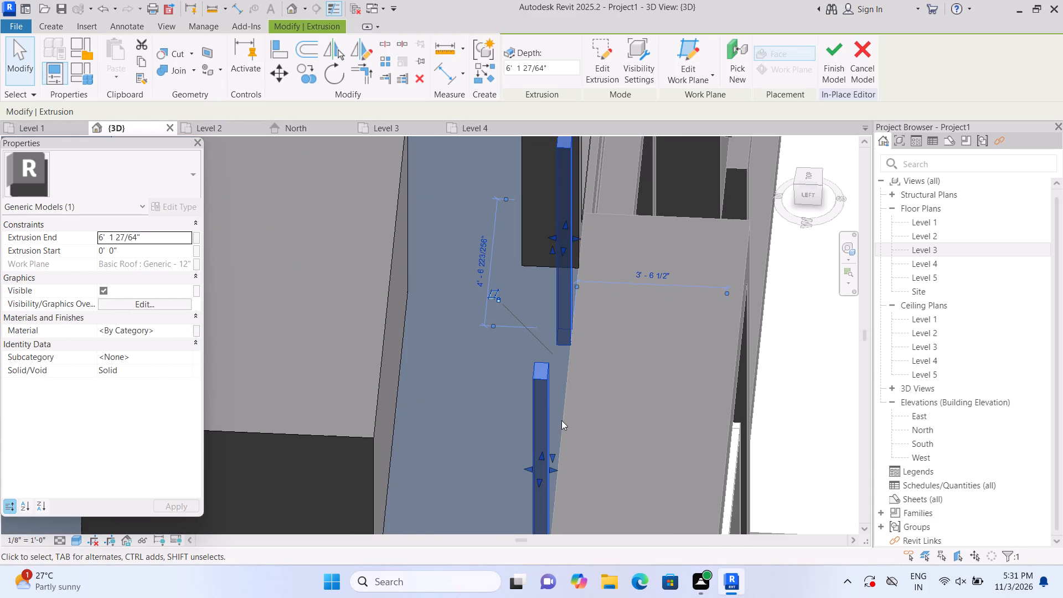
shift+middle_drag(591, 446, 548, 434)
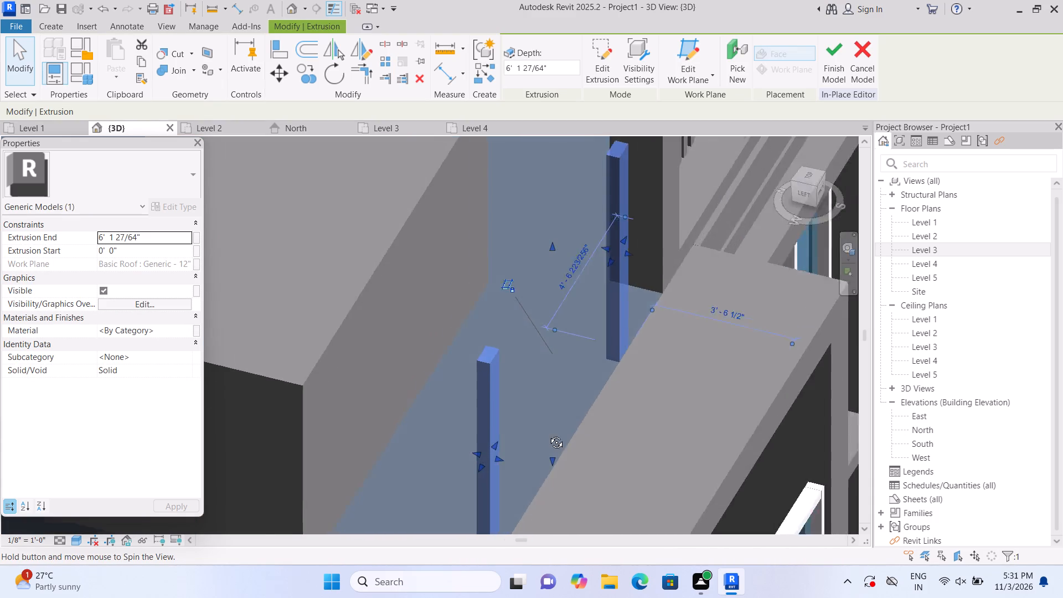
shift+middle_drag(548, 434, 499, 427)
scroll(511, 439, down, 2)
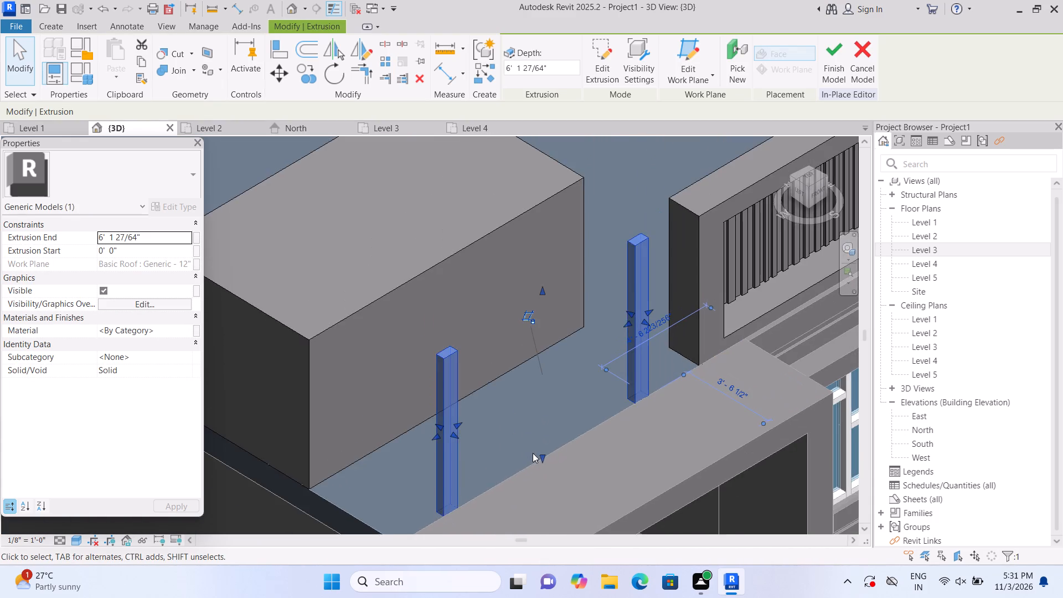
scroll(536, 453, up, 1)
scroll(544, 444, down, 2)
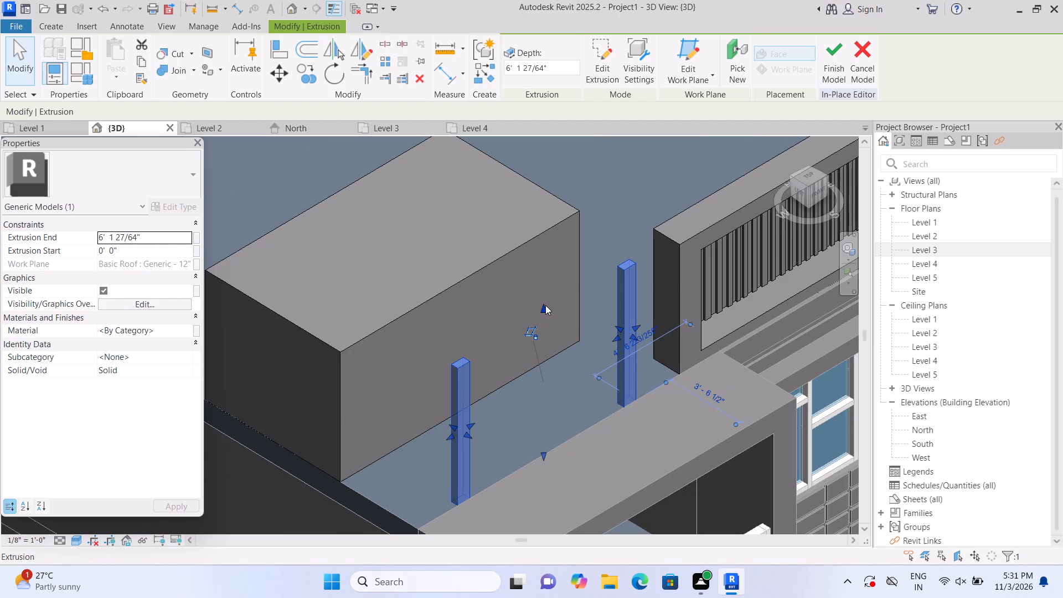
drag(541, 307, 525, 237)
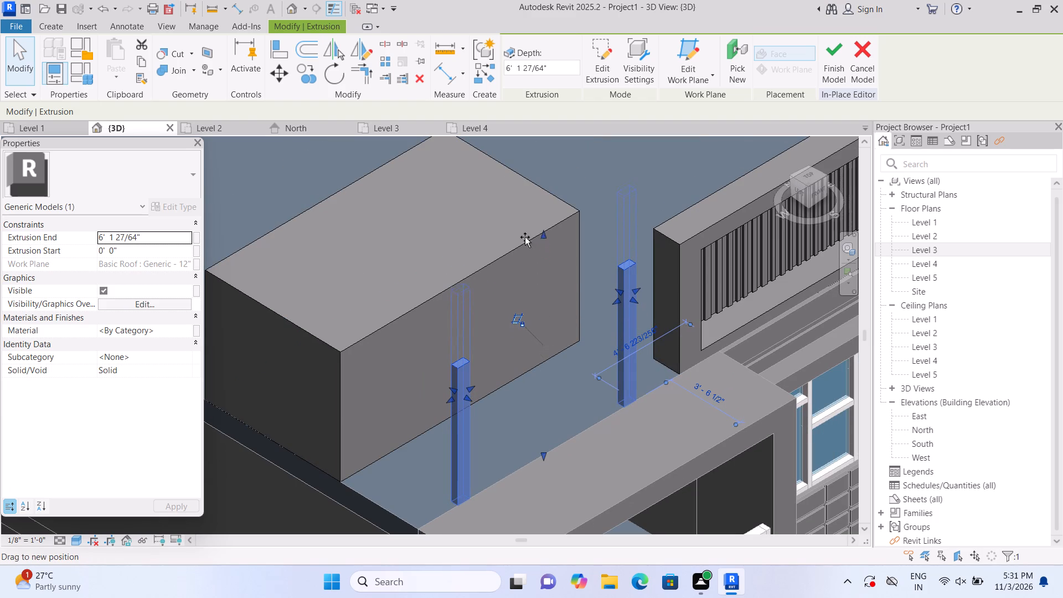
drag(525, 237, 524, 231)
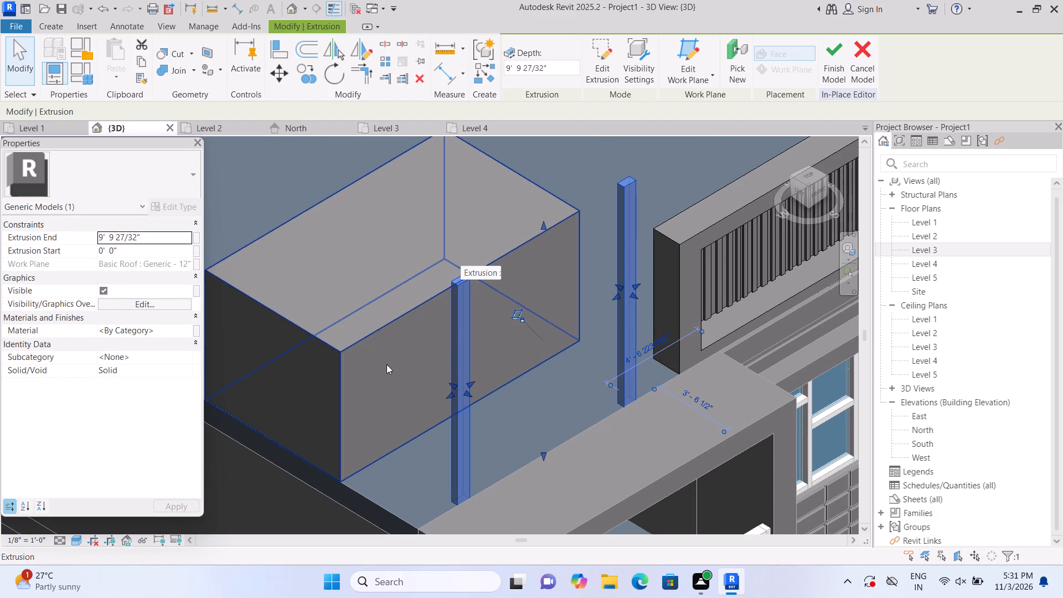
double_click(273, 505)
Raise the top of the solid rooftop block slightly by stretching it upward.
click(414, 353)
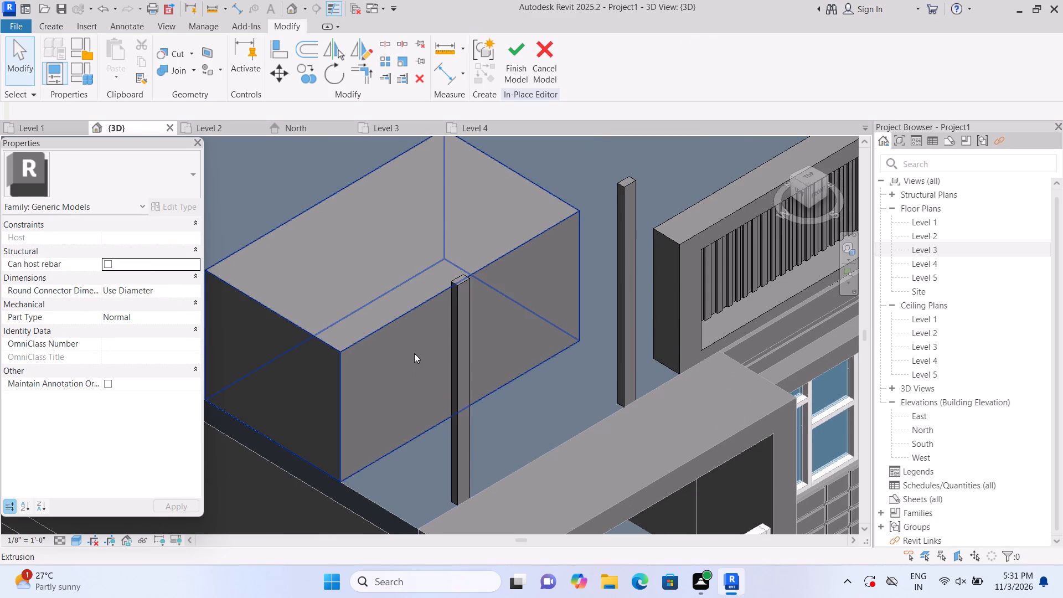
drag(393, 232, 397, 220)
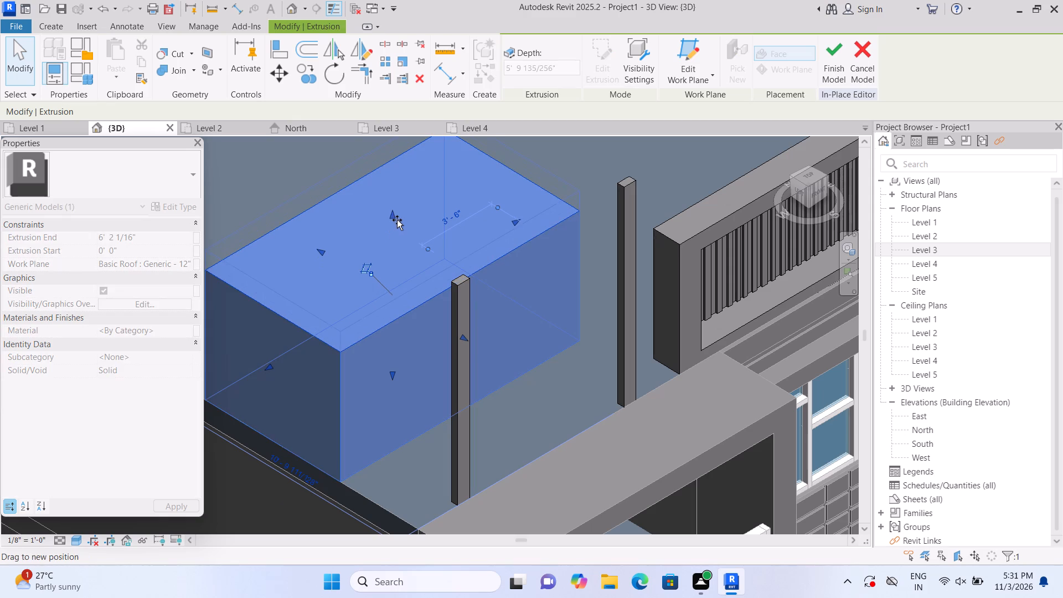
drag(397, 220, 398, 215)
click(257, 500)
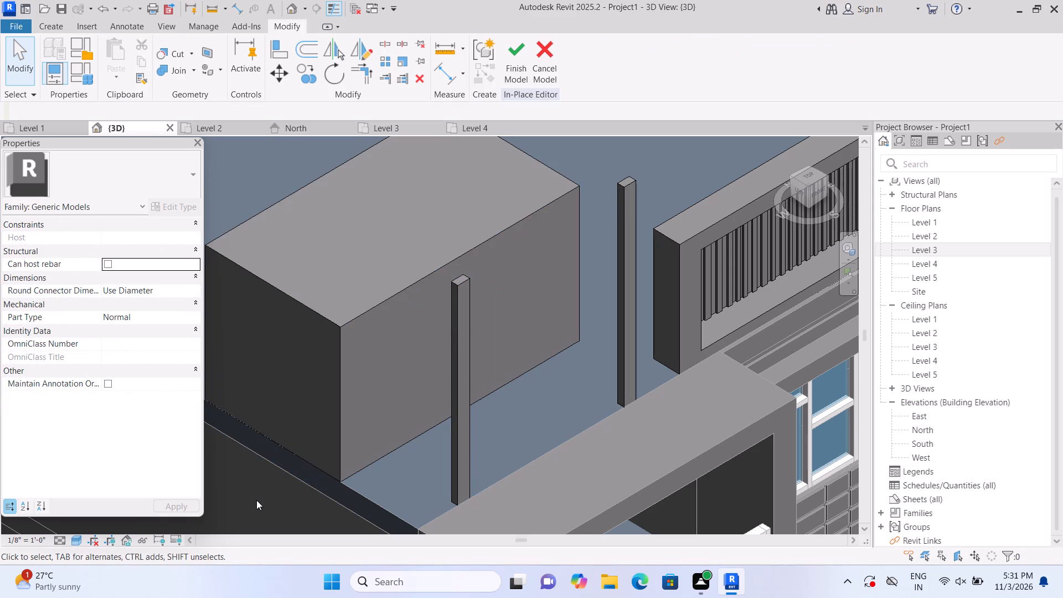
Extrude a rectangle about 4" by 8' 11" spanning both posts, using a post's top face as the work plane.
click(43, 26)
click(120, 49)
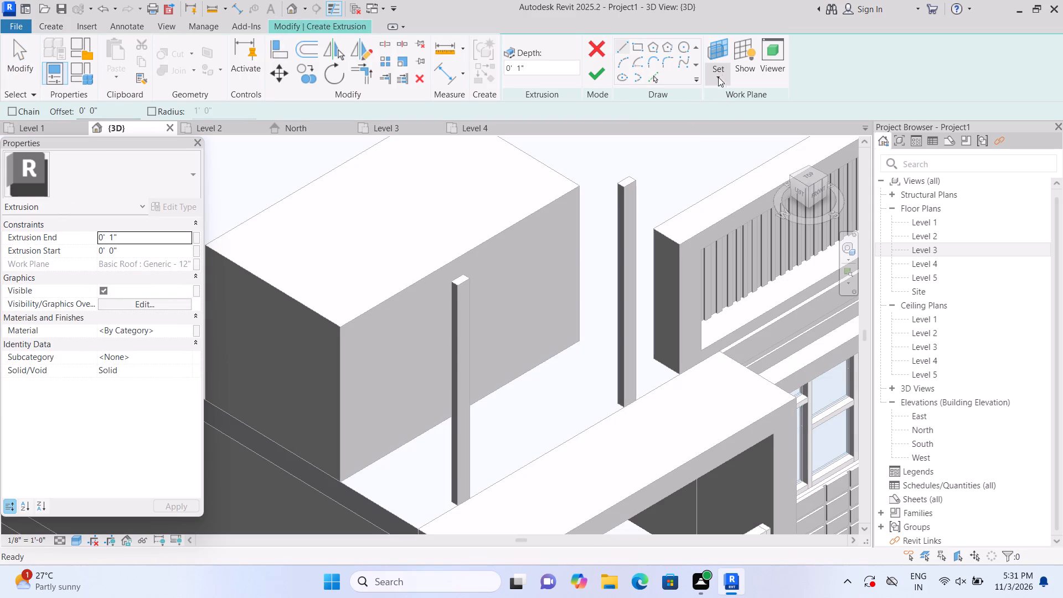
click(720, 71)
click(726, 126)
scroll(517, 290, up, 1)
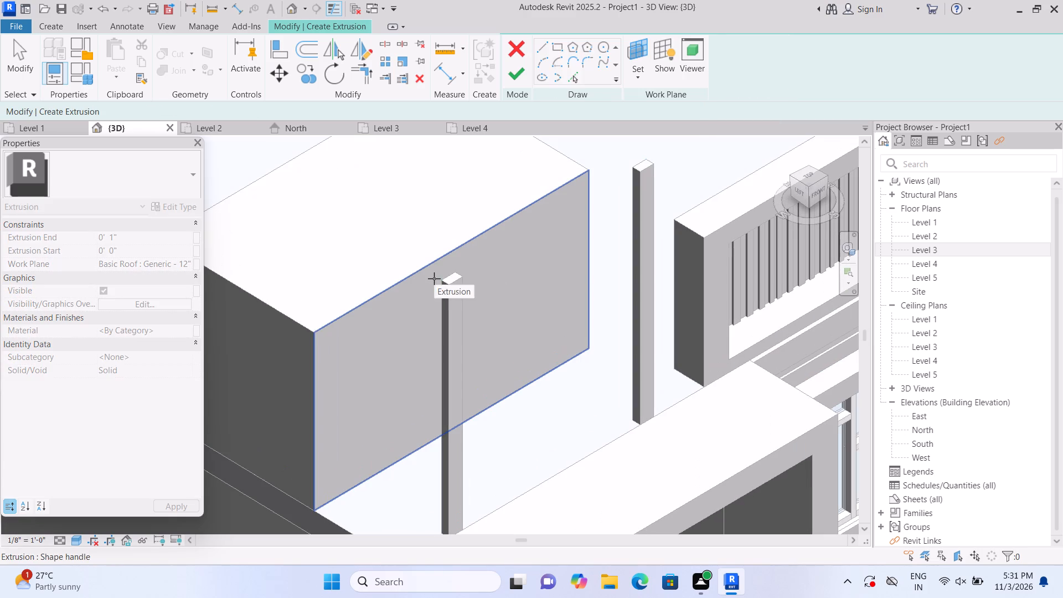
click(446, 282)
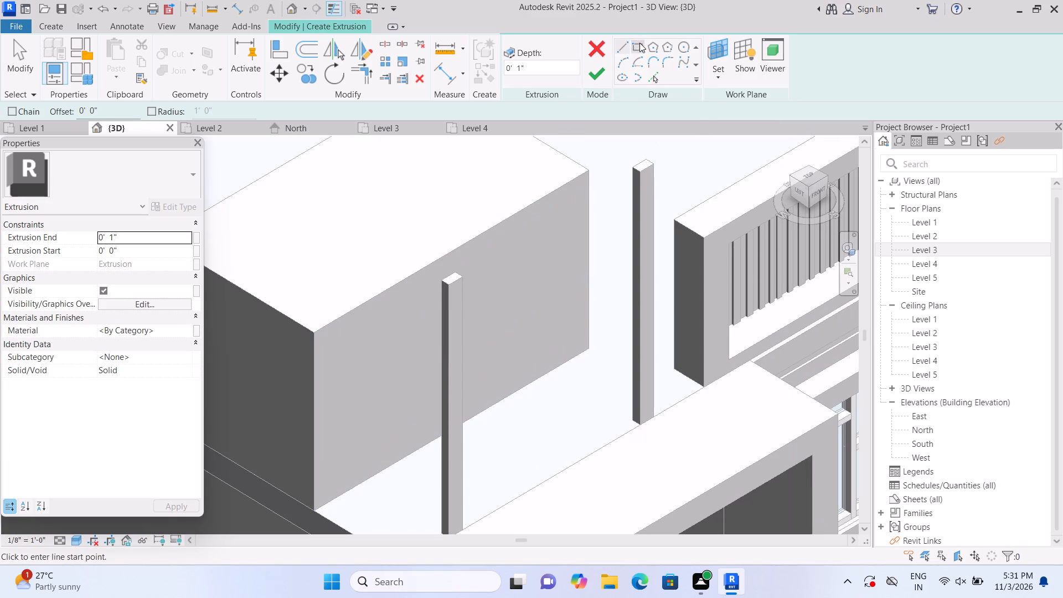
click(636, 44)
click(441, 281)
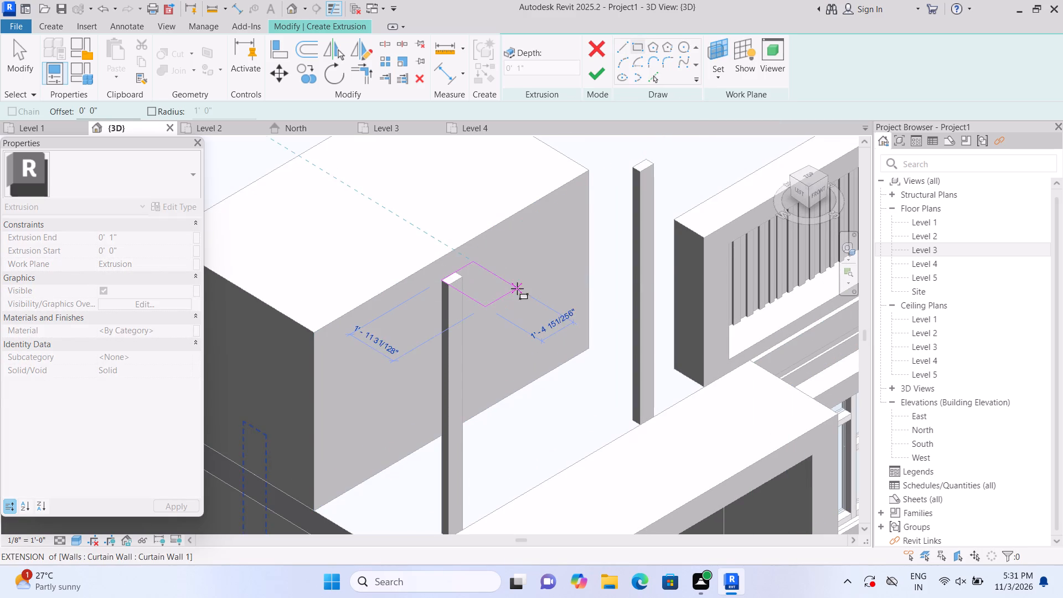
click(656, 164)
click(586, 73)
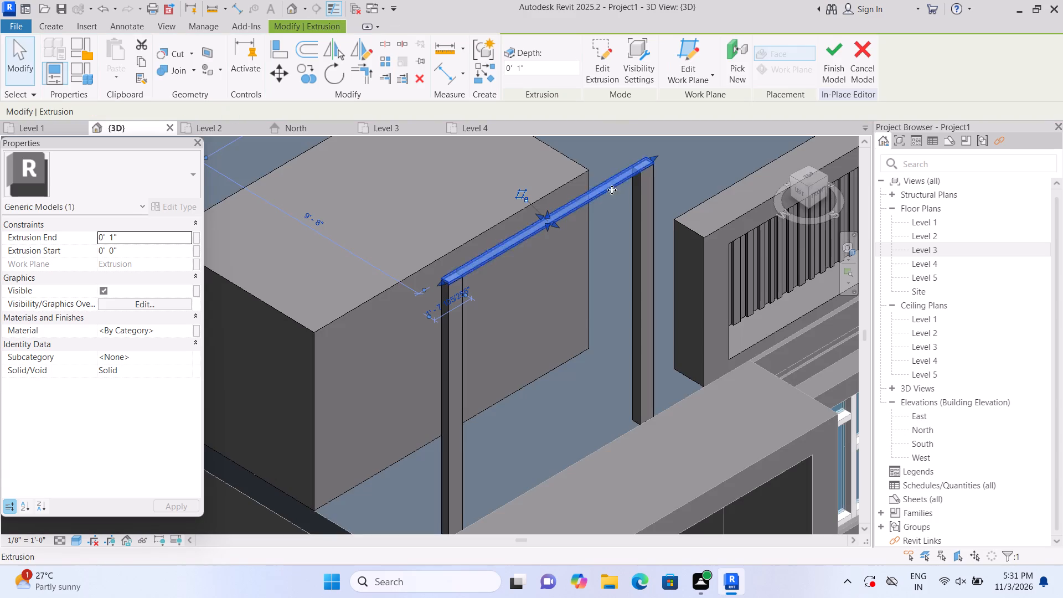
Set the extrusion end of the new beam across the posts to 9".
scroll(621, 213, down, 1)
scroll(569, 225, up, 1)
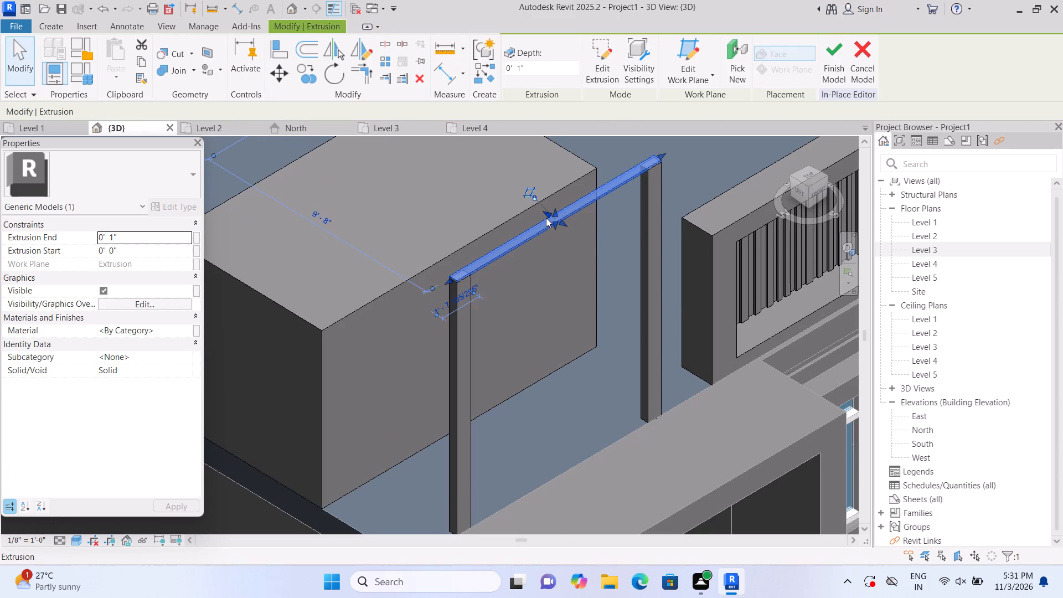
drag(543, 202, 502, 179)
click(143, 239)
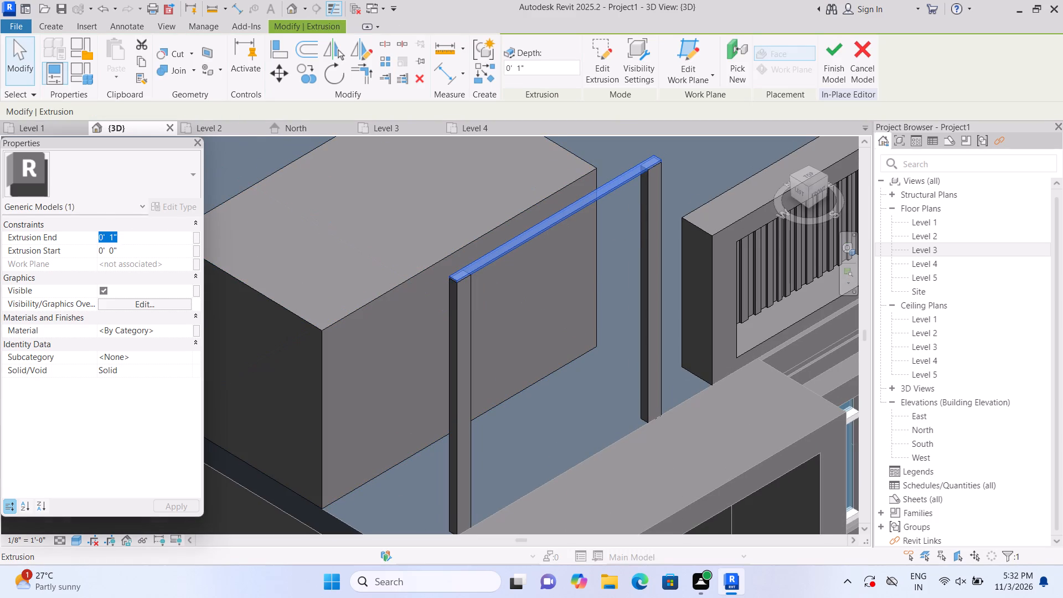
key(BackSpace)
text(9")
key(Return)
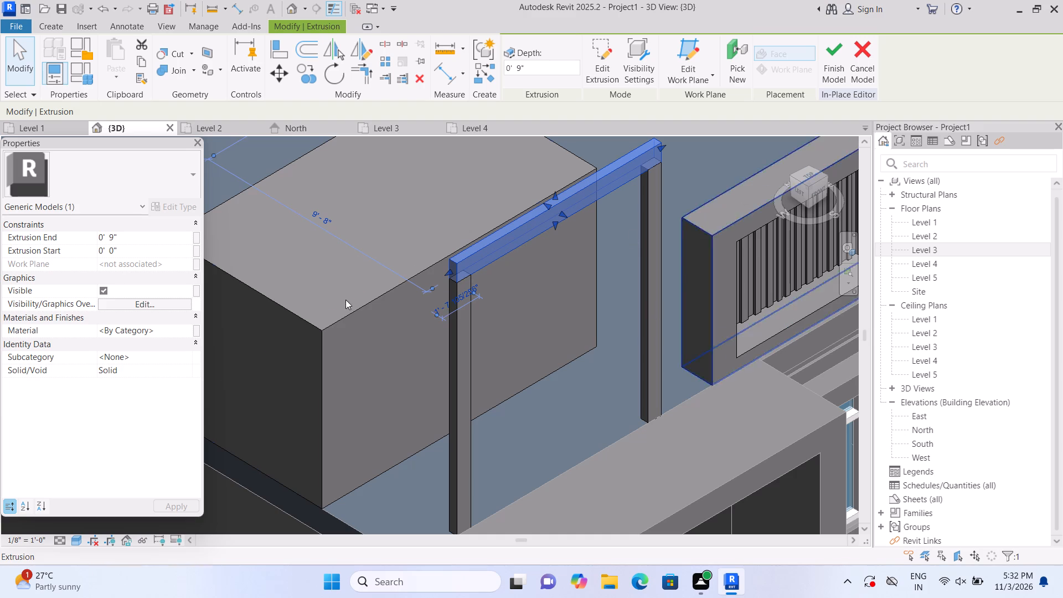
Set the extrusion end of the beam across the posts to 6".
click(125, 239)
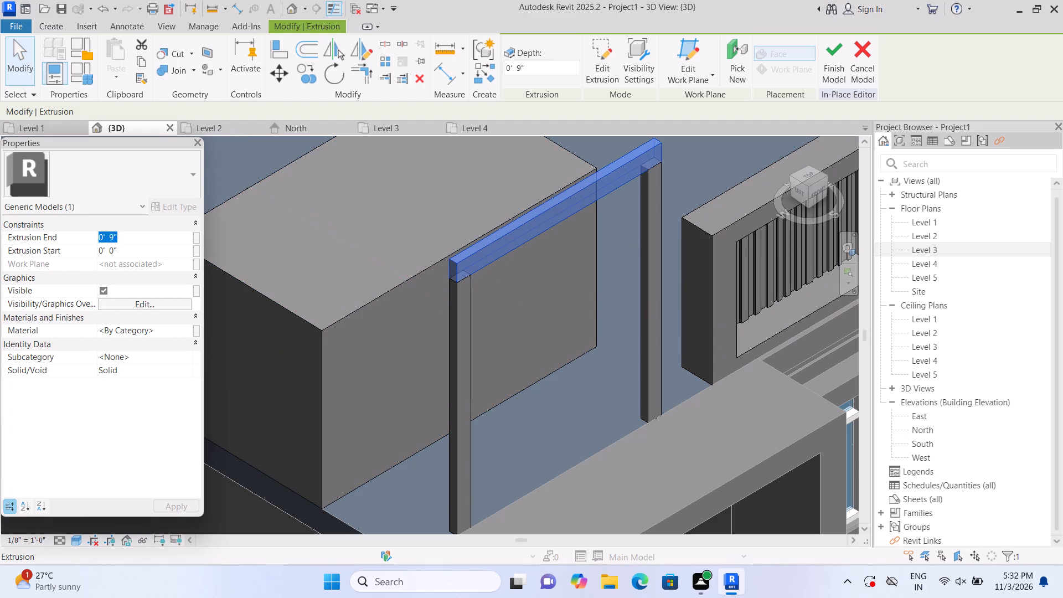
key(BackSpace)
text(6")
key(Return)
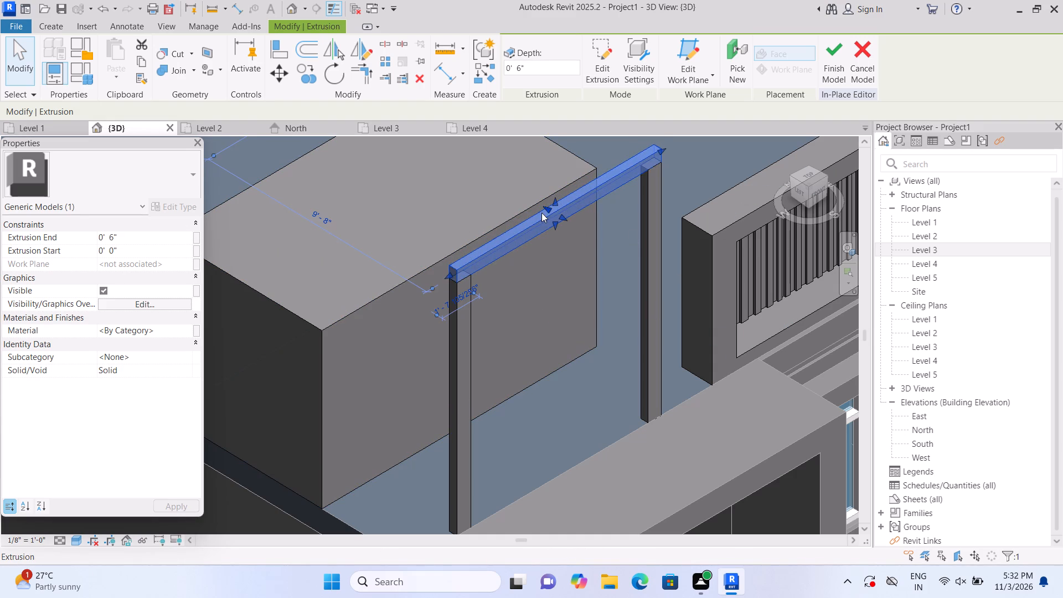
Stretch the 6" beam on all four sides into a canopy slab that covers the rooftop block and overhangs both posts.
drag(546, 206, 481, 179)
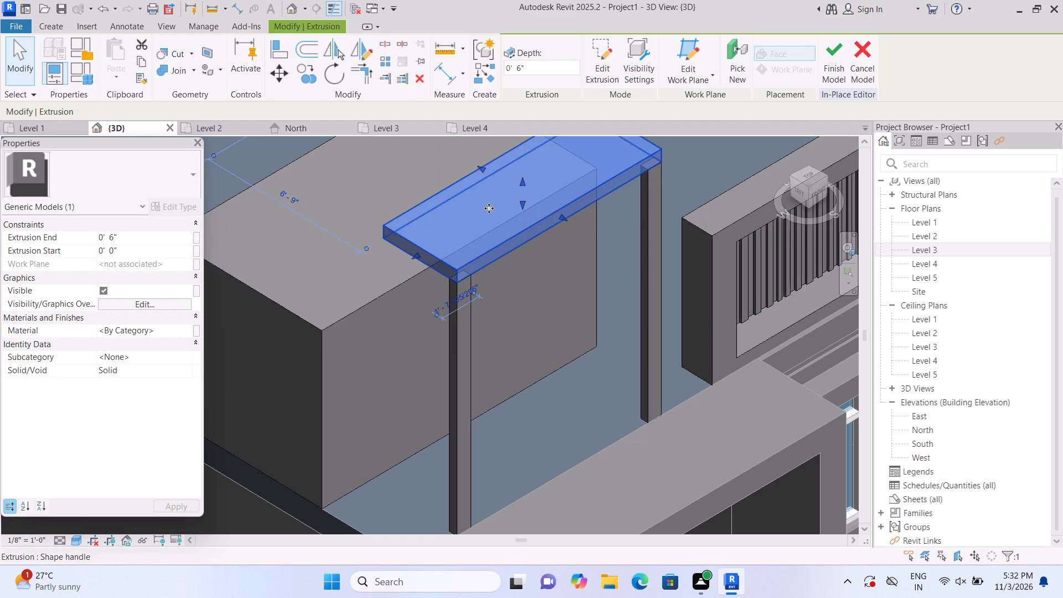
scroll(496, 210, down, 2)
drag(437, 244, 386, 264)
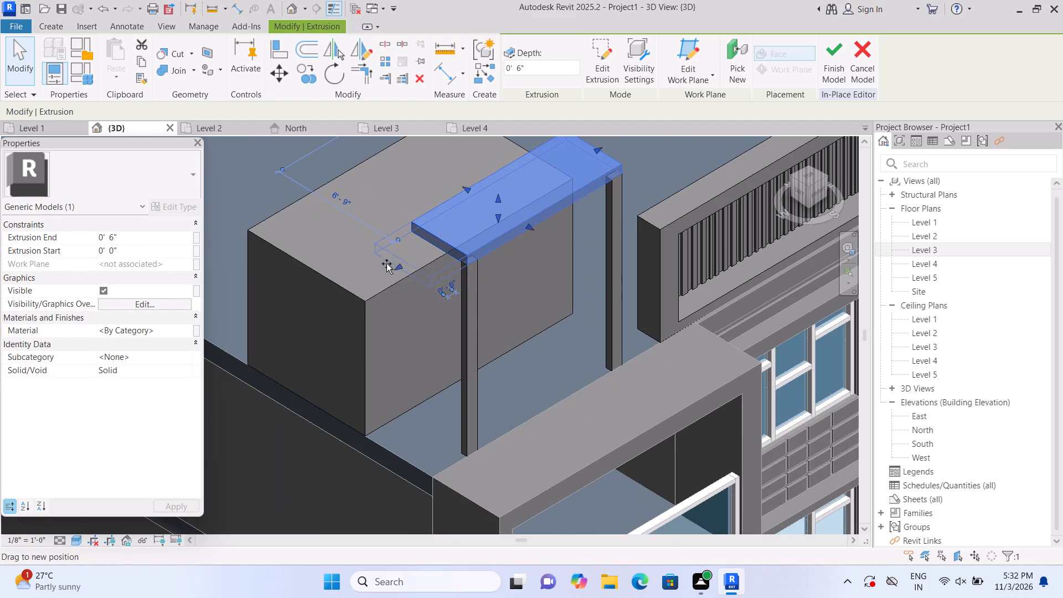
drag(386, 264, 330, 299)
scroll(502, 205, down, 1)
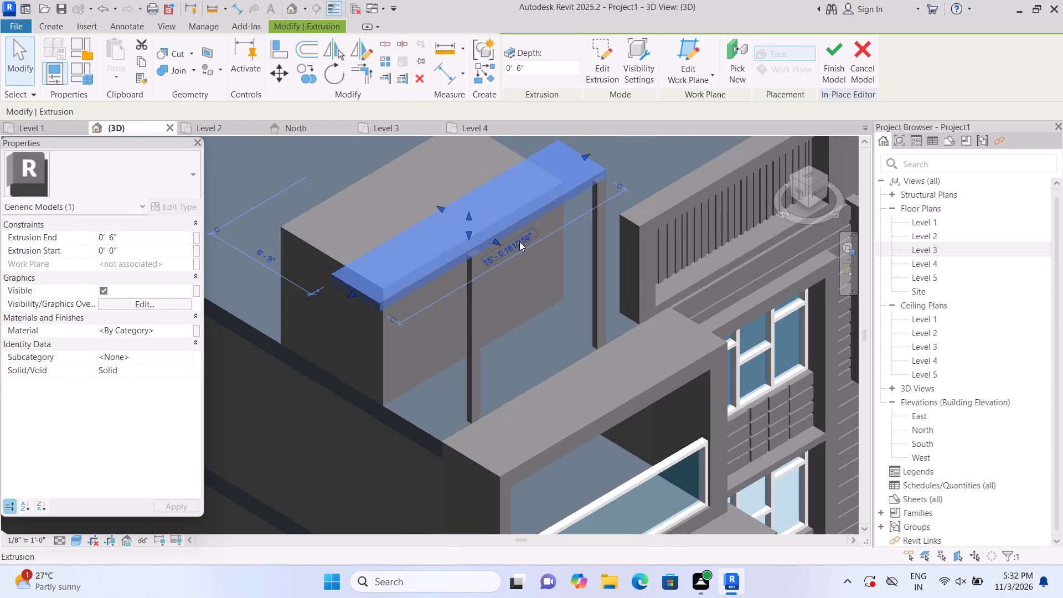
middle_drag(547, 240, 611, 333)
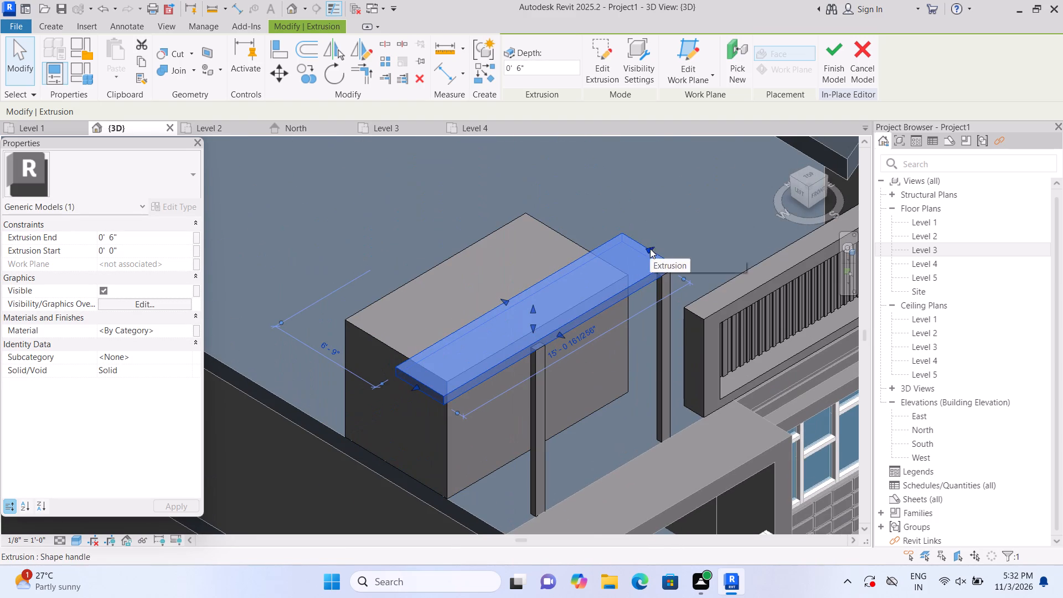
drag(650, 249, 678, 236)
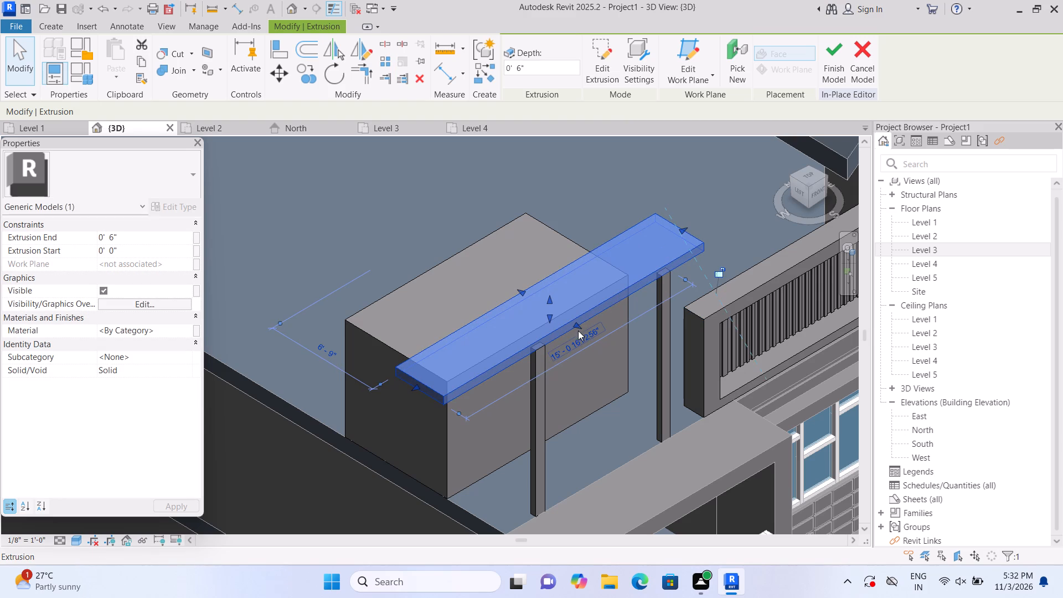
drag(580, 324, 624, 357)
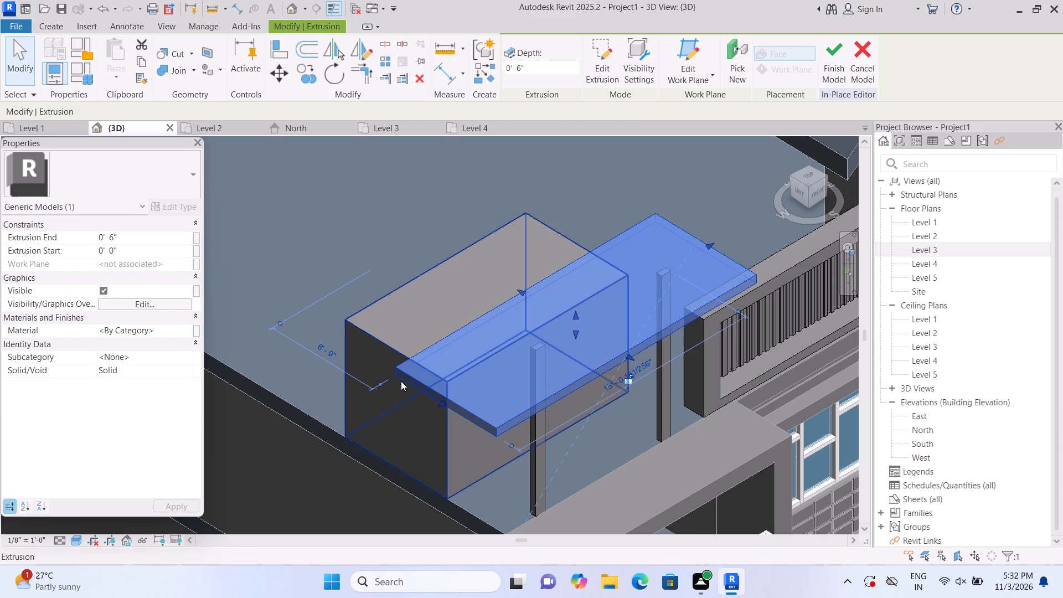
drag(522, 290, 405, 209)
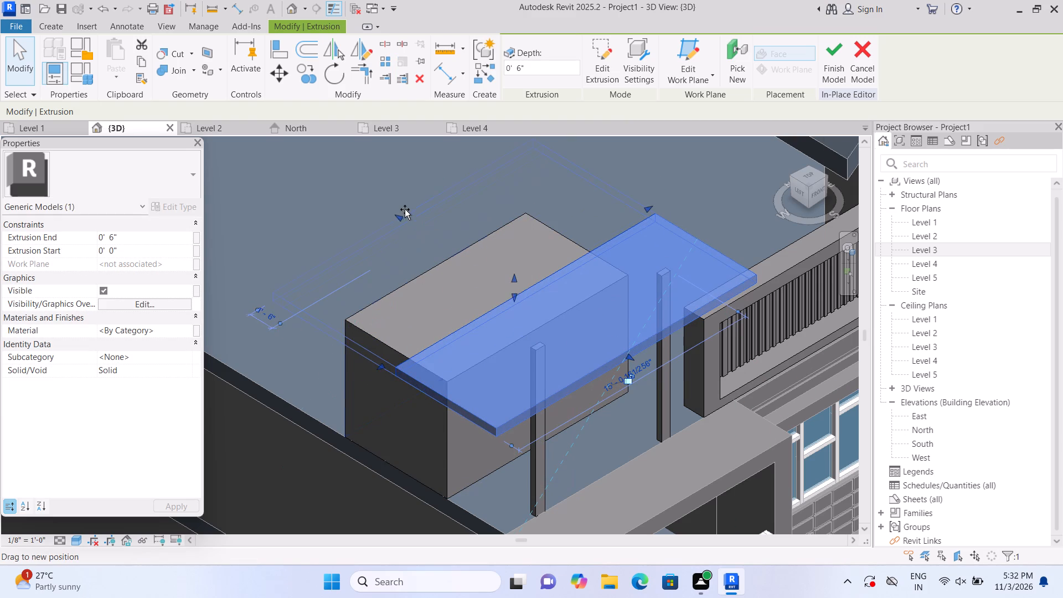
drag(405, 209, 402, 207)
drag(375, 362, 346, 379)
scroll(383, 372, down, 5)
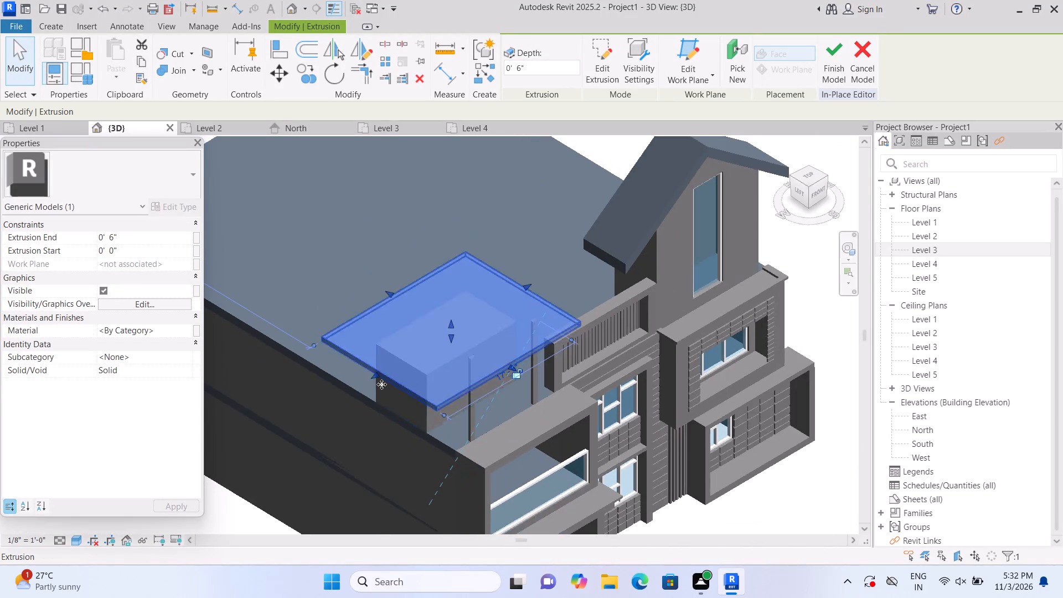
scroll(381, 384, down, 3)
click(746, 451)
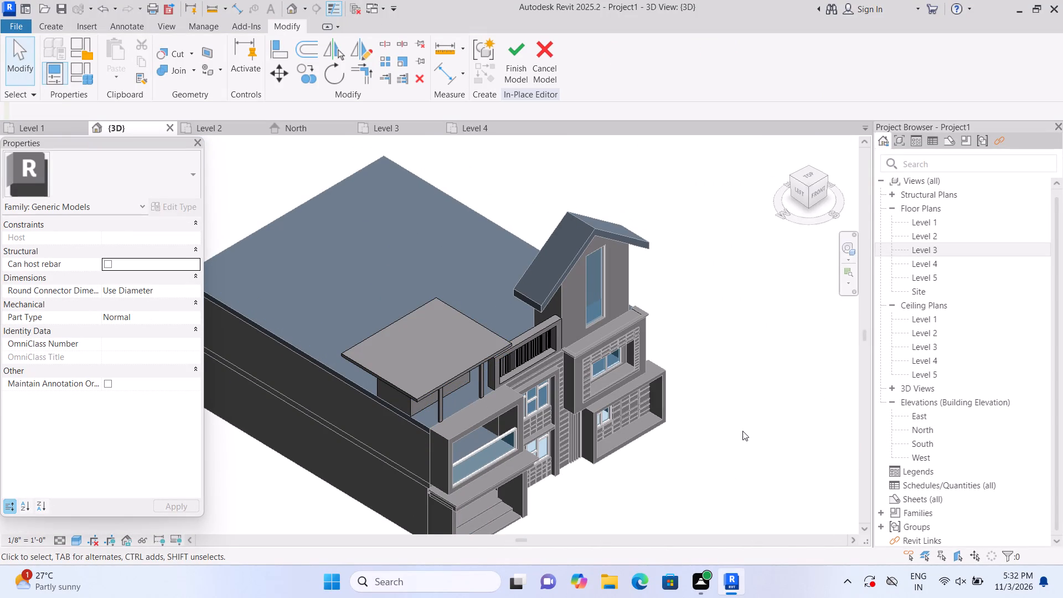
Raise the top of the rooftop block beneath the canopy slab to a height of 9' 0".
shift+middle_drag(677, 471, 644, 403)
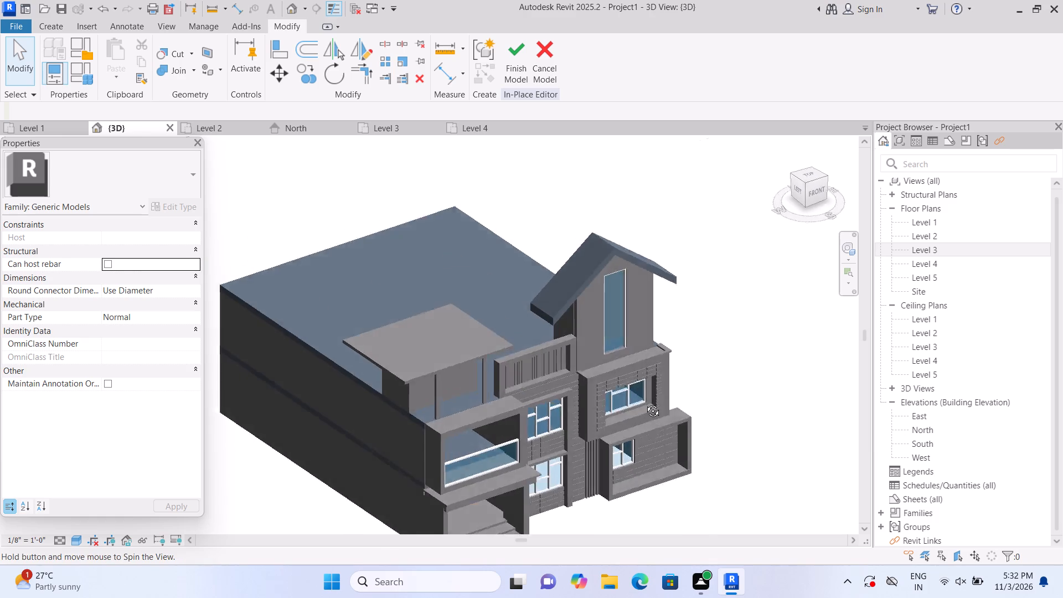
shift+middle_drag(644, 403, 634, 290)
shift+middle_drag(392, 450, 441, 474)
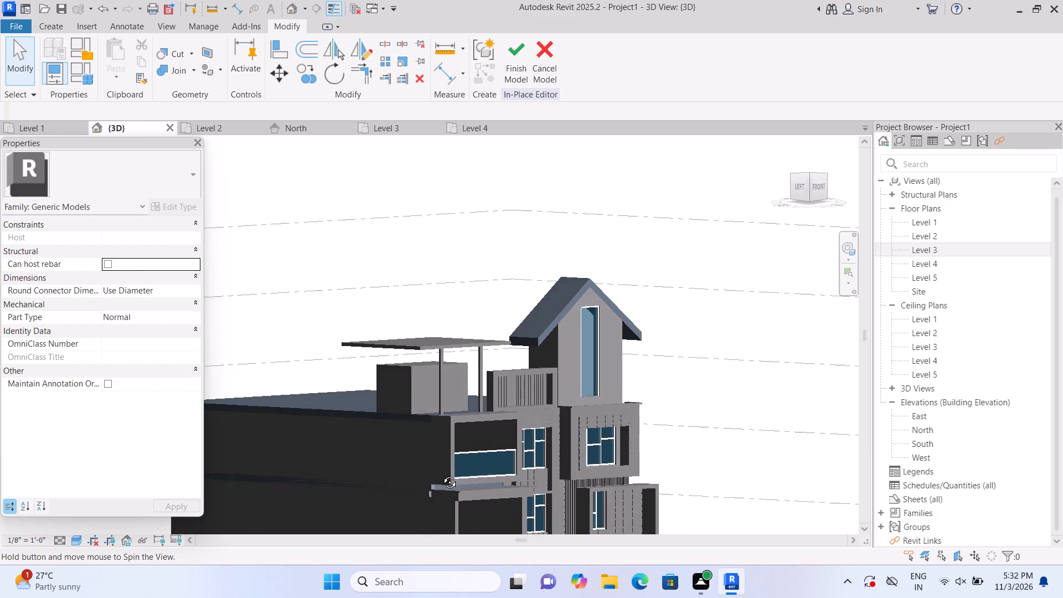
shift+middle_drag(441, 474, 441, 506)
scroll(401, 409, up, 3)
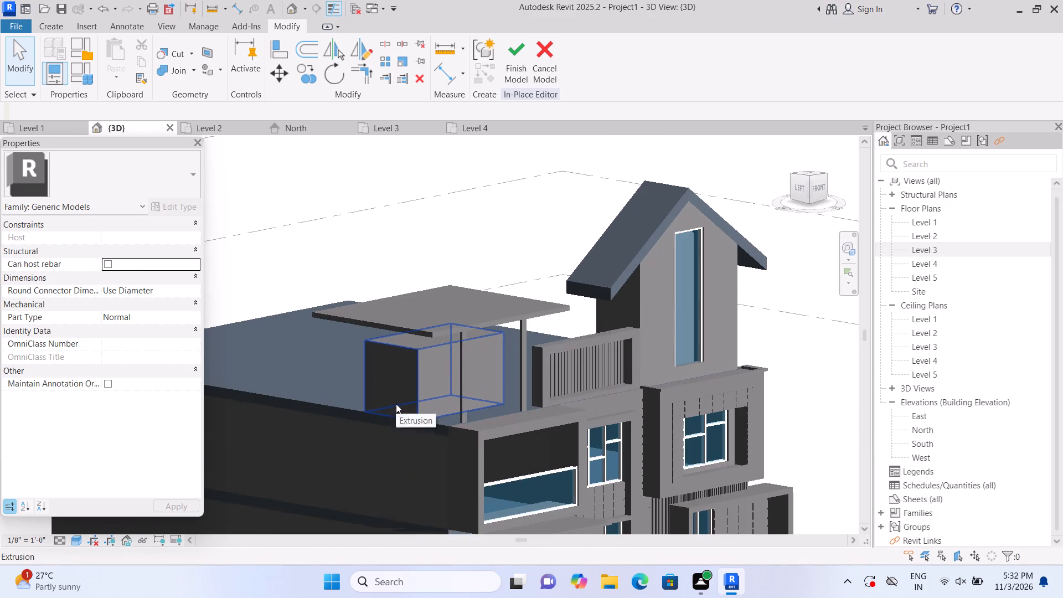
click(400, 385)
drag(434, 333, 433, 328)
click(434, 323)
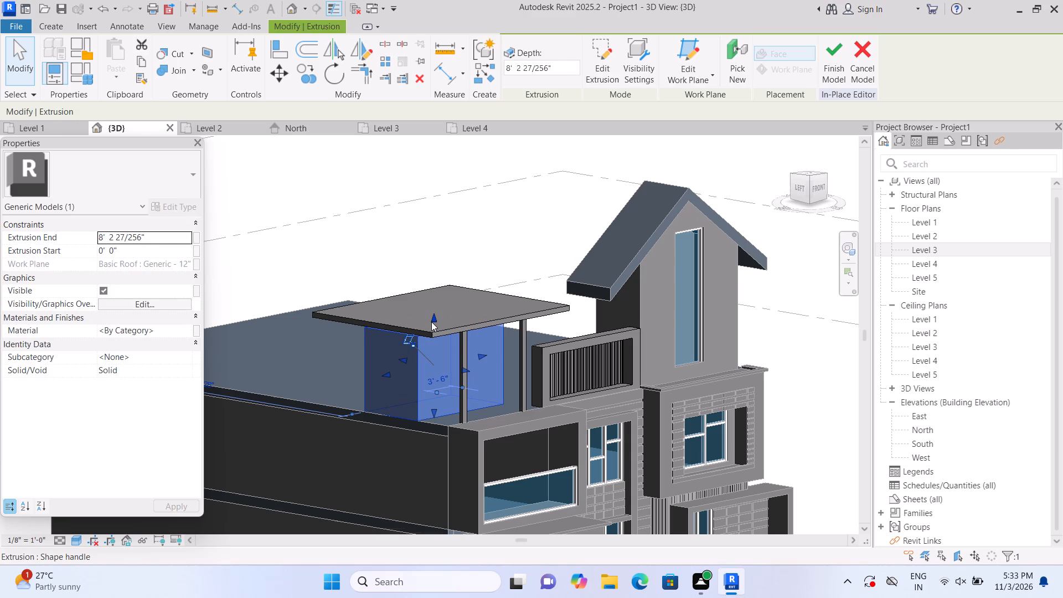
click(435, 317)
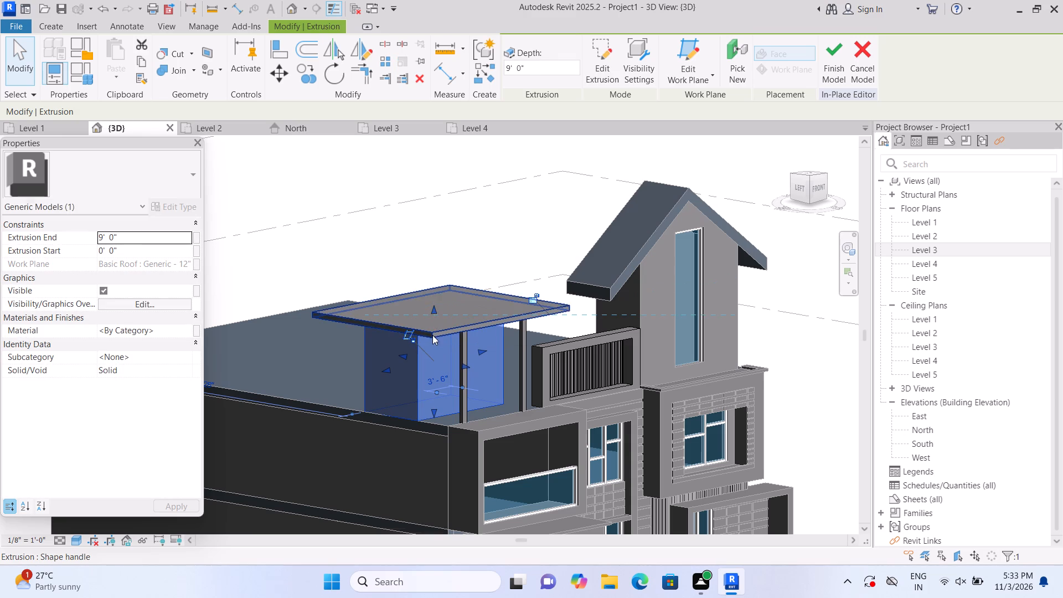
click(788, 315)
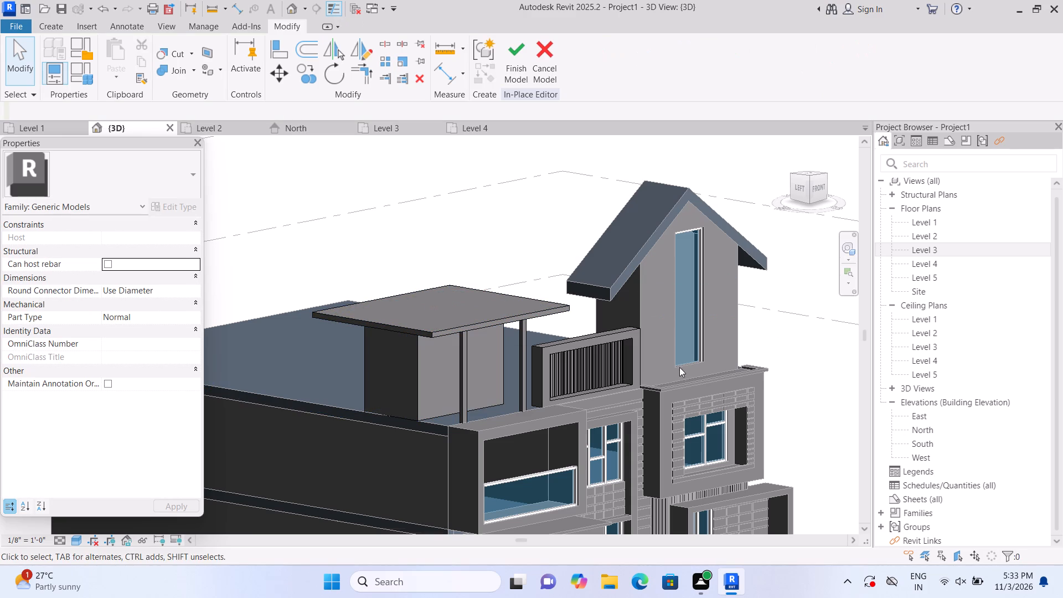
Raise the top of the rooftop block to a height of 10' 3" to meet the underside of the canopy slab.
shift+middle_drag(836, 338, 817, 173)
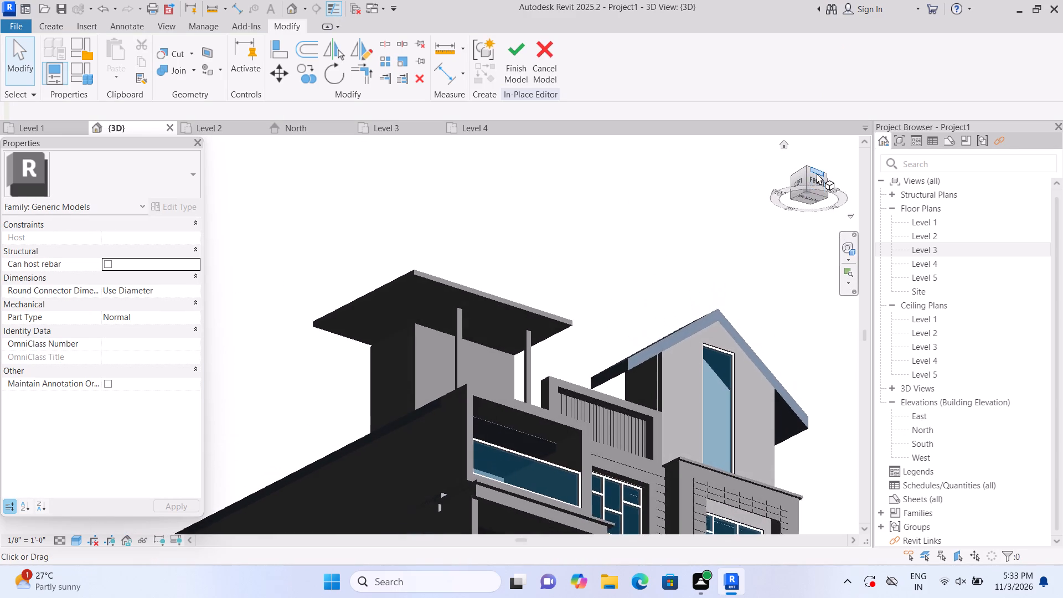
shift+middle_drag(817, 173, 793, 264)
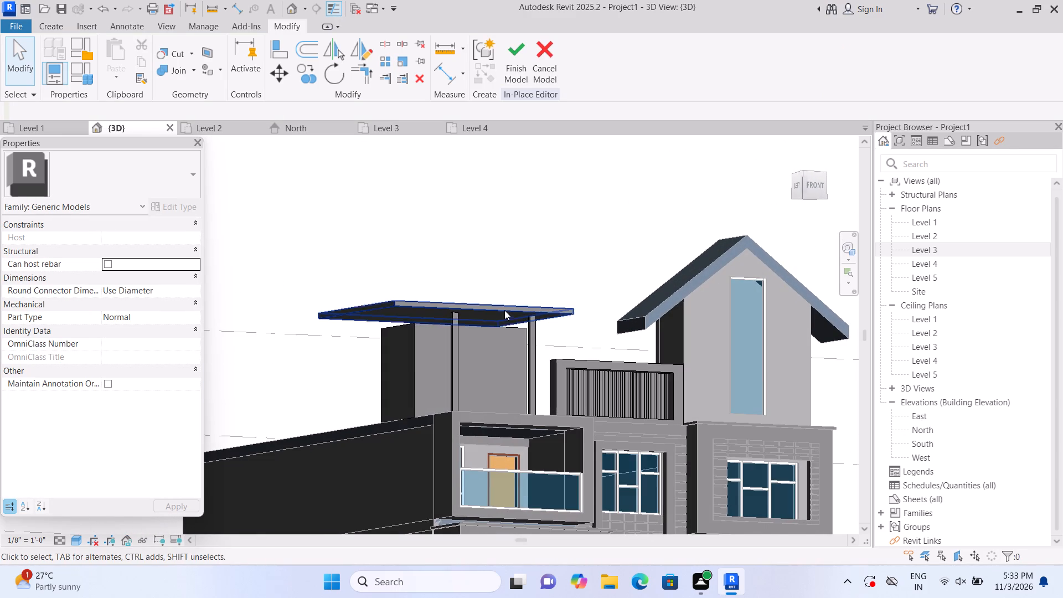
scroll(494, 311, up, 1)
scroll(456, 353, up, 1)
click(471, 344)
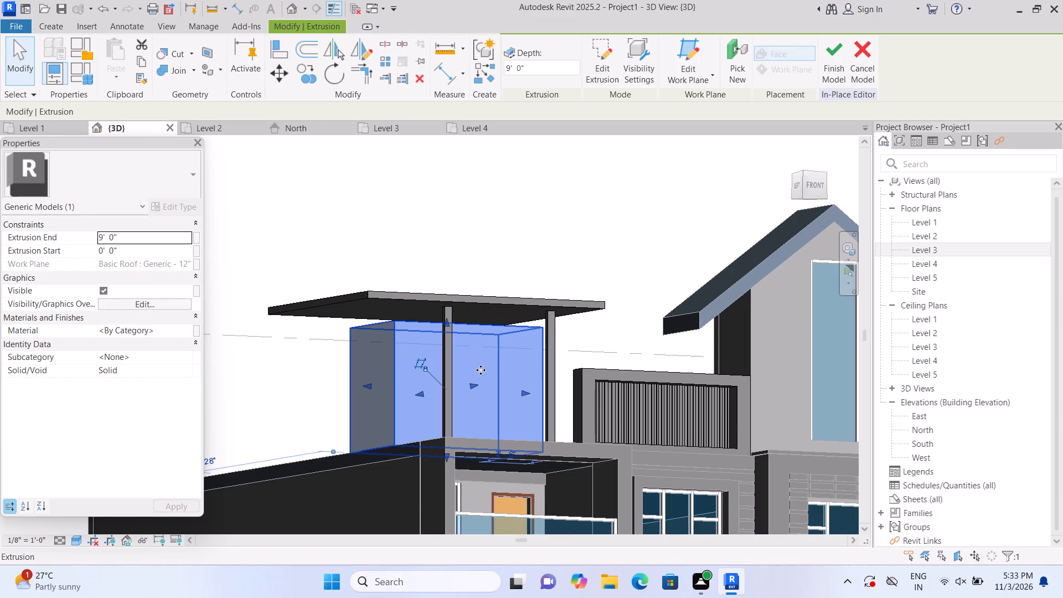
click(446, 322)
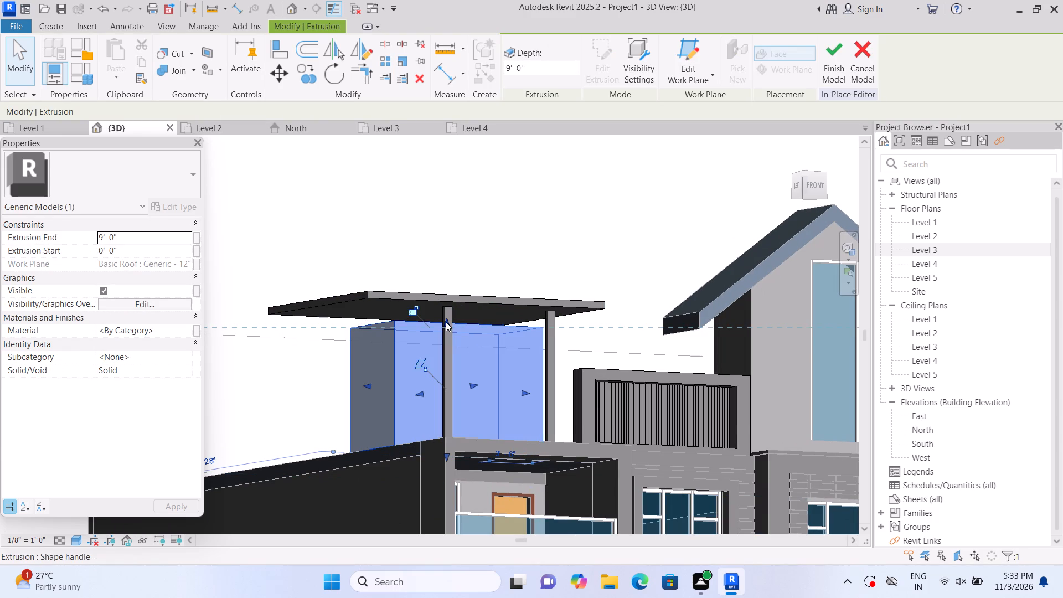
drag(445, 321, 447, 310)
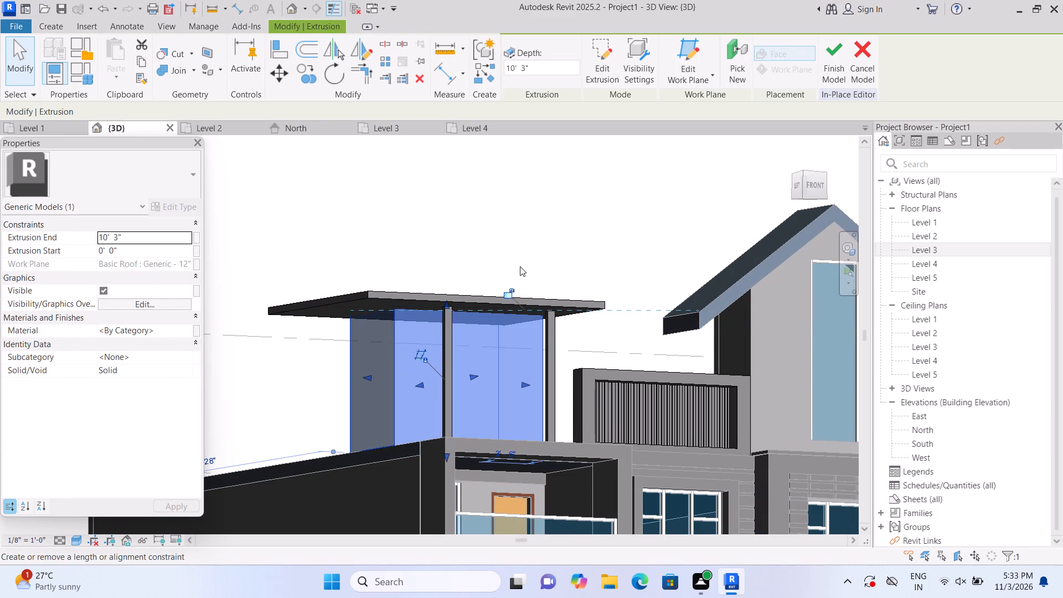
click(520, 266)
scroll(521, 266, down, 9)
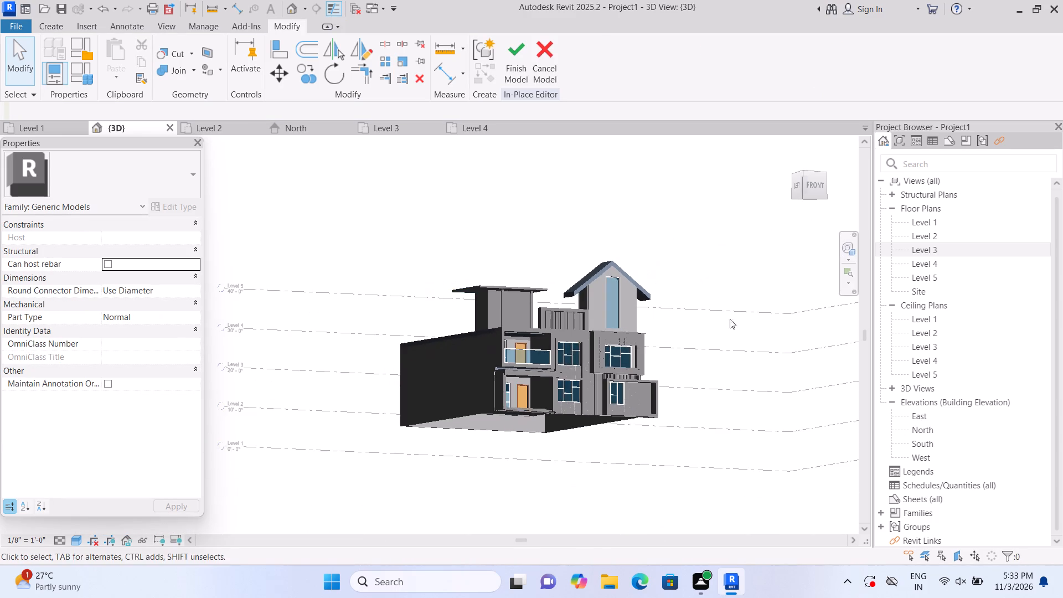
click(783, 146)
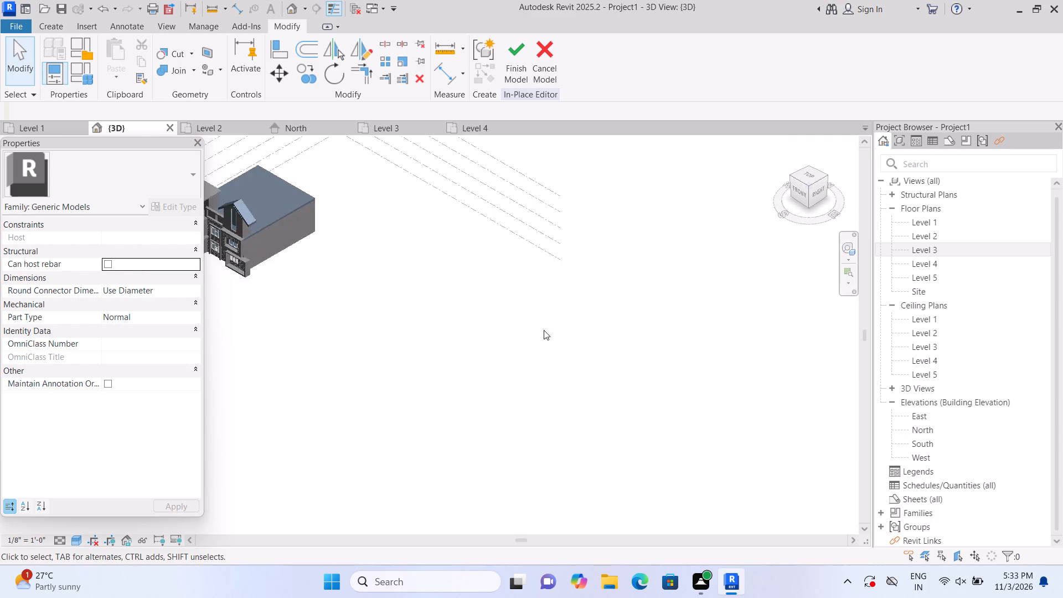
Lower the top of the rooftop block beneath the canopy slab to a height of about 8' 0".
middle_drag(488, 343, 675, 340)
middle_click(677, 338)
scroll(431, 396, up, 4)
middle_drag(385, 315, 343, 374)
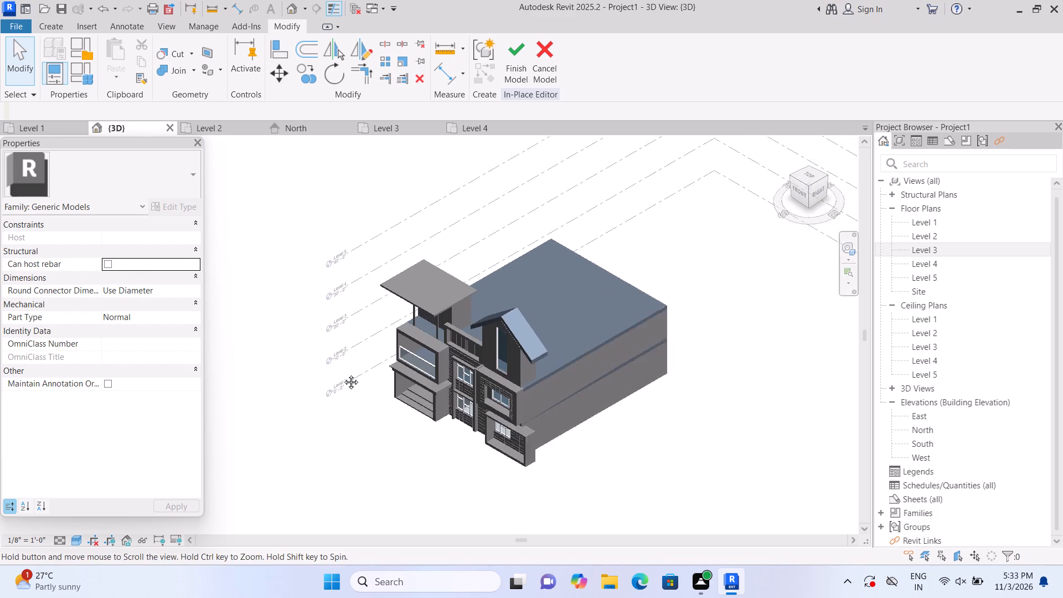
middle_drag(343, 374, 342, 378)
scroll(370, 357, up, 5)
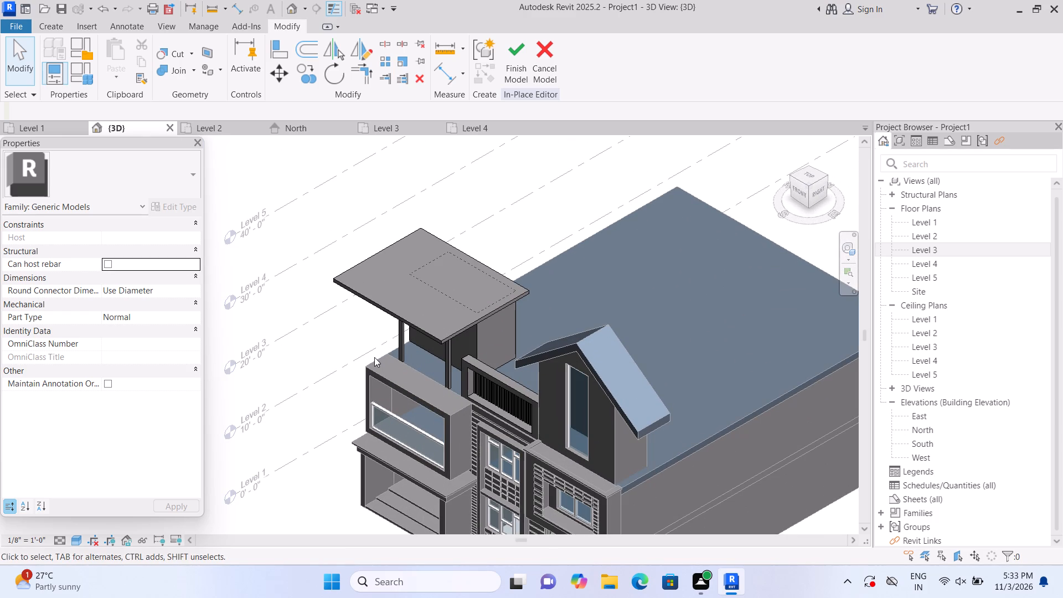
scroll(350, 327, up, 1)
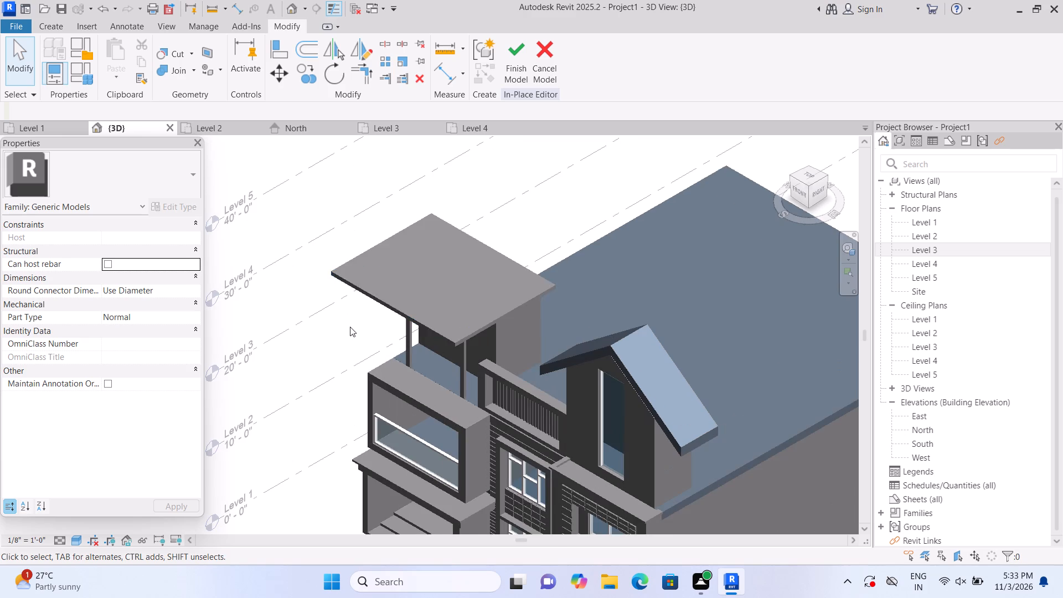
click(470, 275)
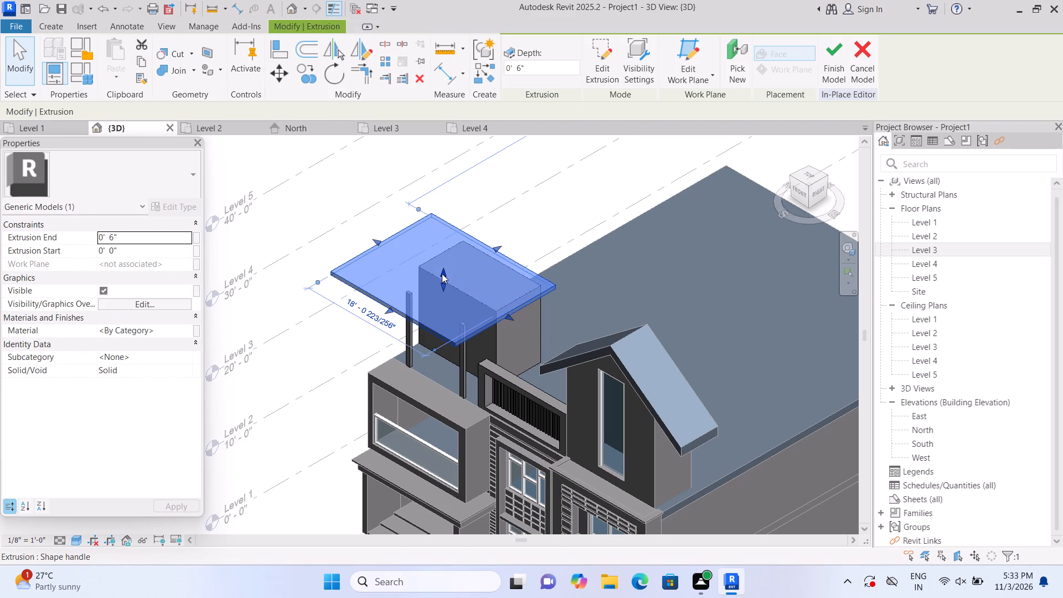
click(303, 377)
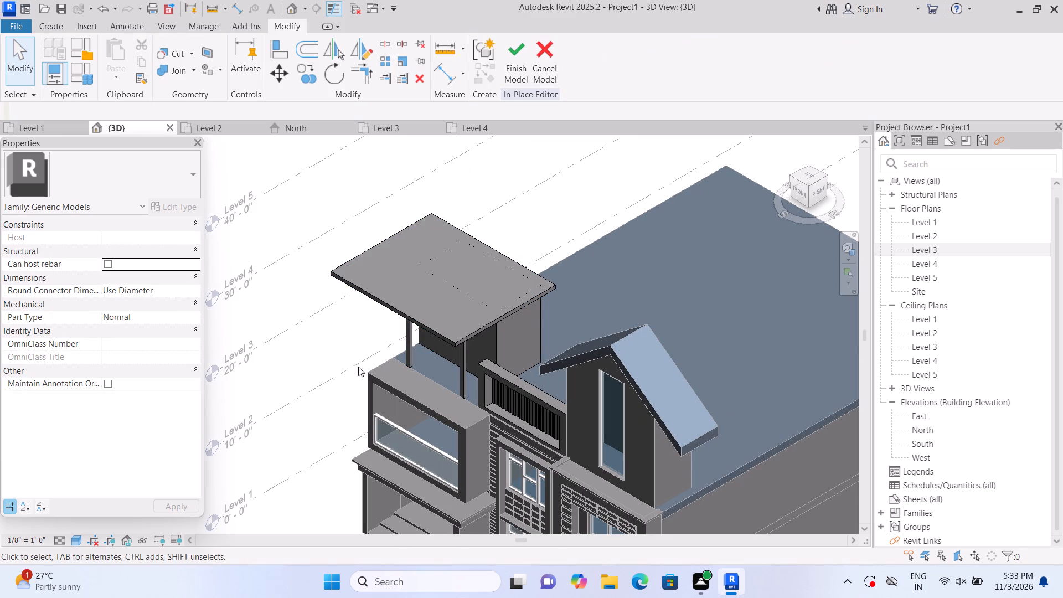
click(511, 348)
drag(479, 268, 479, 282)
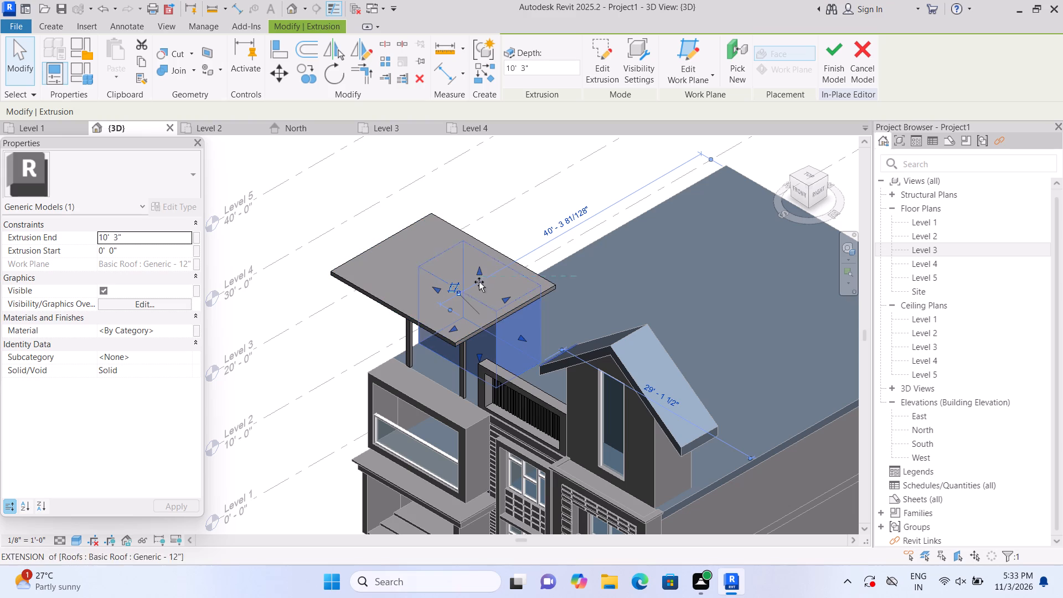
drag(479, 282, 478, 288)
drag(477, 278, 477, 293)
click(477, 293)
click(353, 330)
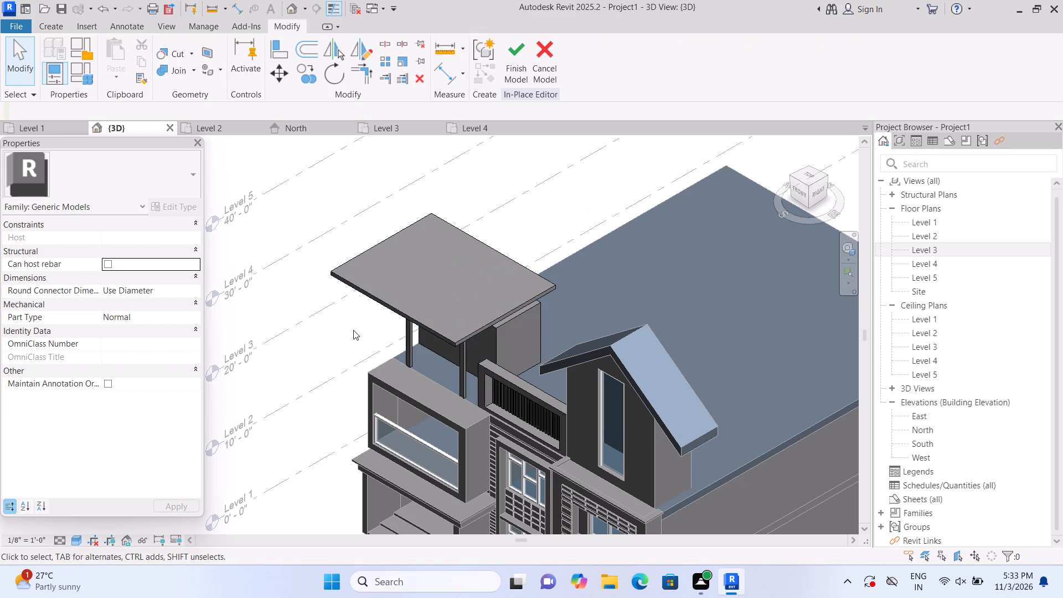
Lower the tops of the two slender posts beneath the canopy slab.
click(417, 333)
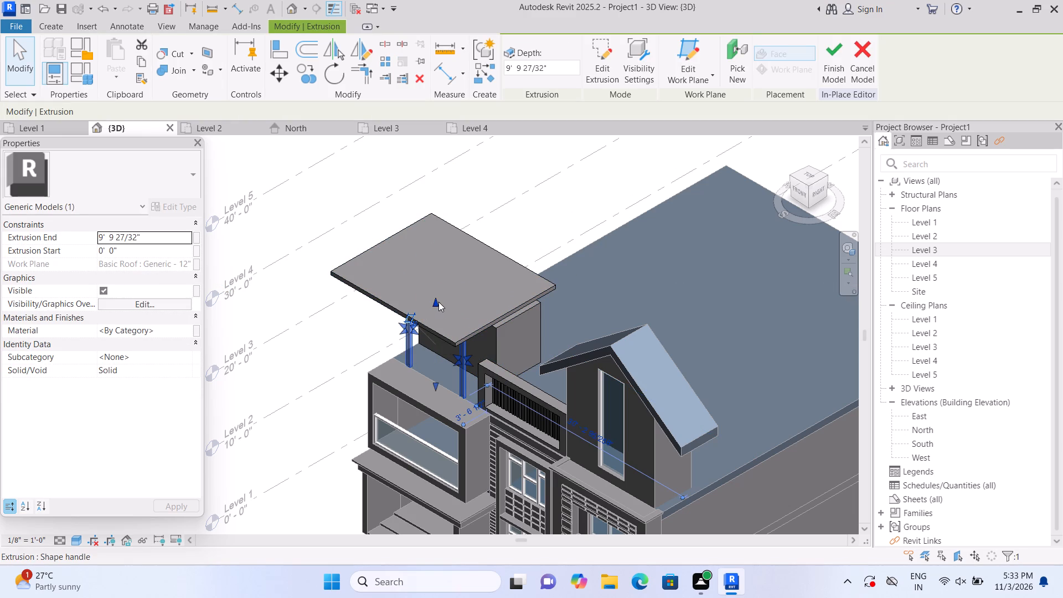
drag(434, 301, 435, 317)
click(435, 317)
click(356, 327)
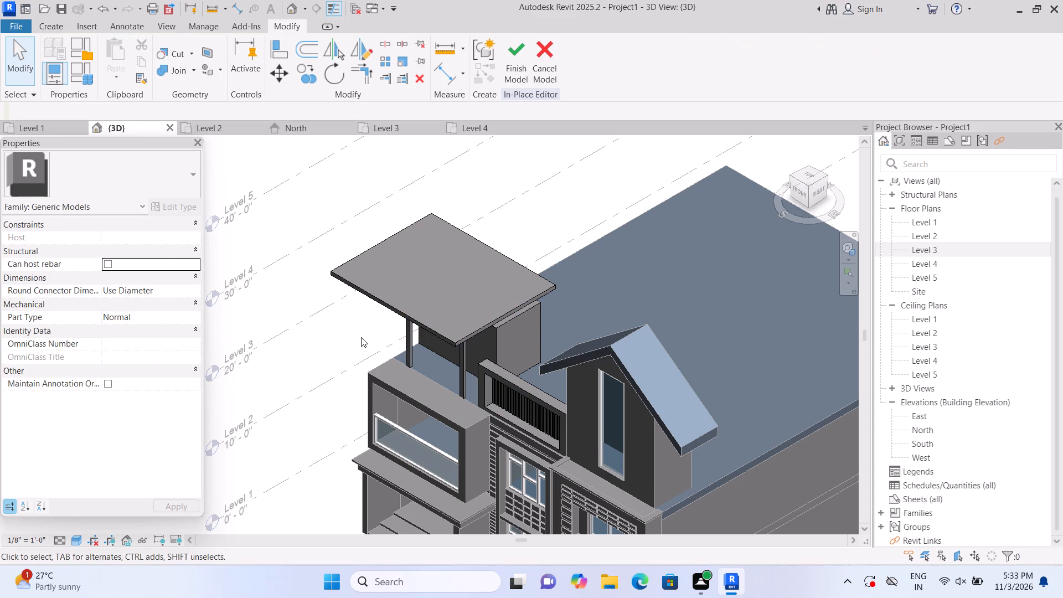
Stretch the underside of the canopy slab down toward the lowered posts, to an extrusion start of about -9 27/32".
shift+middle_drag(367, 334, 385, 184)
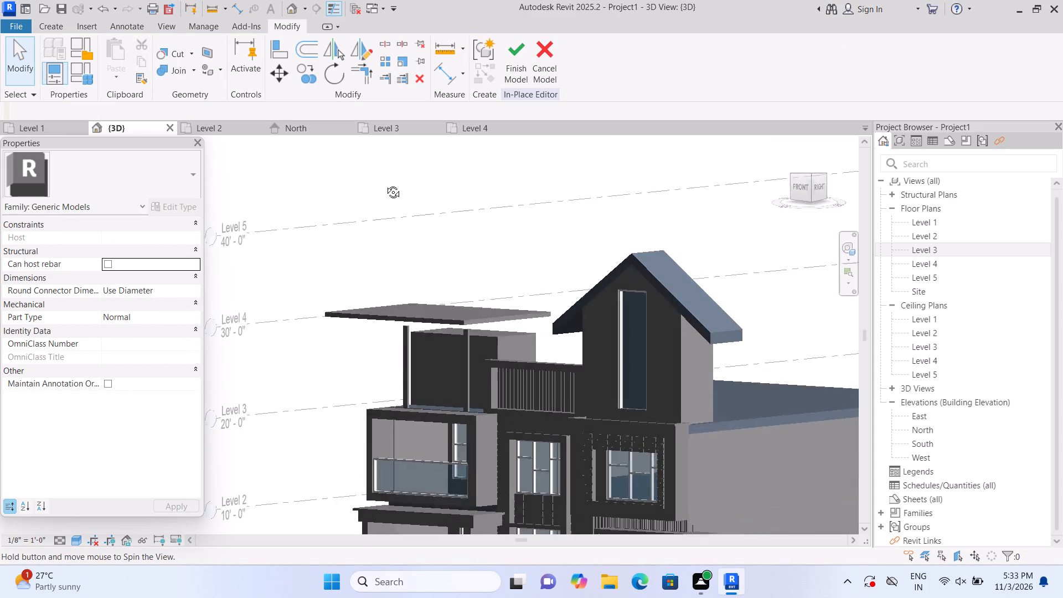
shift+middle_drag(385, 184, 369, 245)
scroll(427, 286, up, 1)
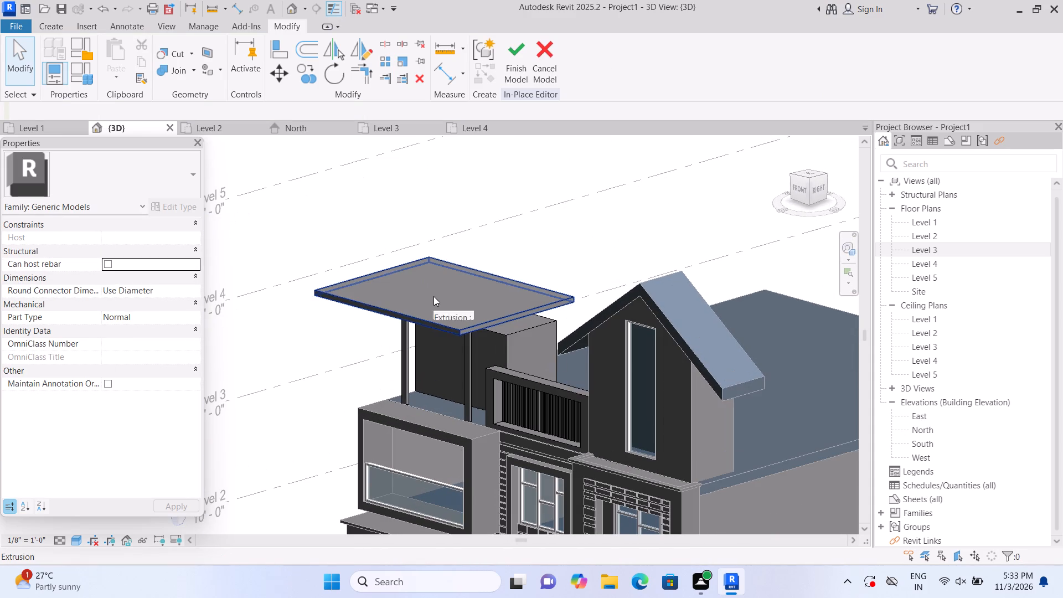
click(434, 296)
drag(443, 301, 445, 307)
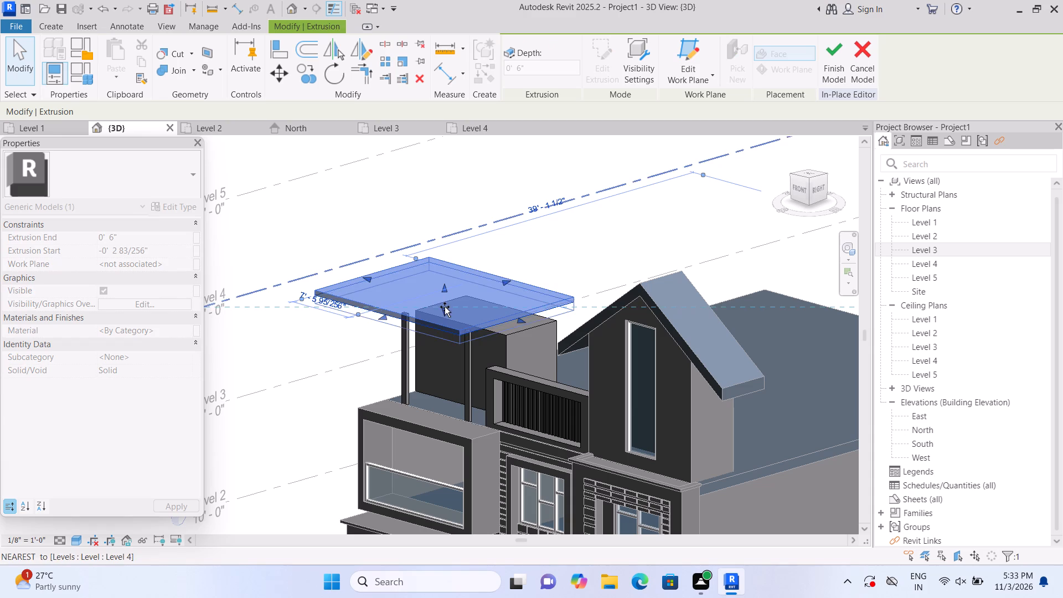
drag(445, 307, 445, 308)
click(445, 308)
click(347, 363)
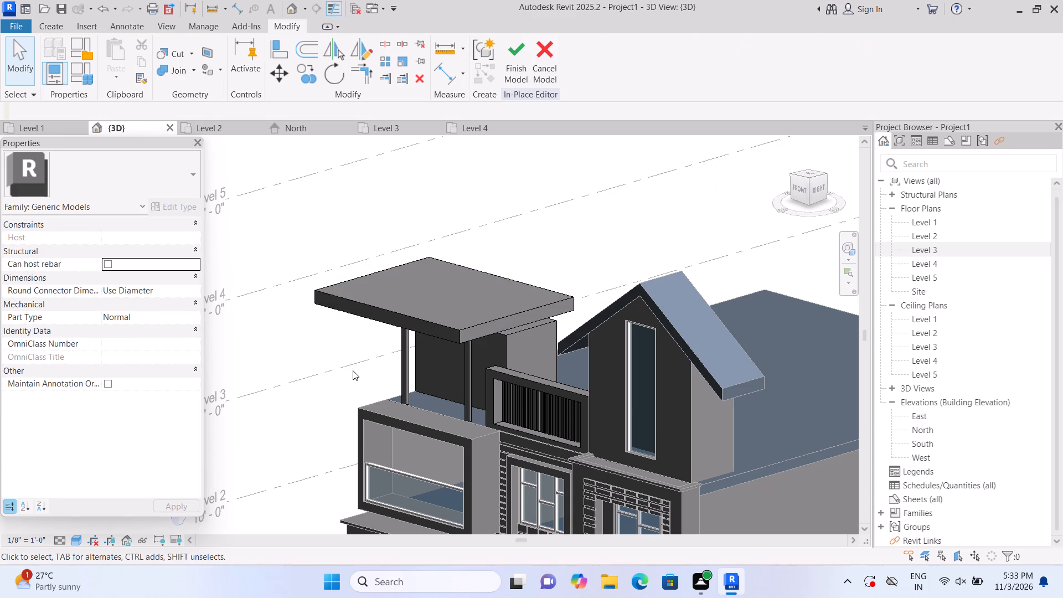
Lower the top face of the canopy slab until the slab is about 6 1/2" thick.
middle_click(353, 370)
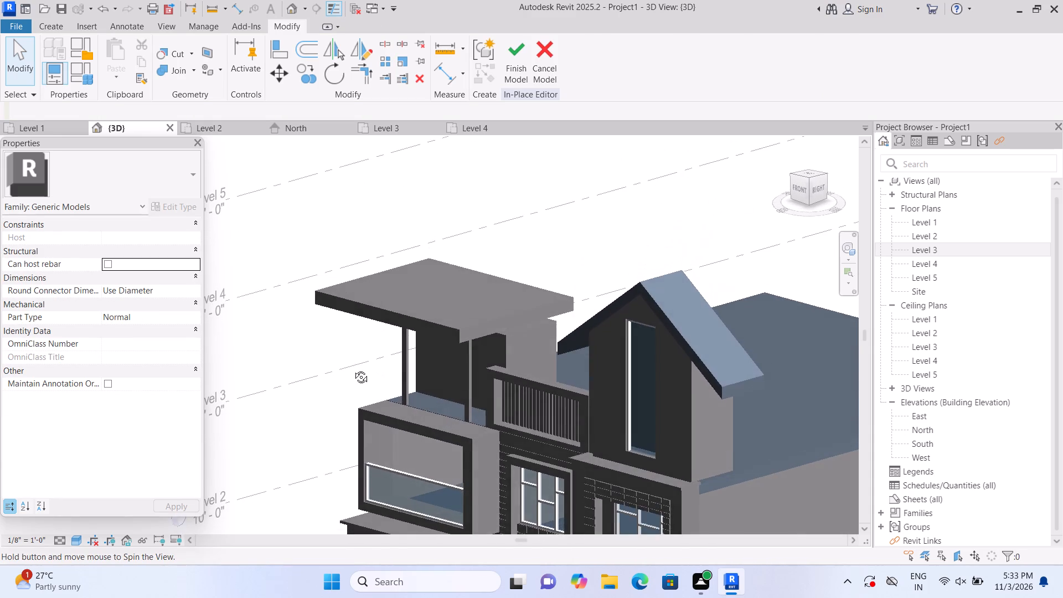
scroll(375, 352, up, 2)
click(461, 293)
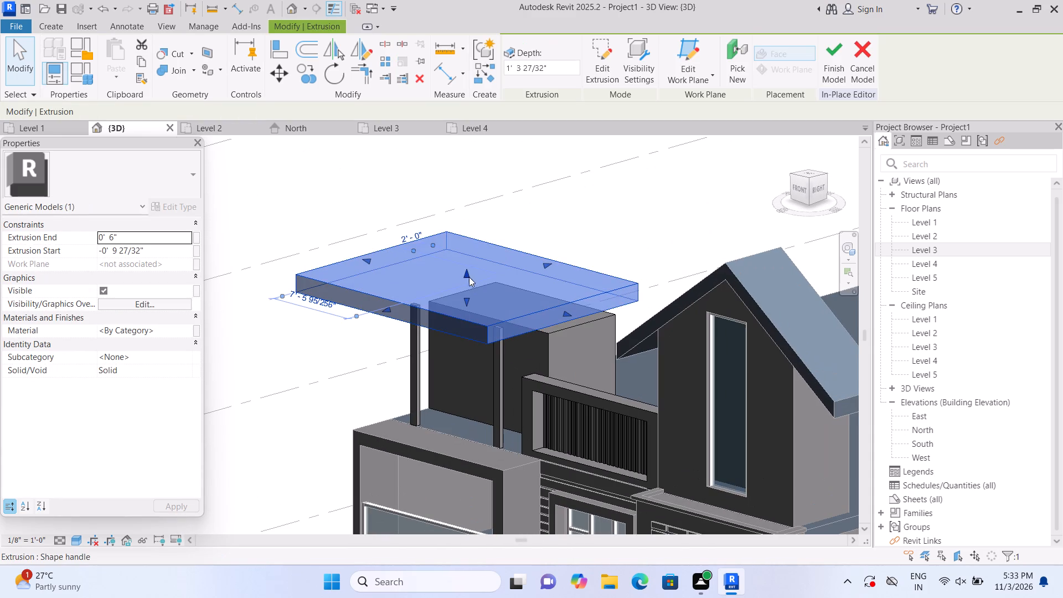
drag(466, 274, 471, 292)
click(1027, 547)
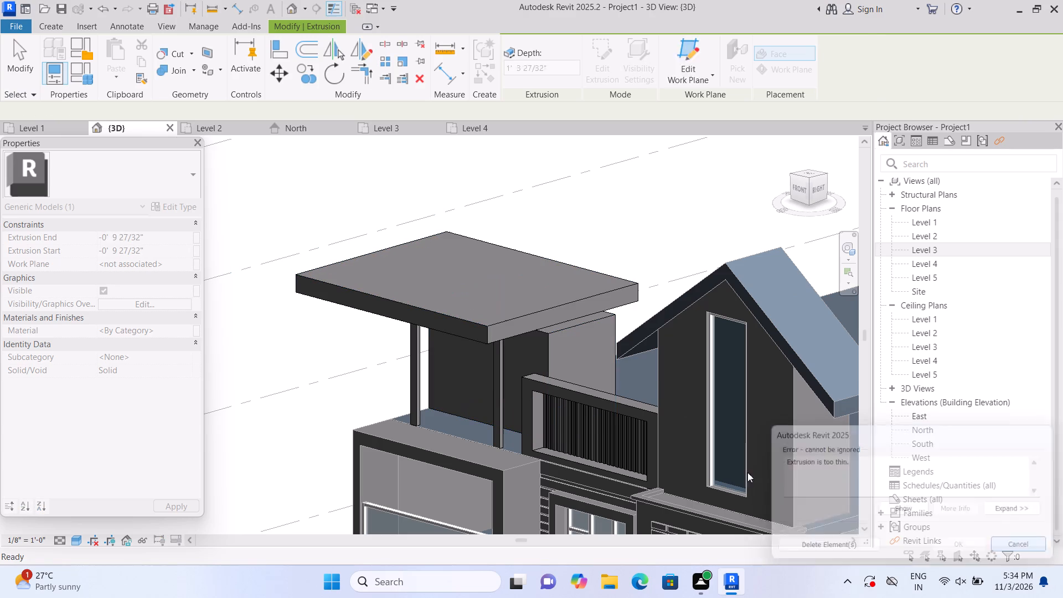
click(504, 309)
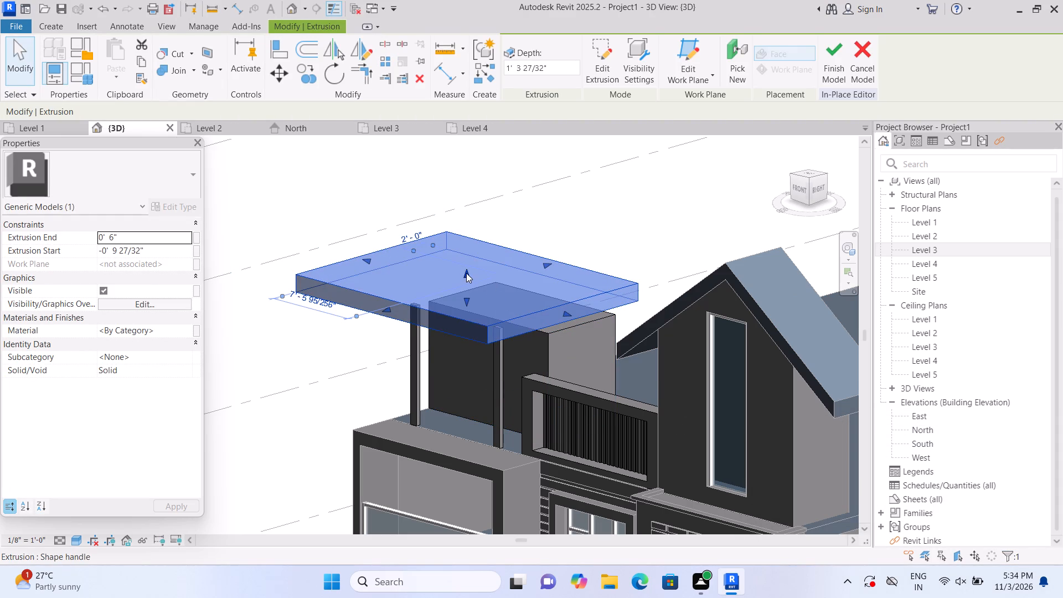
drag(467, 273, 468, 275)
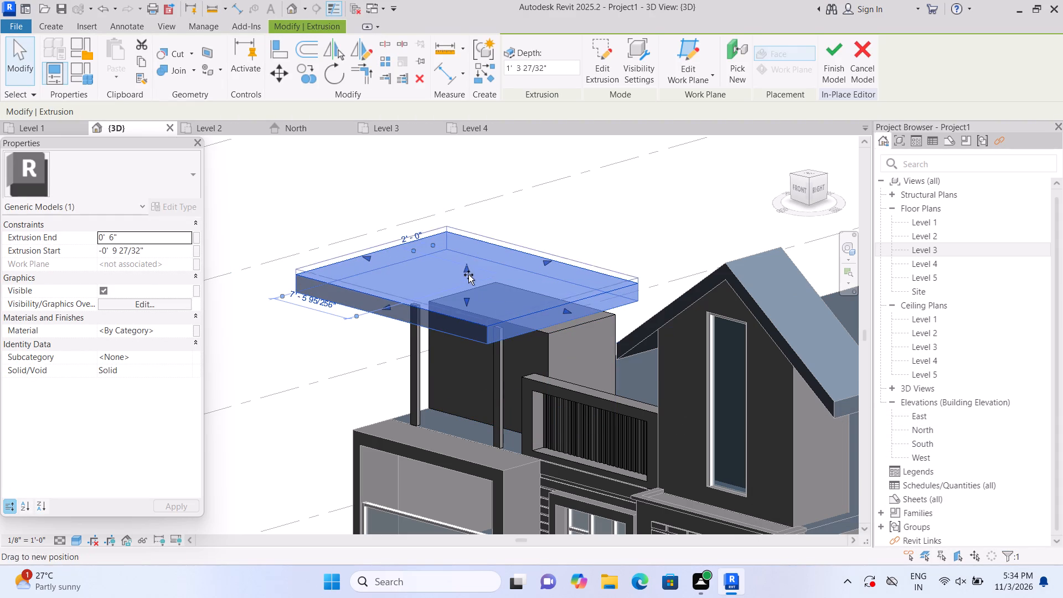
drag(468, 275, 470, 286)
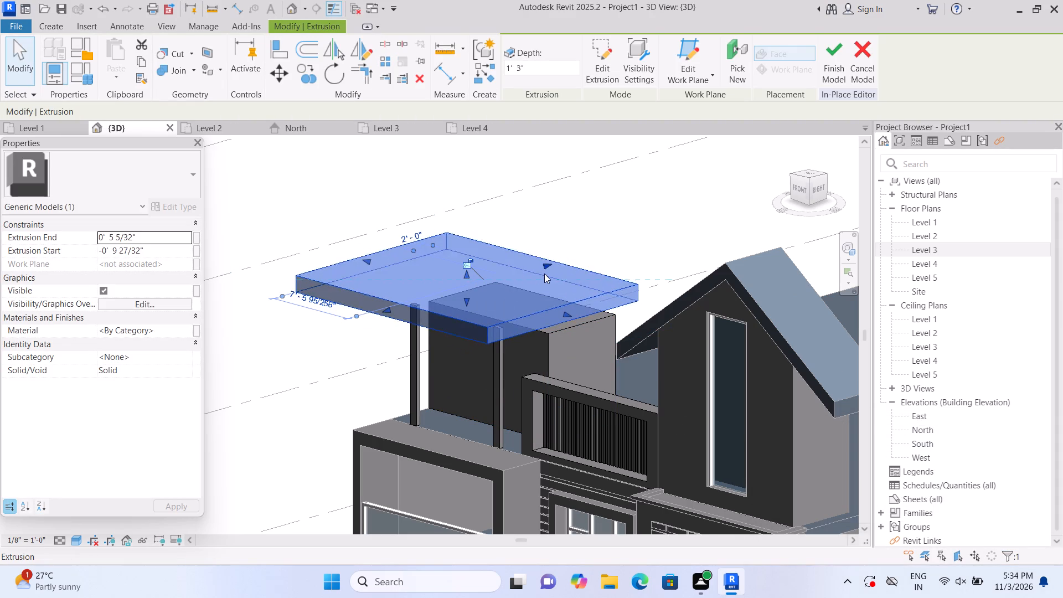
scroll(544, 274, up, 2)
drag(444, 276, 446, 287)
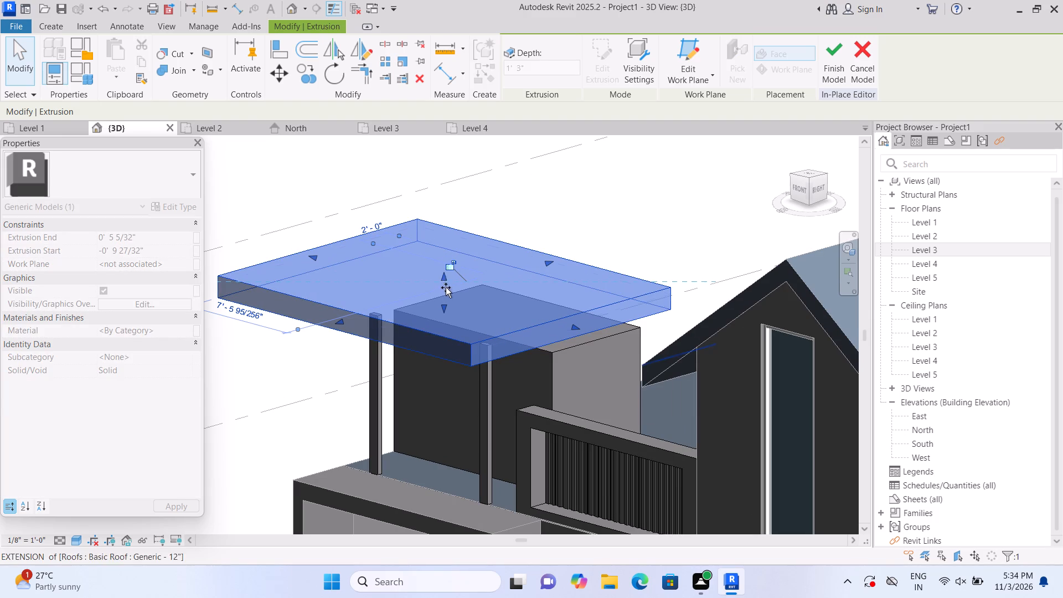
drag(446, 287, 446, 294)
click(576, 216)
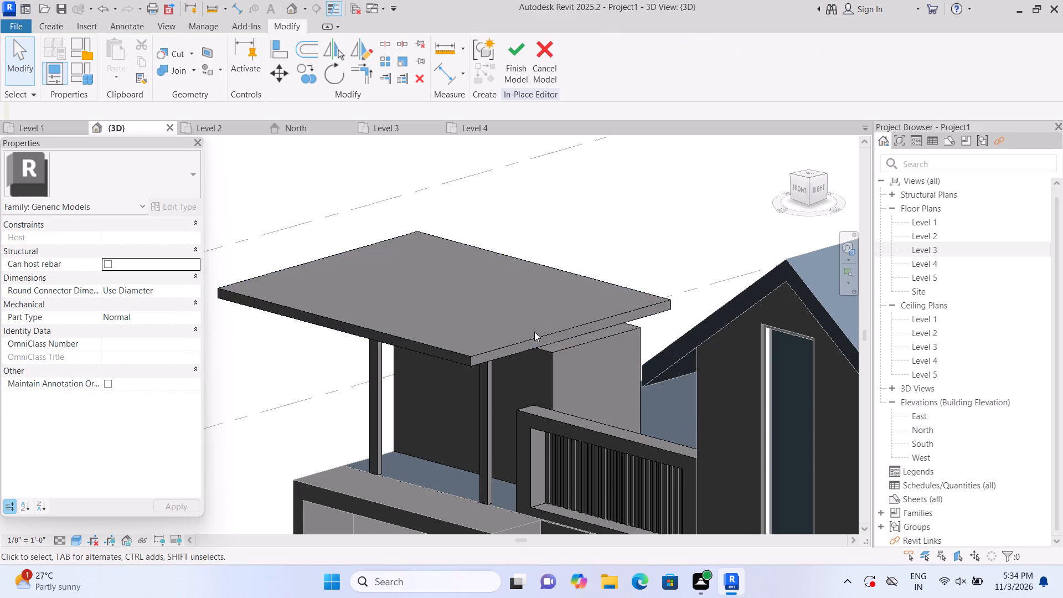
Extend the canopy slab's edge facing the gable outward and pull its opposite side edge inward.
click(535, 332)
drag(575, 332, 605, 348)
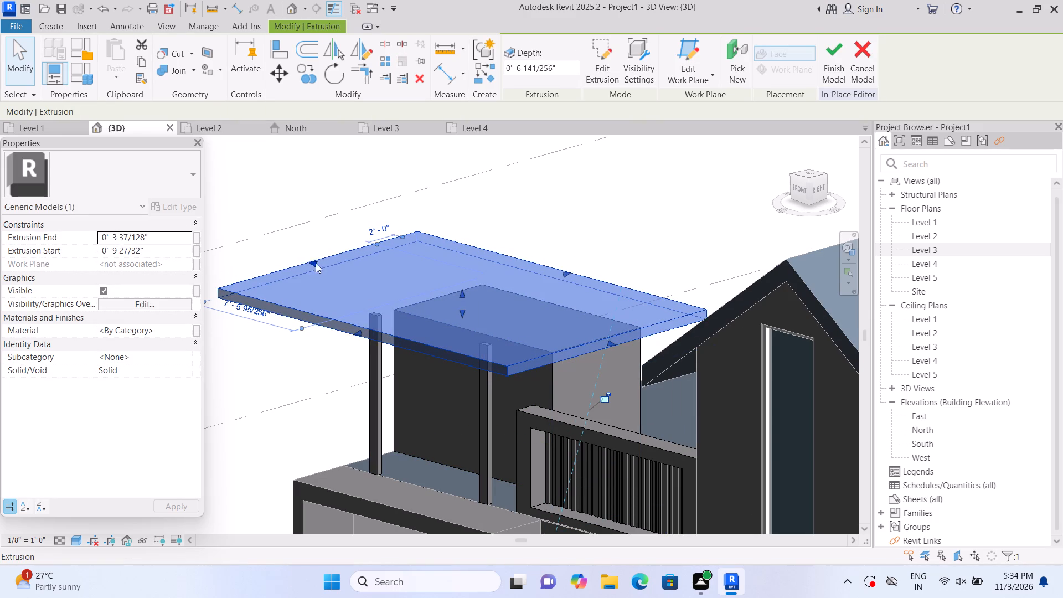
drag(313, 261, 344, 281)
click(298, 405)
Extend the rear edge of the canopy slab about 2' 7" further back over the roof.
scroll(311, 403, down, 2)
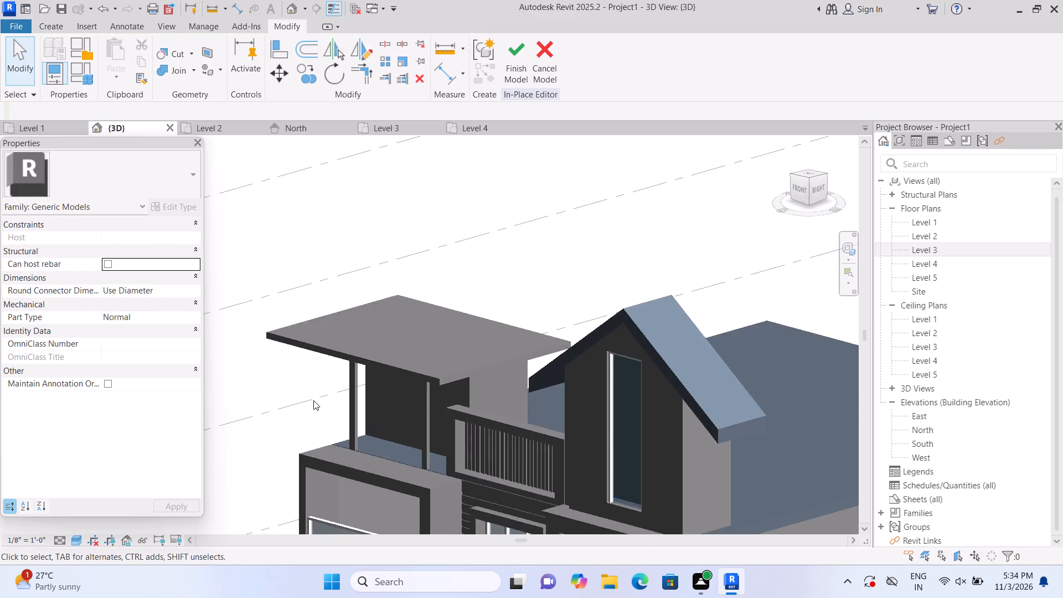
scroll(313, 400, down, 3)
middle_drag(266, 410, 316, 342)
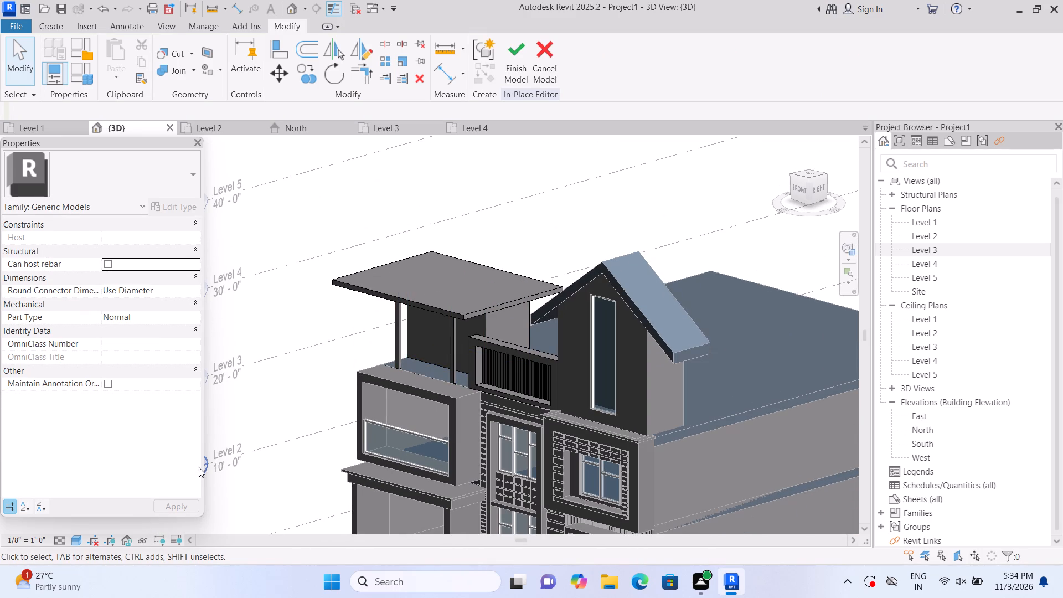
scroll(370, 302, up, 1)
click(389, 295)
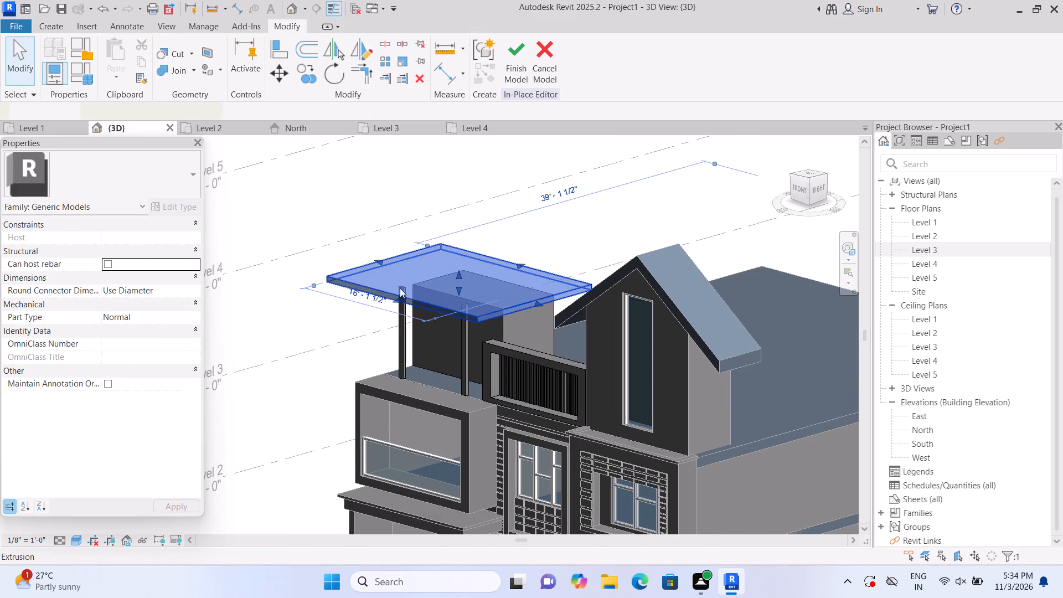
drag(519, 266, 536, 257)
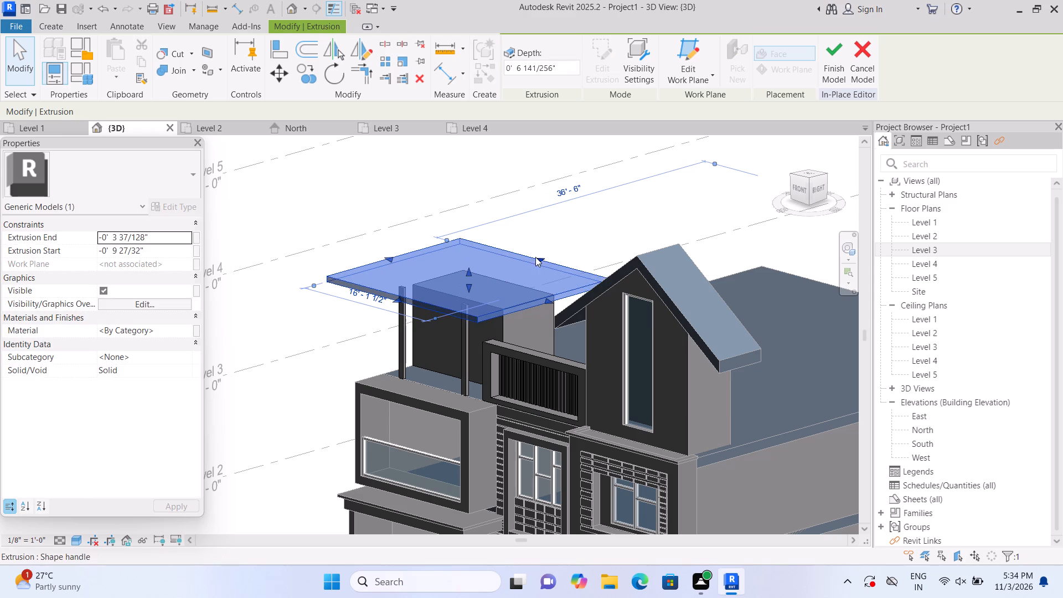
click(311, 364)
Examine the canopy slab, posts and rooftop block from the building's front and left sides, including from a low viewpoint.
scroll(318, 374, down, 1)
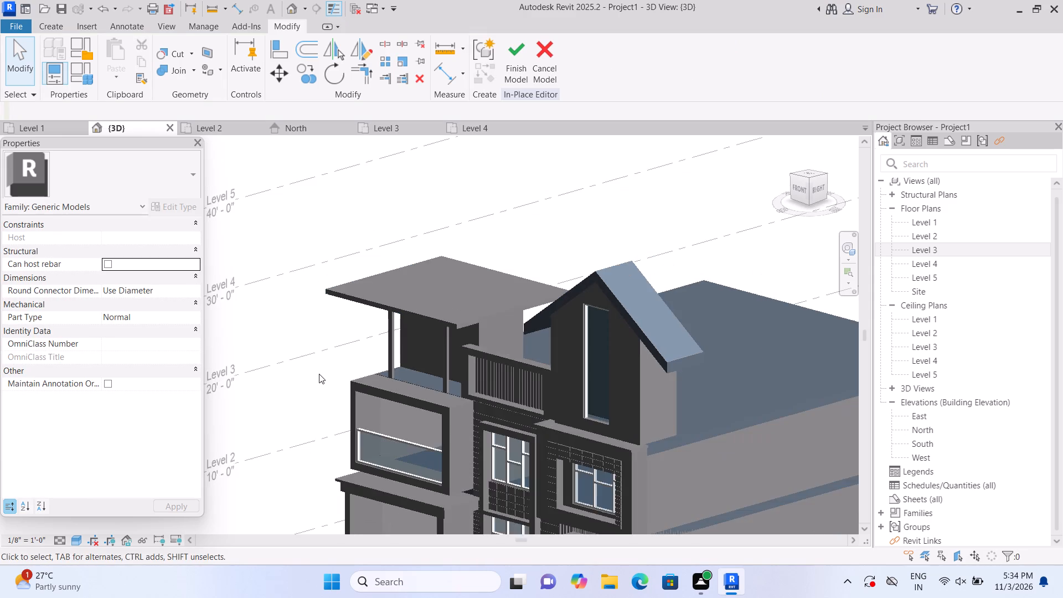
scroll(327, 368, up, 1)
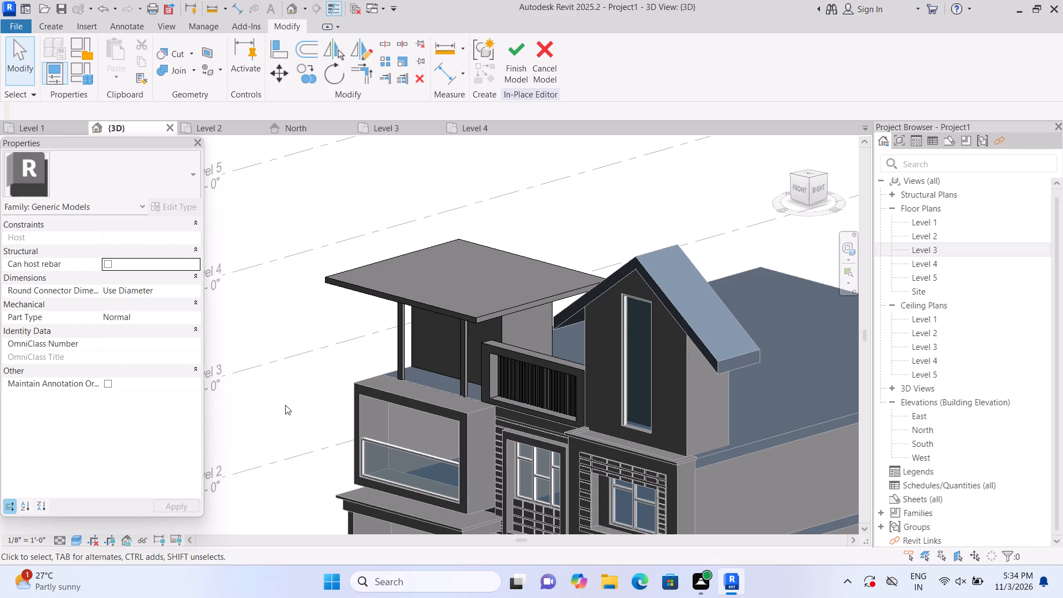
shift+middle_drag(275, 411, 472, 450)
middle_drag(525, 444, 353, 218)
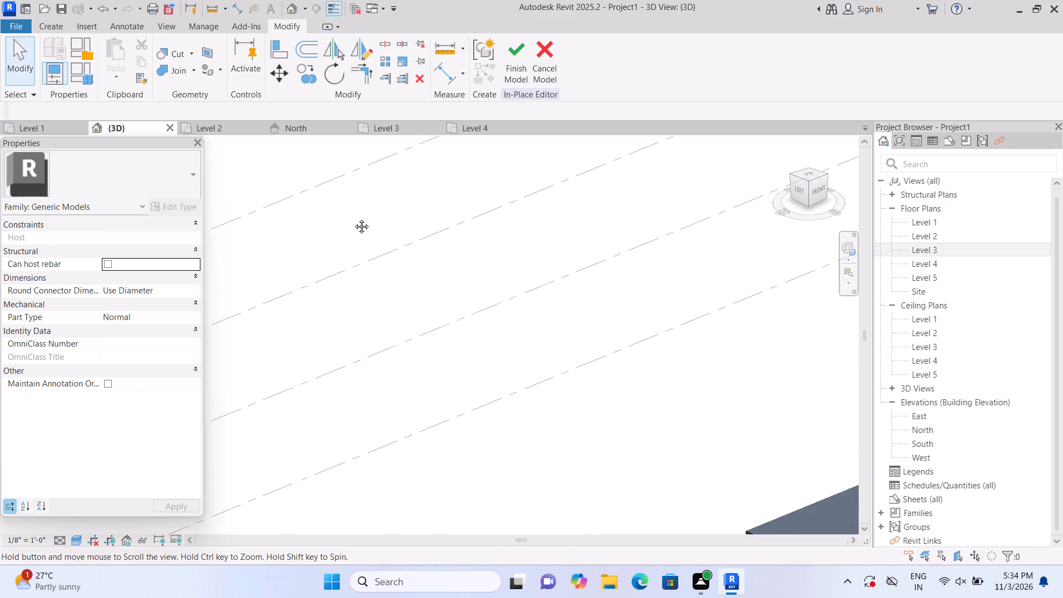
middle_drag(353, 218, 338, 199)
scroll(394, 259, down, 4)
shift+middle_drag(561, 369, 486, 359)
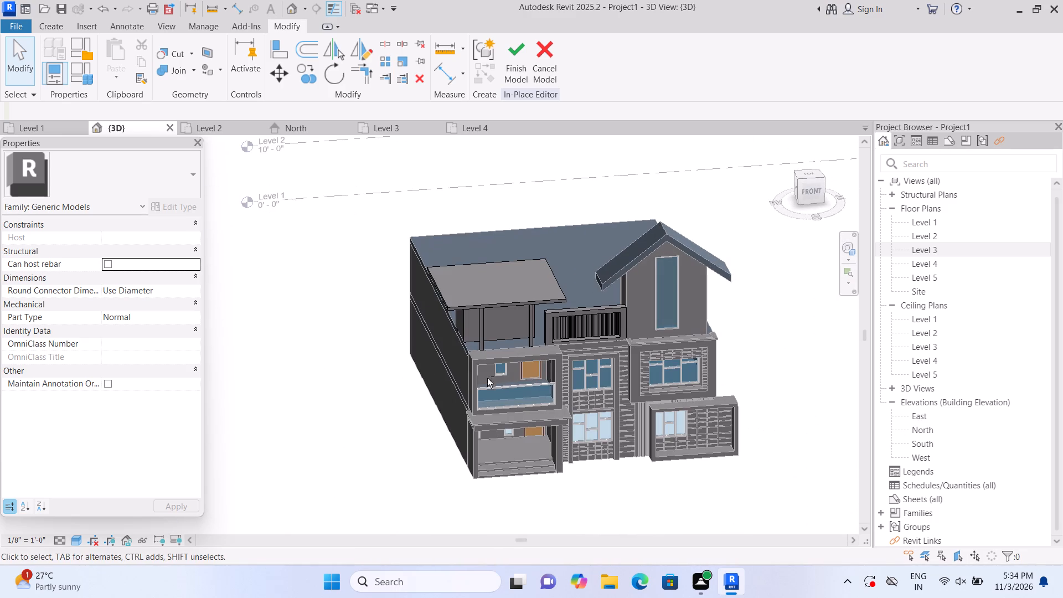
shift+middle_click(504, 373)
shift+middle_drag(425, 379, 481, 385)
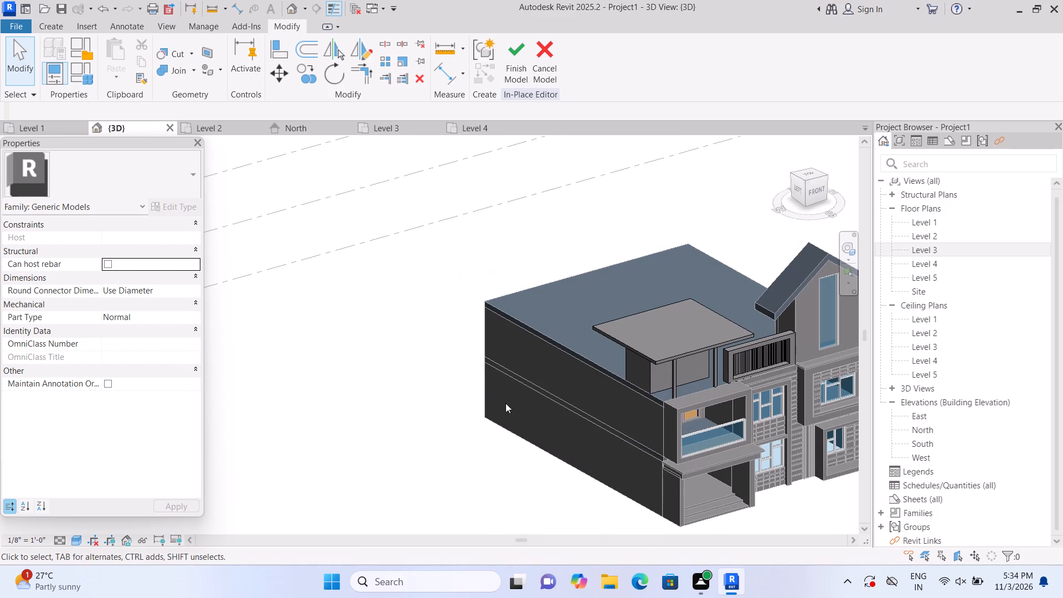
shift+middle_drag(522, 477, 506, 357)
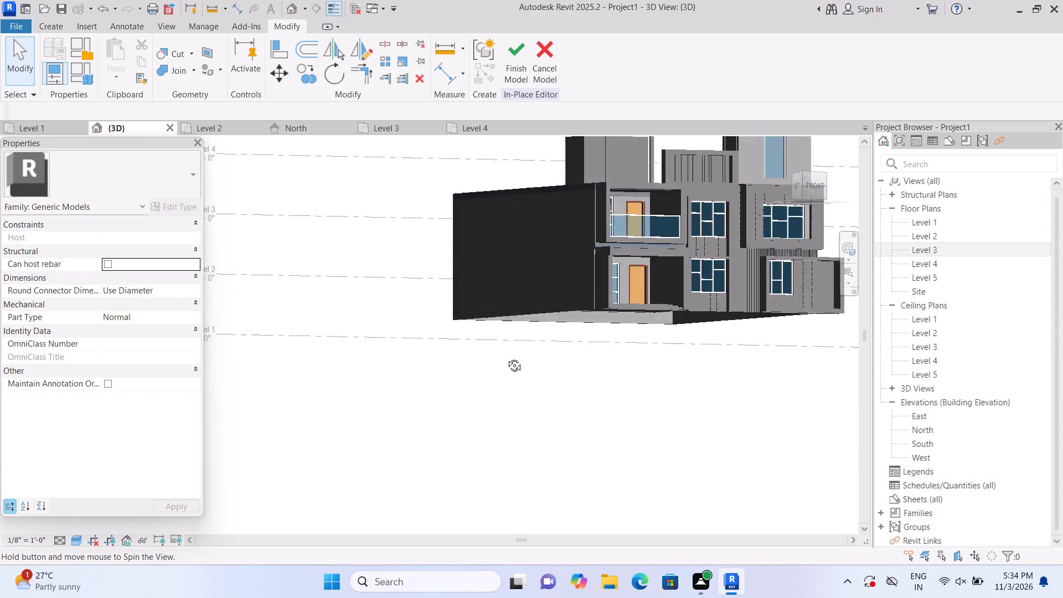
shift+middle_drag(506, 357, 508, 361)
middle_drag(511, 303, 523, 446)
shift+scroll(548, 364, up, 1)
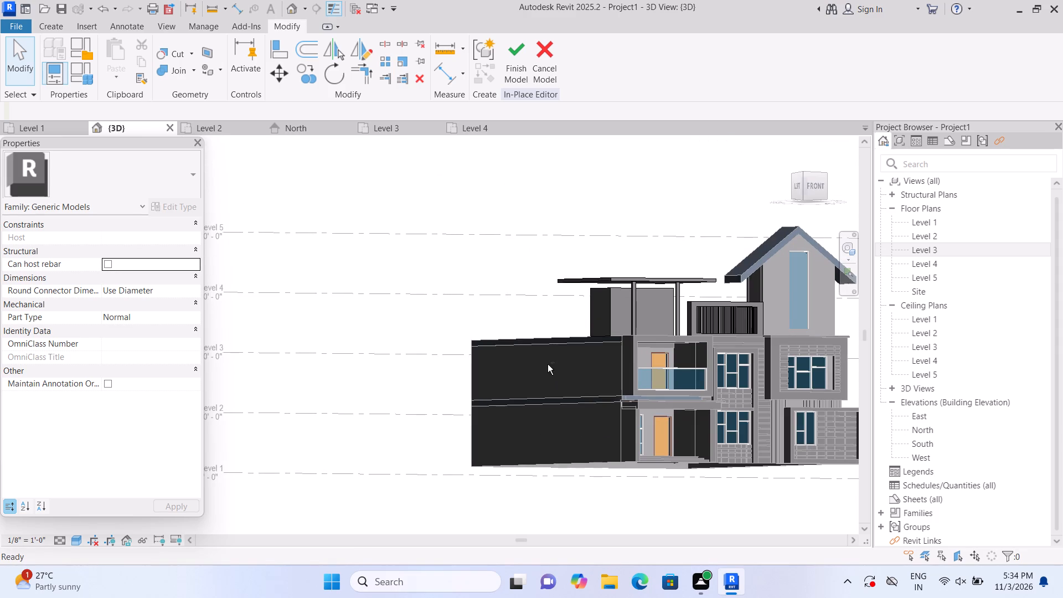
shift+middle_drag(548, 364, 561, 452)
middle_drag(555, 437, 434, 359)
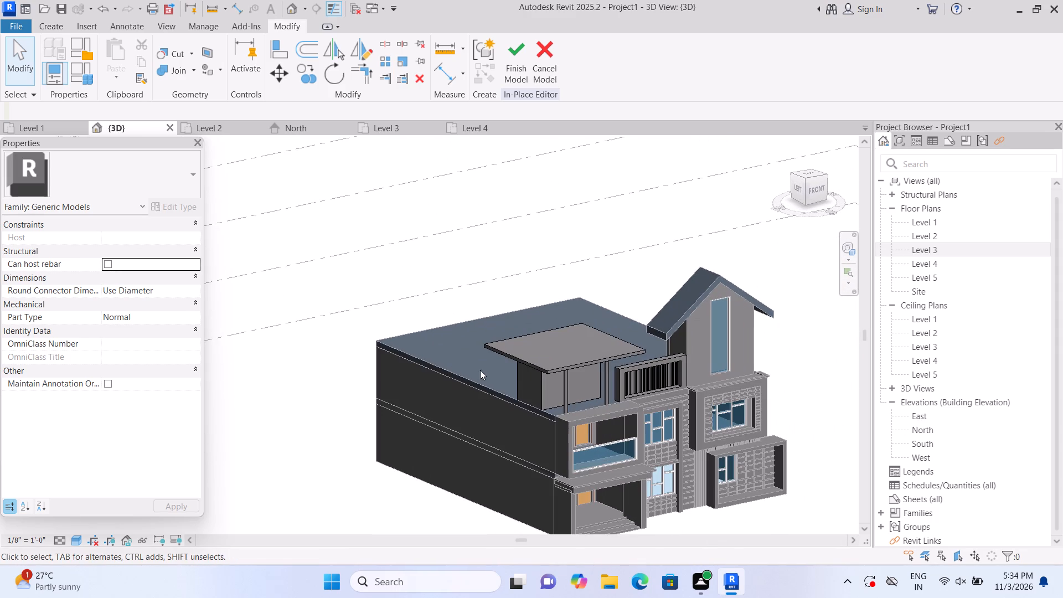
Raise the top face of the rooftop block under the canopy slab to an extrusion end of 9' 0".
scroll(513, 380, up, 2)
click(539, 380)
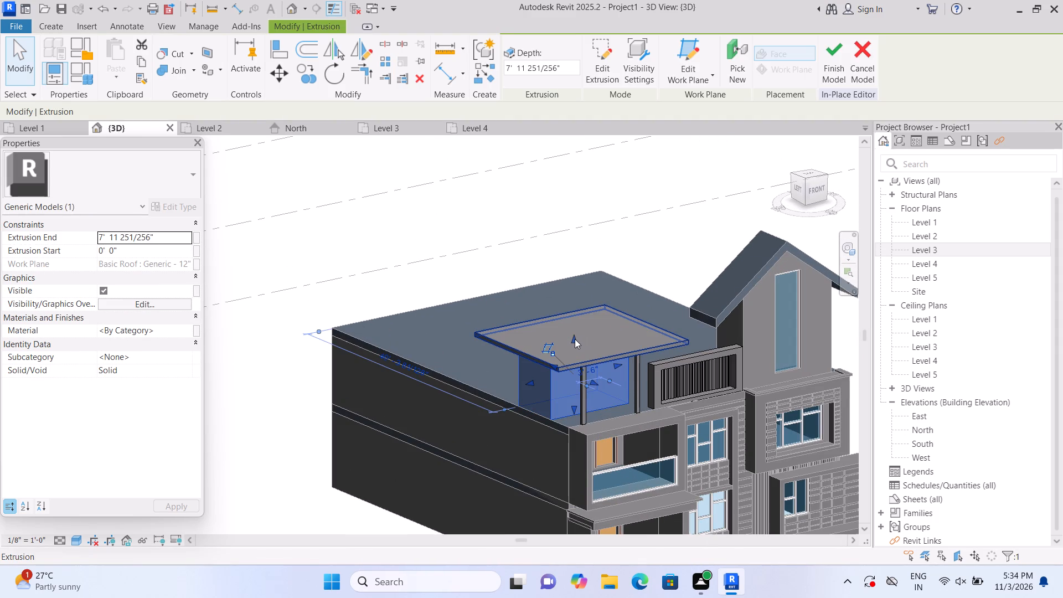
click(244, 443)
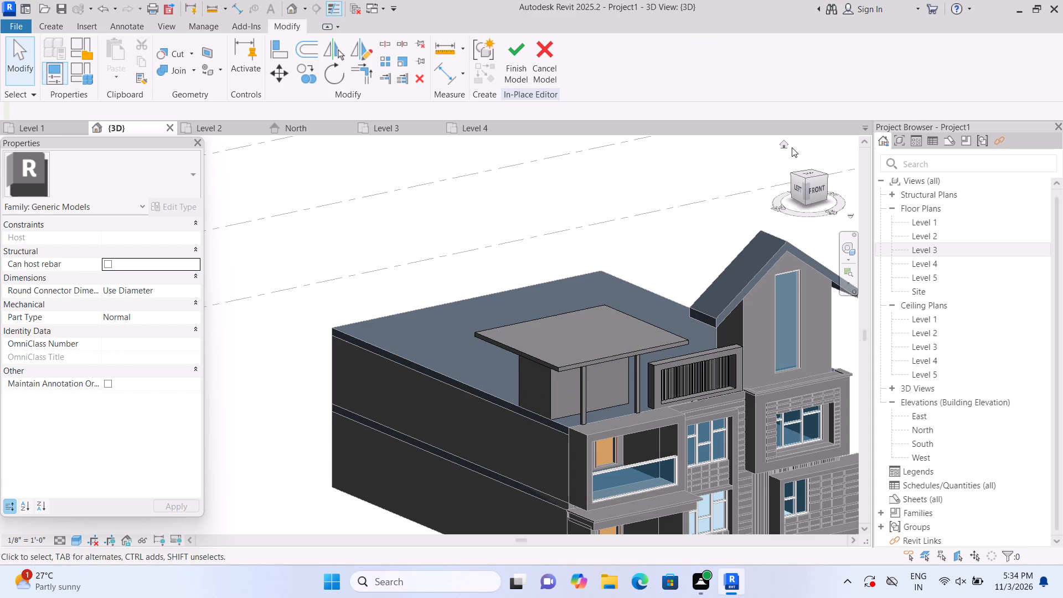
click(787, 144)
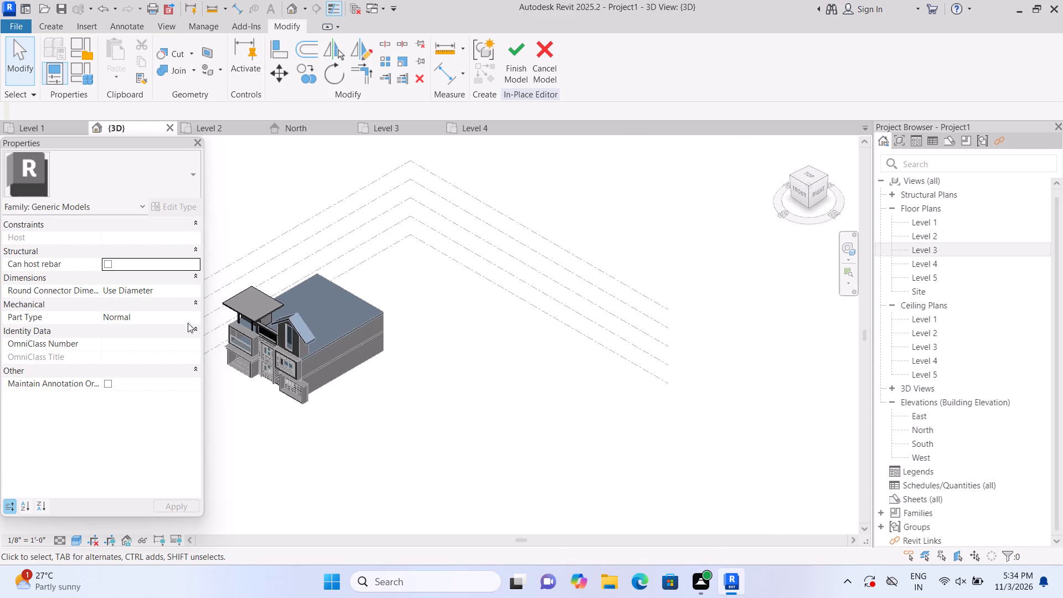
scroll(204, 318, up, 8)
middle_drag(254, 301, 322, 346)
scroll(328, 348, up, 2)
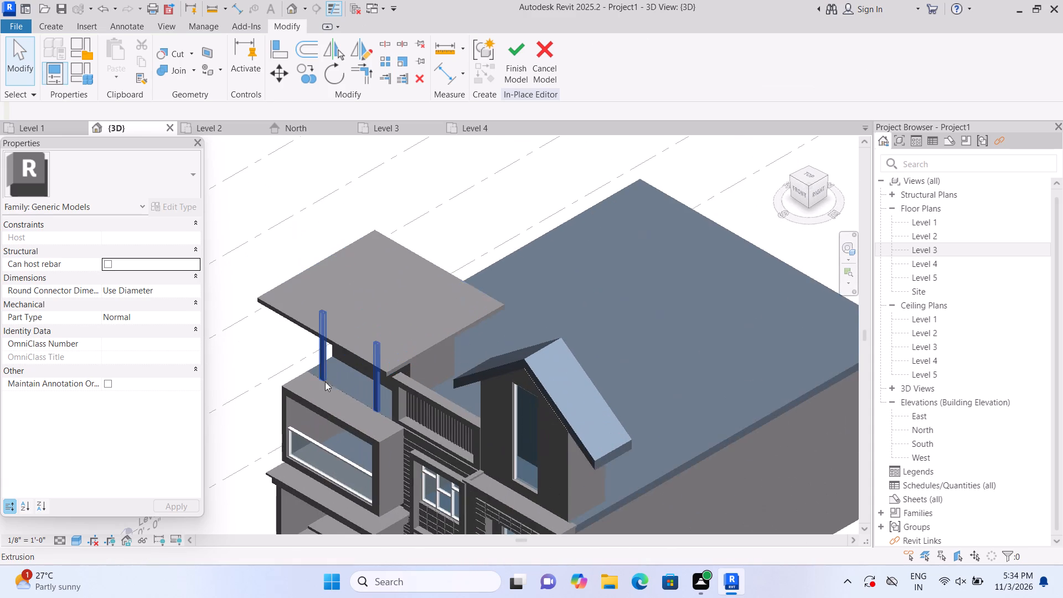
click(431, 355)
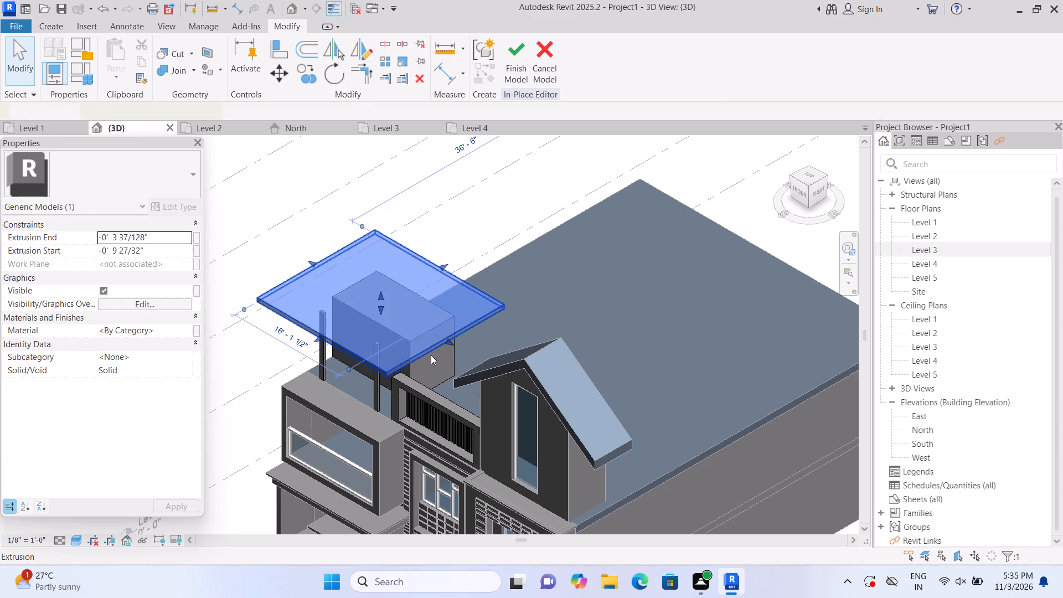
click(371, 195)
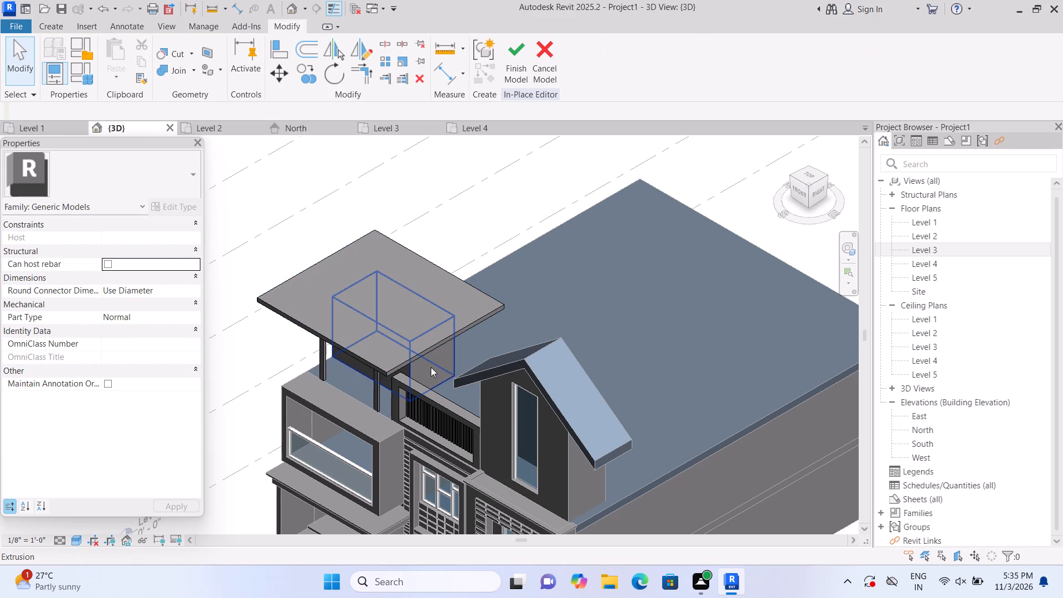
click(434, 370)
click(393, 300)
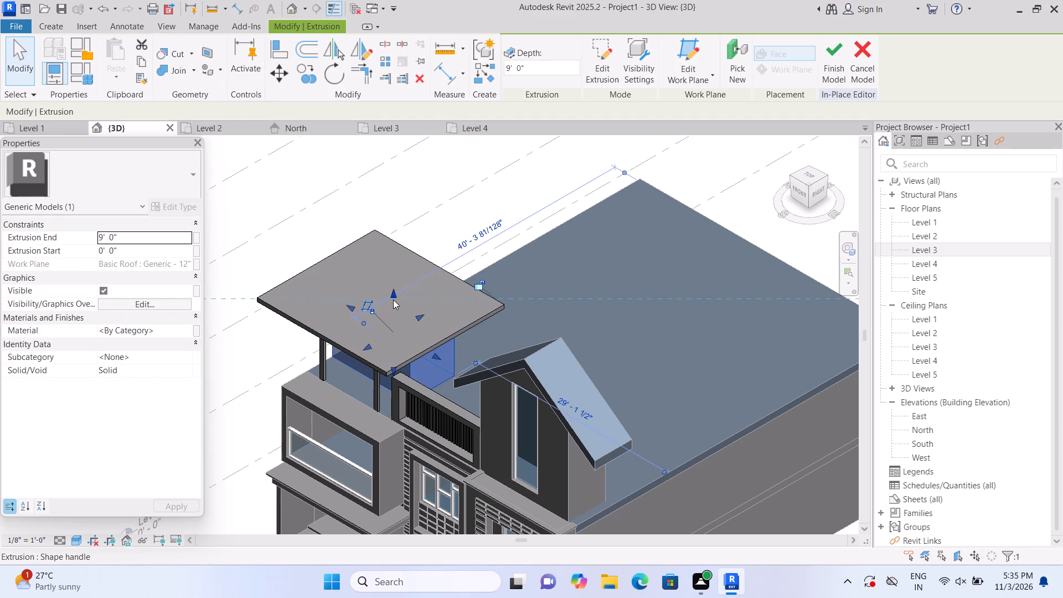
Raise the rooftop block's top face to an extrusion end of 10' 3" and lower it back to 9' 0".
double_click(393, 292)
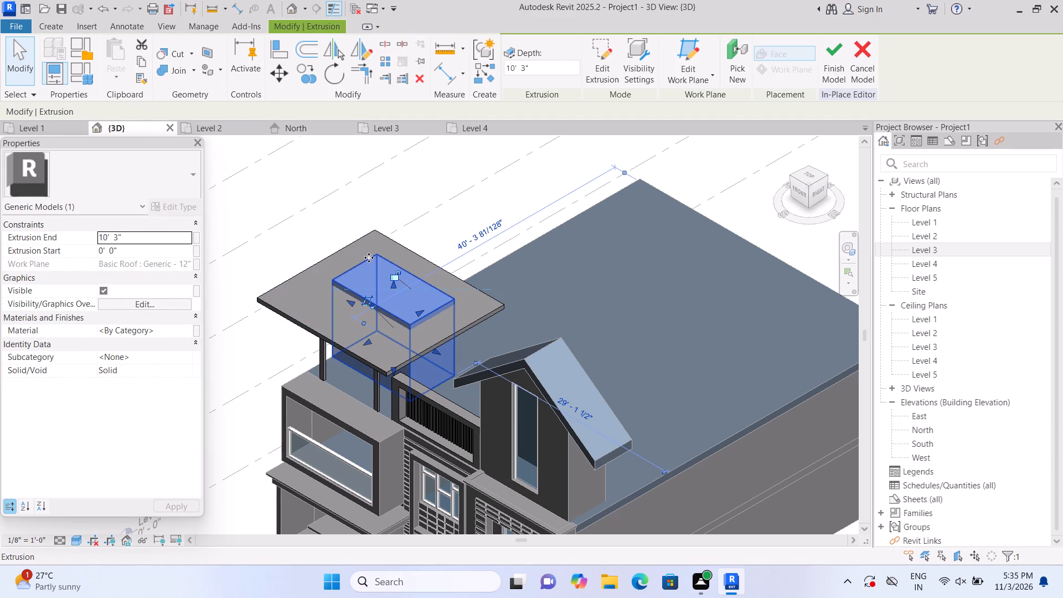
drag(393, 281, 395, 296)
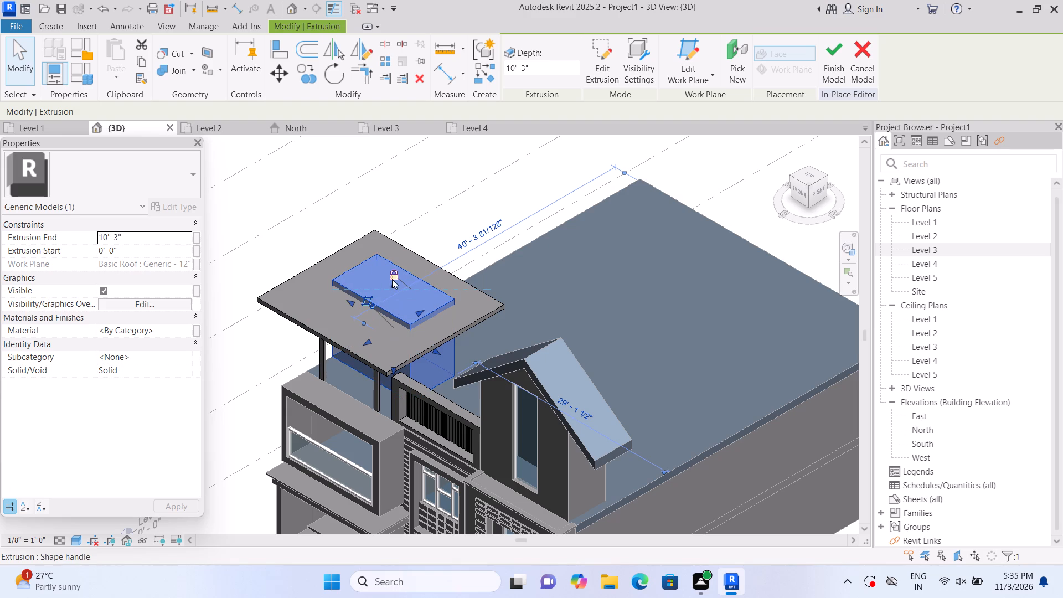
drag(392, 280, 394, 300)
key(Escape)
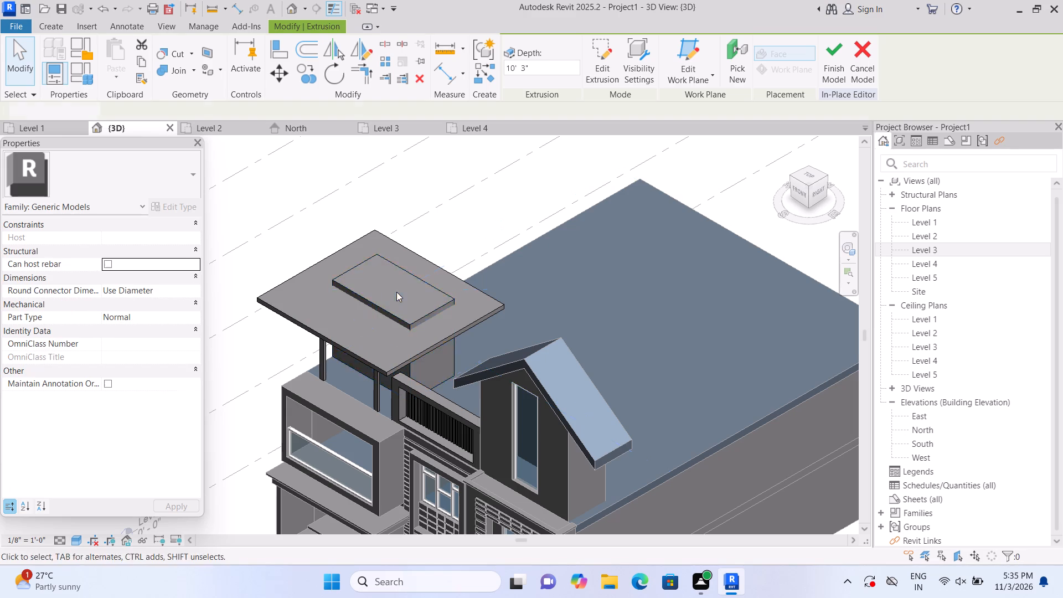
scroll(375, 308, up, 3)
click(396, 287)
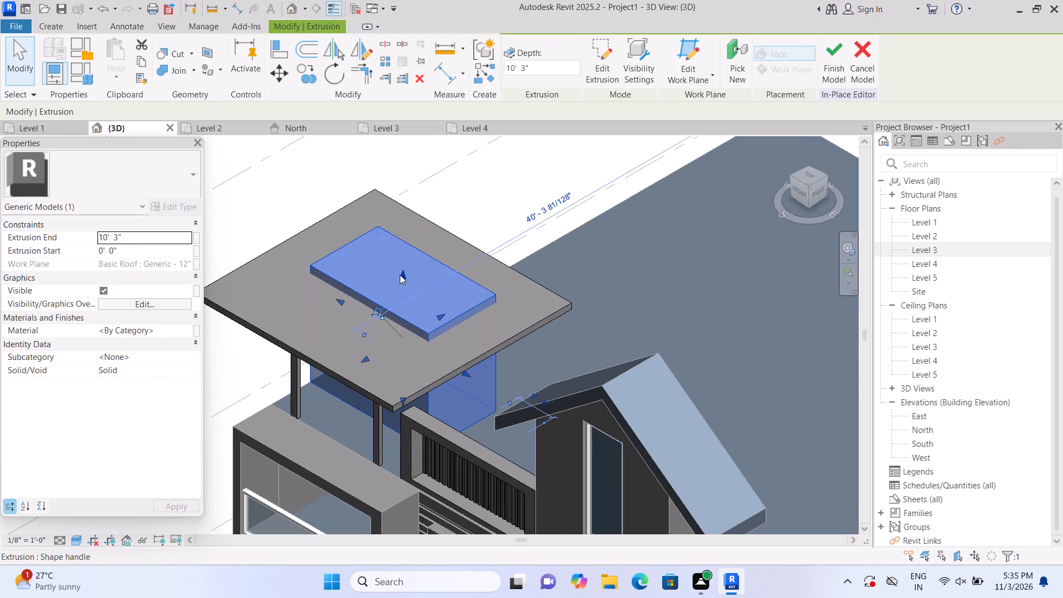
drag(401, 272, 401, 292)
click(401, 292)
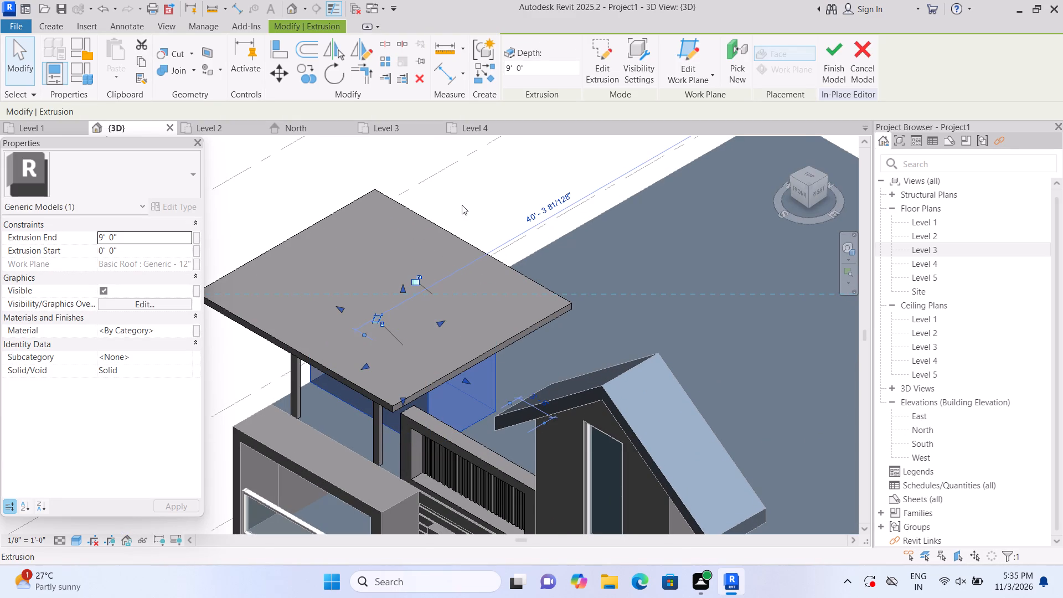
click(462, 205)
Examine the front façade and the canopy, posts, rooftop block and parapet from the front and front-right corner, including from low viewpoints.
scroll(462, 204, down, 10)
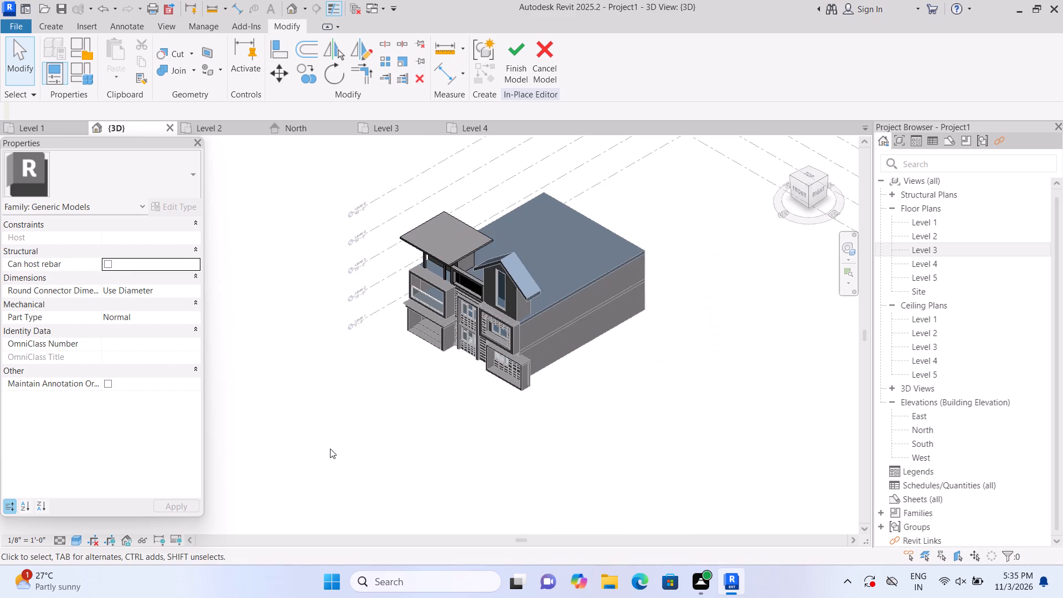
scroll(340, 455, up, 1)
middle_drag(368, 407, 344, 518)
scroll(387, 482, up, 5)
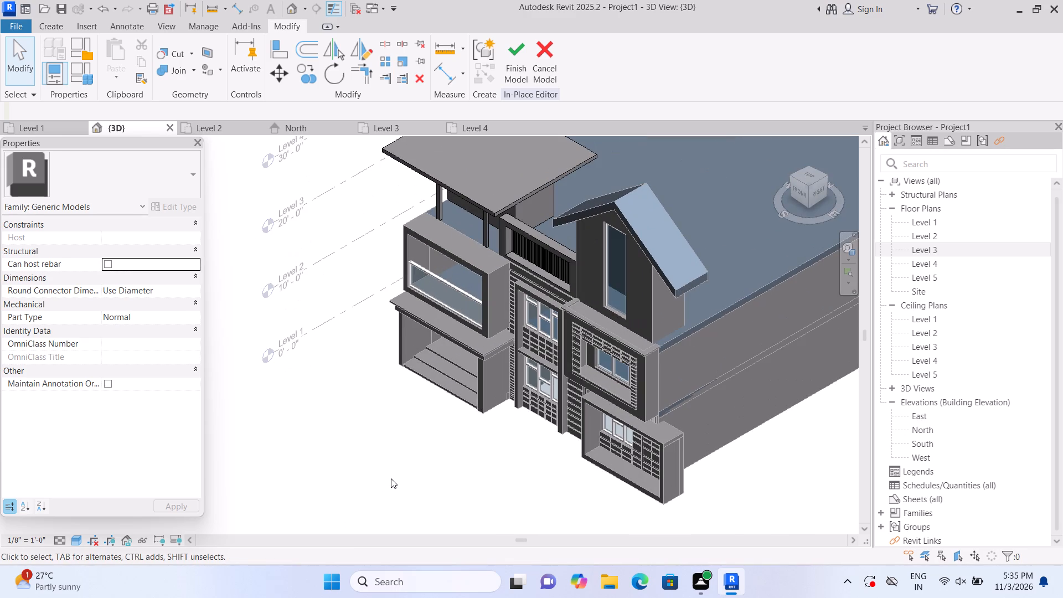
shift+middle_drag(398, 489, 422, 279)
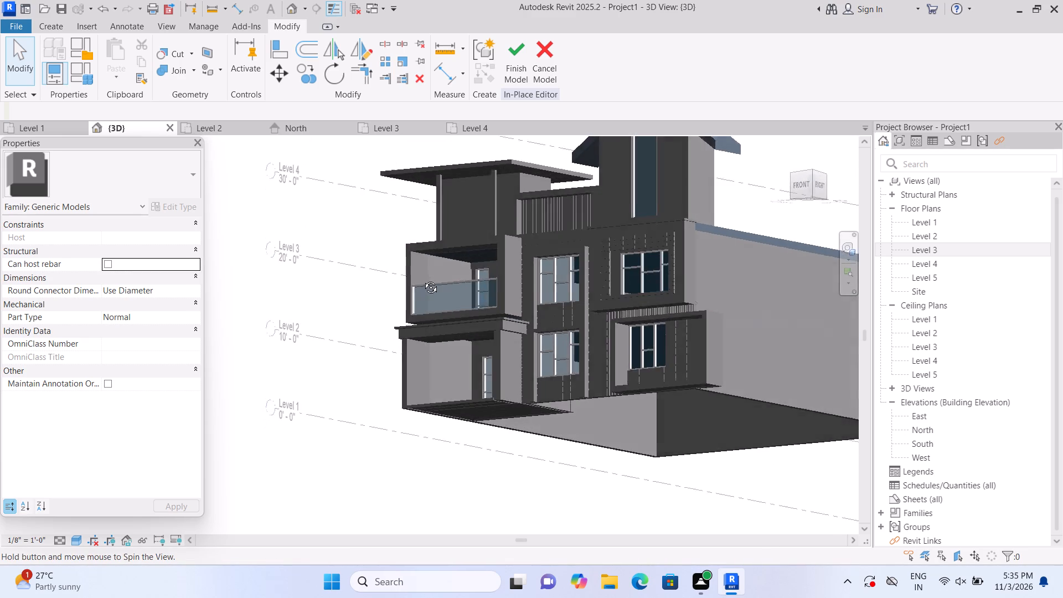
shift+middle_drag(422, 279, 403, 445)
scroll(421, 448, down, 2)
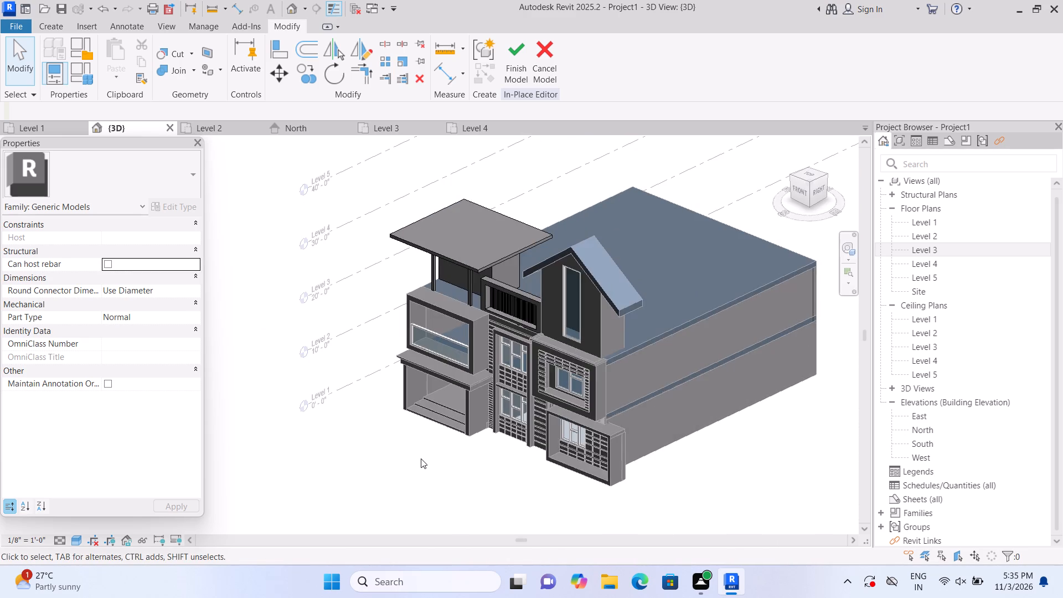
scroll(421, 458, up, 1)
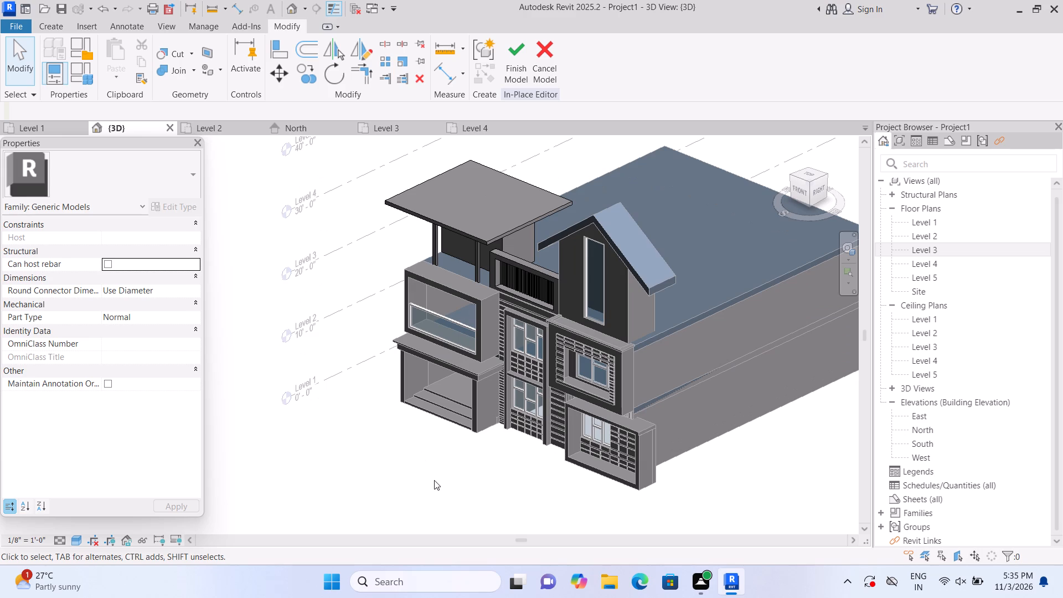
scroll(462, 463, up, 3)
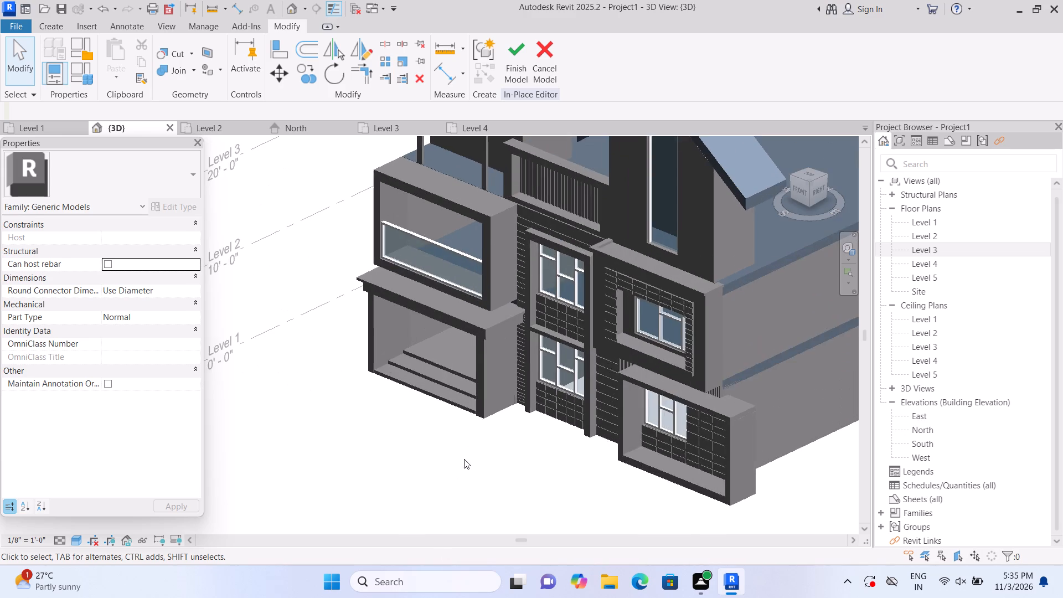
middle_drag(464, 459, 390, 516)
scroll(403, 498, down, 1)
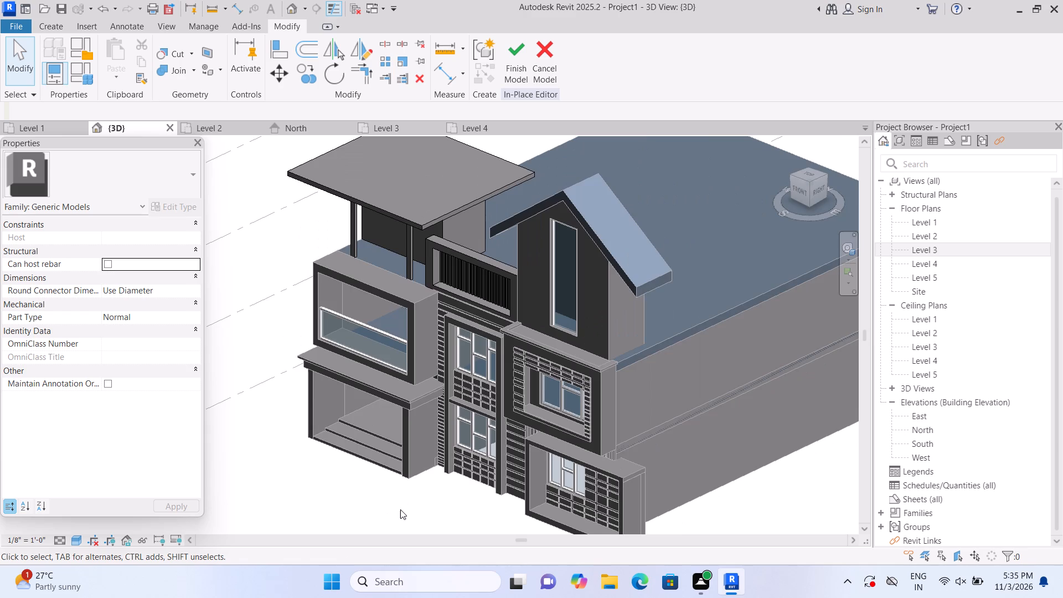
scroll(400, 509, down, 1)
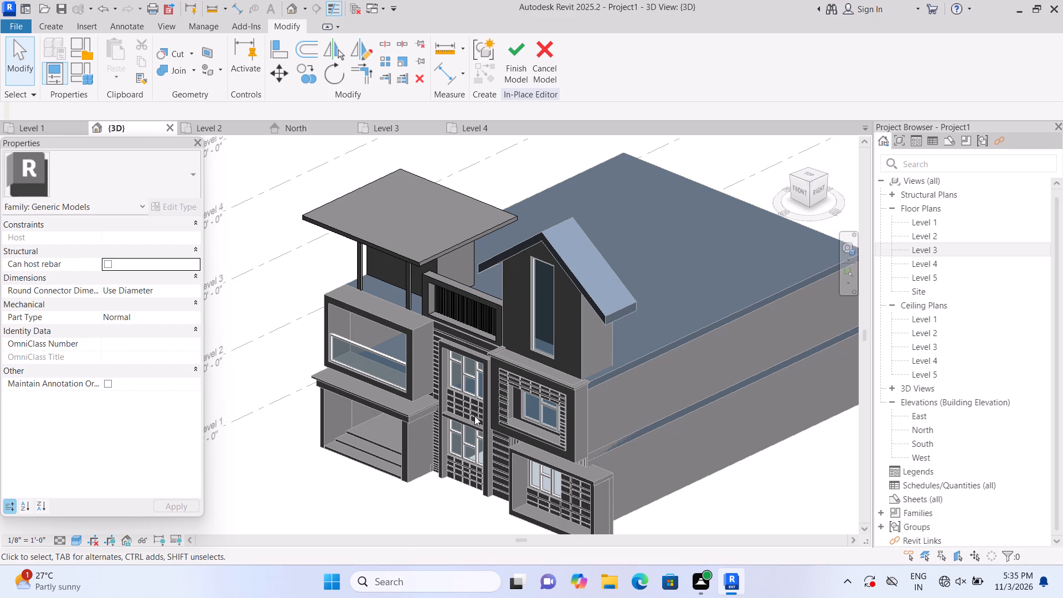
shift+middle_drag(287, 483, 285, 422)
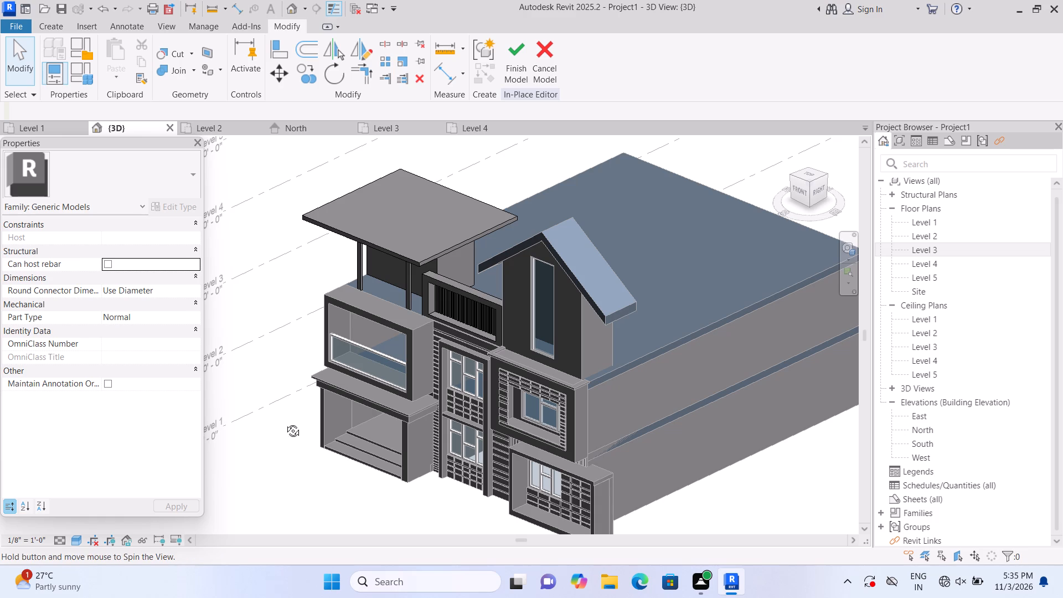
shift+middle_drag(285, 422, 295, 391)
middle_drag(298, 494, 311, 373)
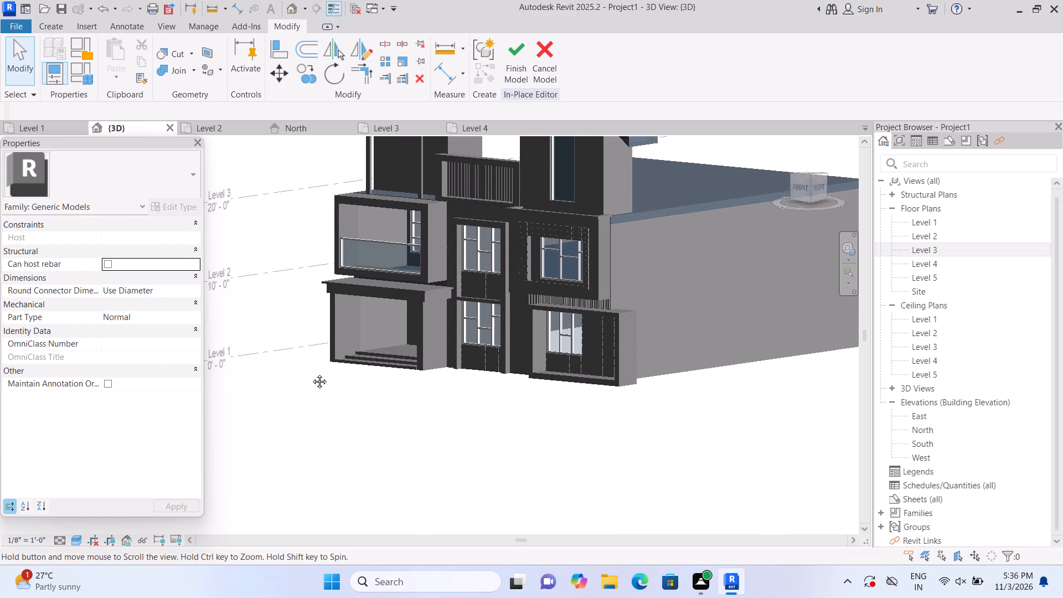
middle_drag(311, 373, 398, 355)
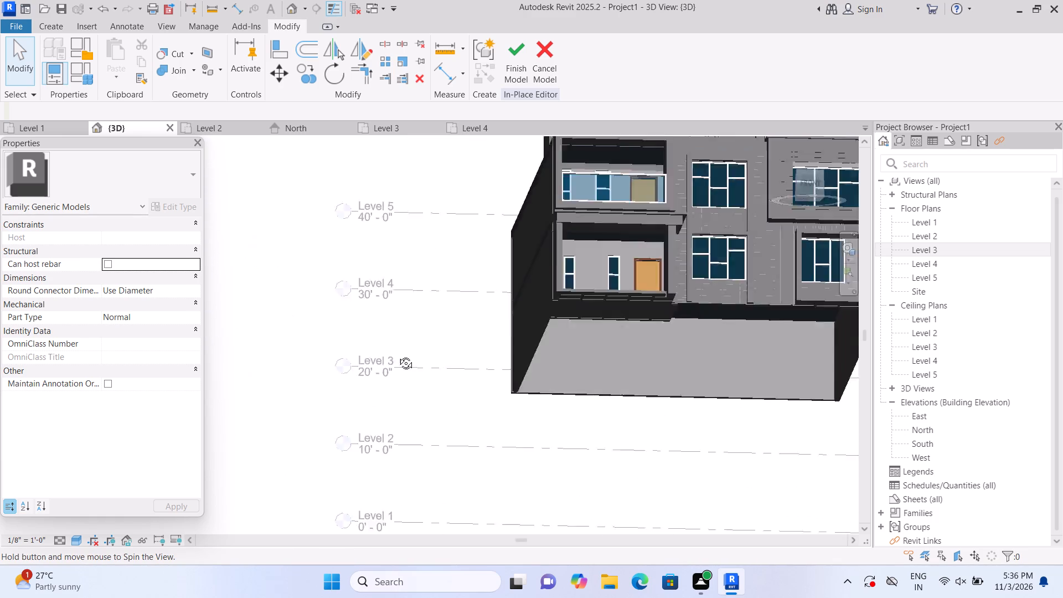
middle_drag(398, 355, 412, 419)
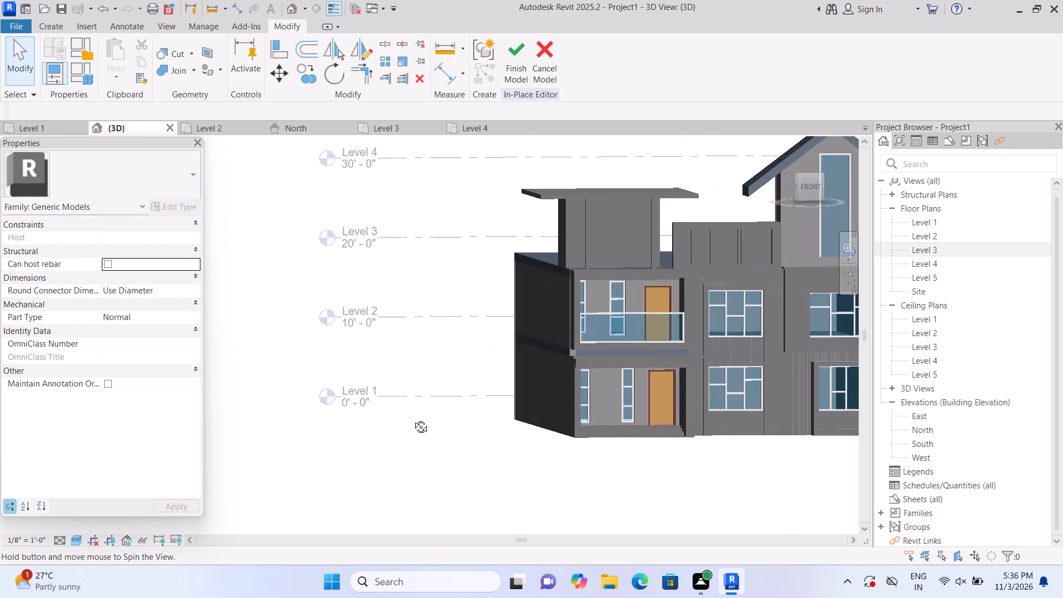
middle_drag(412, 419, 303, 445)
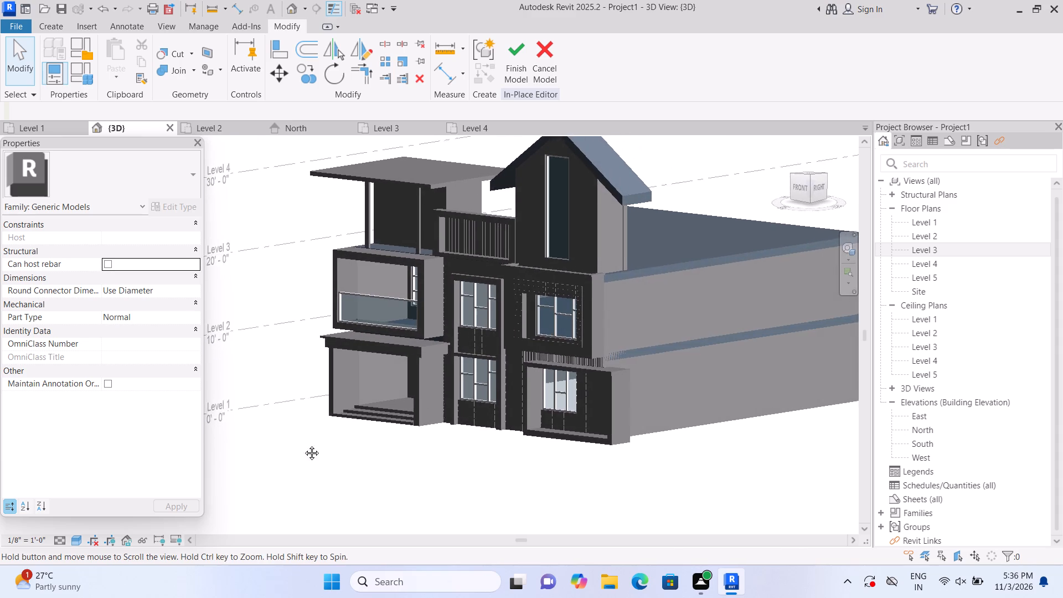
middle_drag(303, 445, 305, 485)
scroll(435, 502, up, 2)
middle_drag(430, 504, 355, 520)
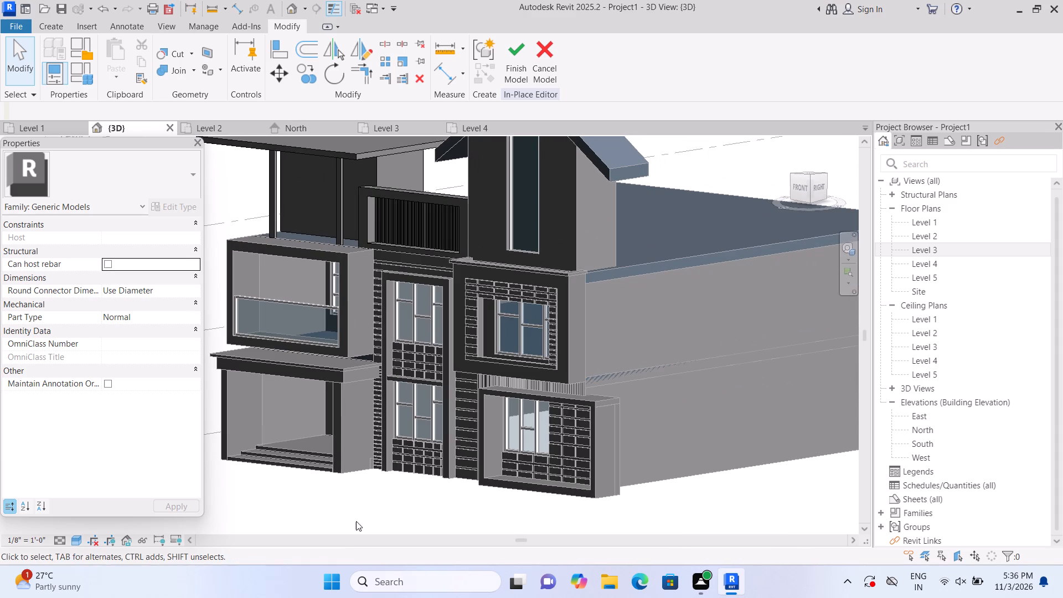
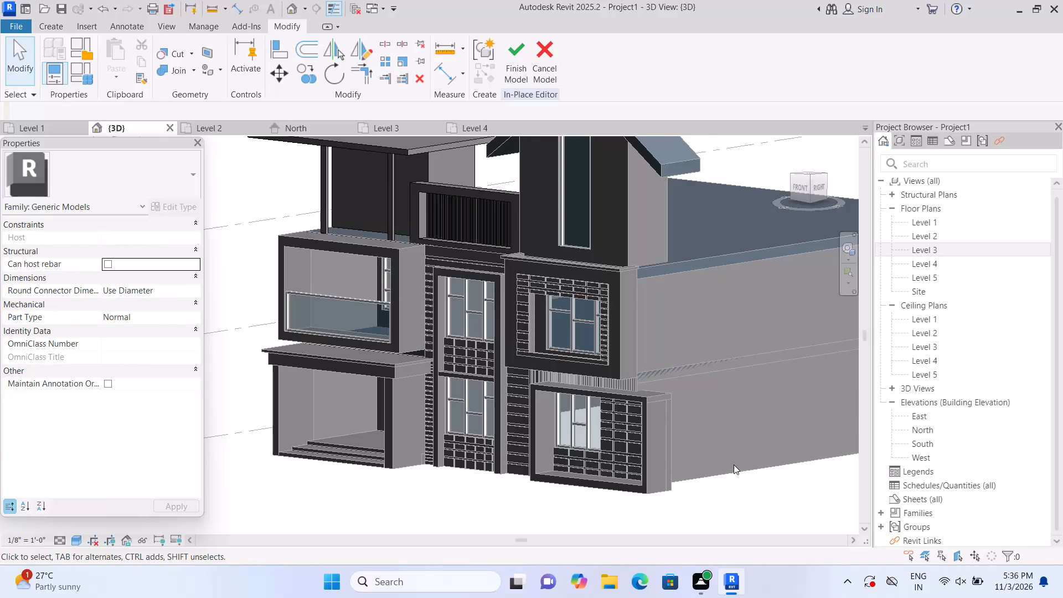
Examine the canopy slab, grooved parapet block and gabled tower on the upper façade from the front-right corner.
scroll(732, 465, up, 1)
middle_click(766, 504)
middle_drag(727, 406, 747, 490)
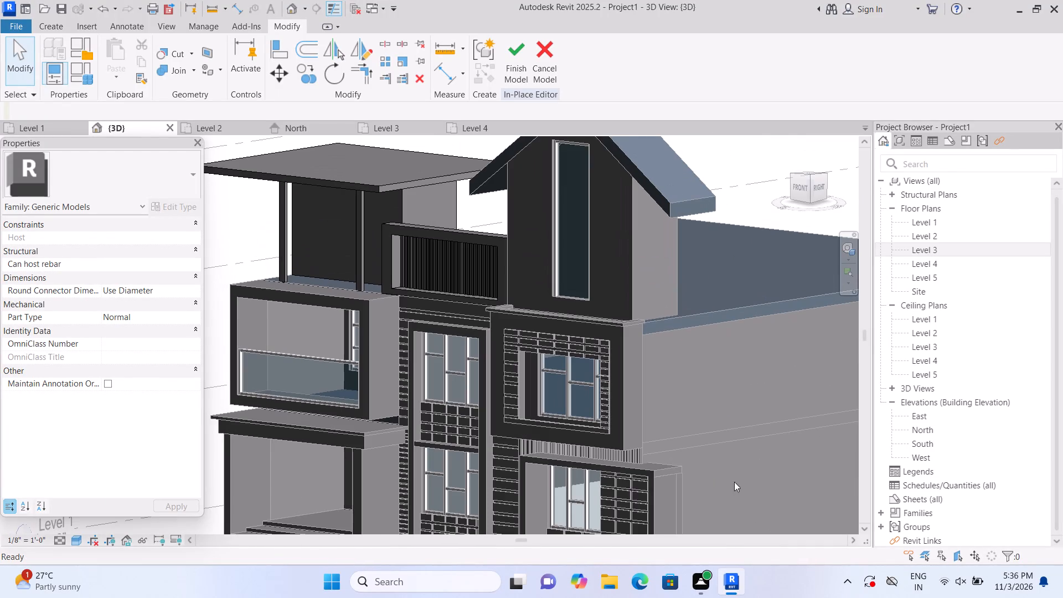
scroll(462, 293, up, 1)
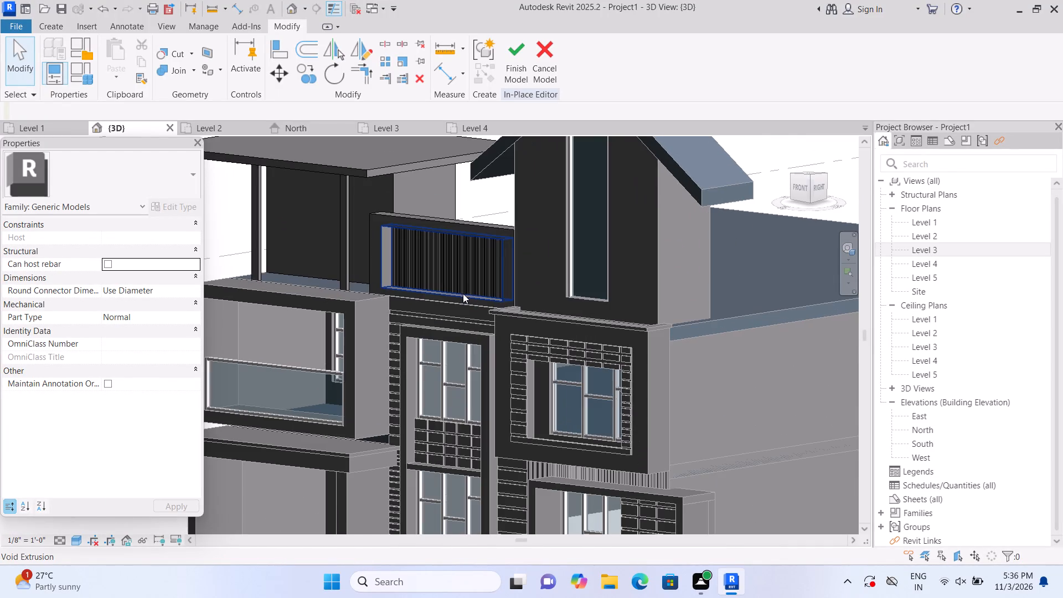
scroll(517, 308, down, 2)
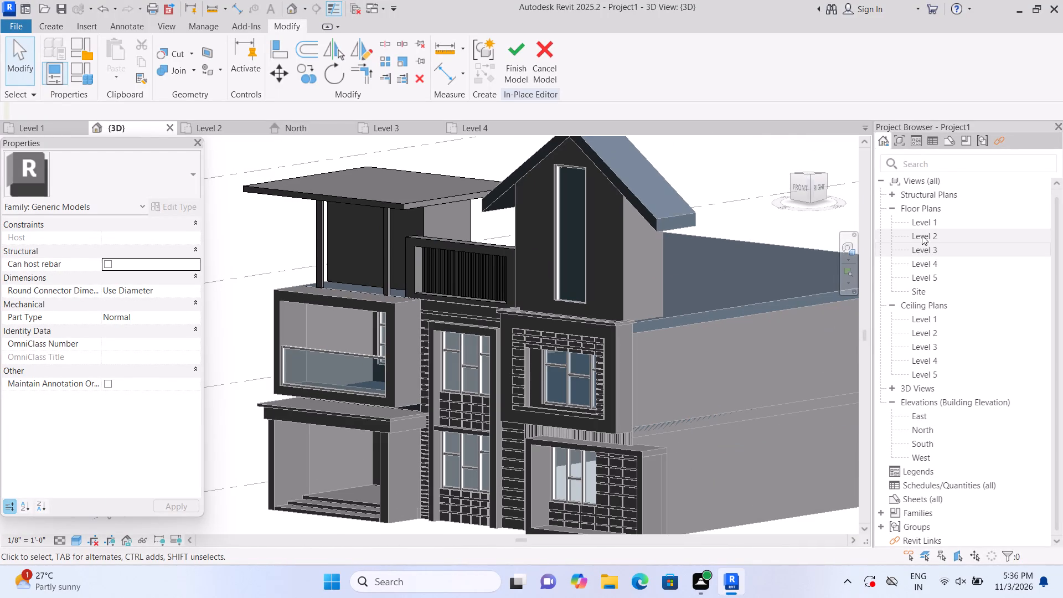
Open the Level 3 floor plan at the roof outline behind the rooftop block and parapet.
double_click(928, 249)
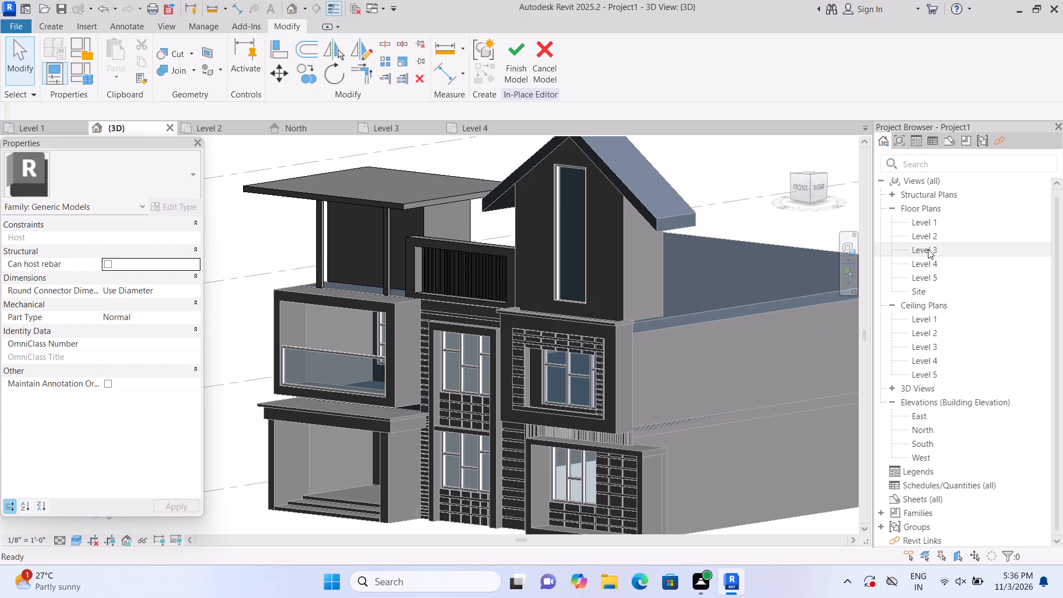
scroll(649, 442, down, 5)
scroll(687, 399, down, 5)
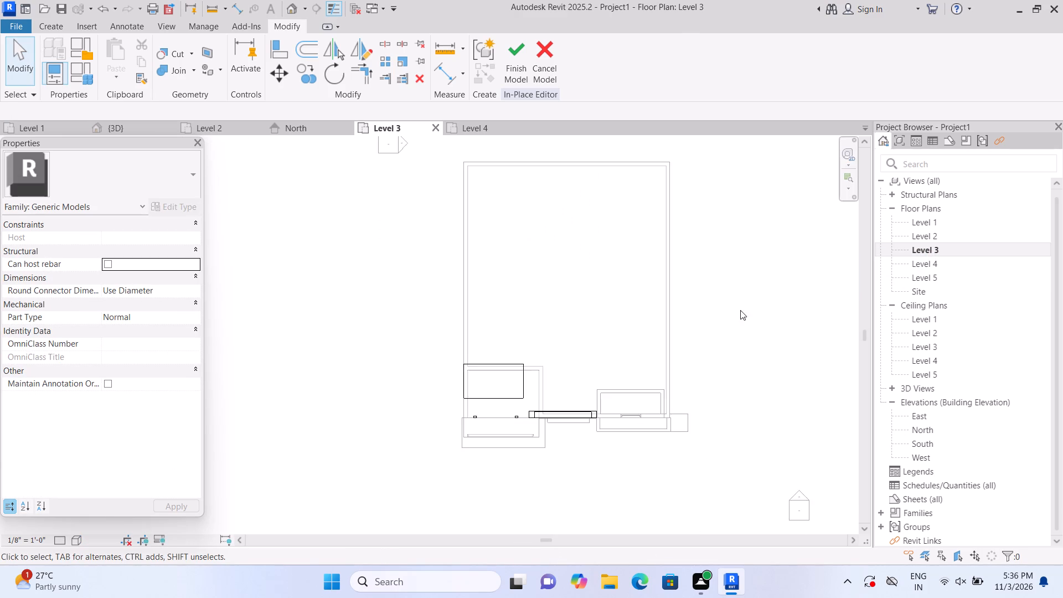
middle_drag(740, 310, 728, 368)
scroll(728, 368, up, 3)
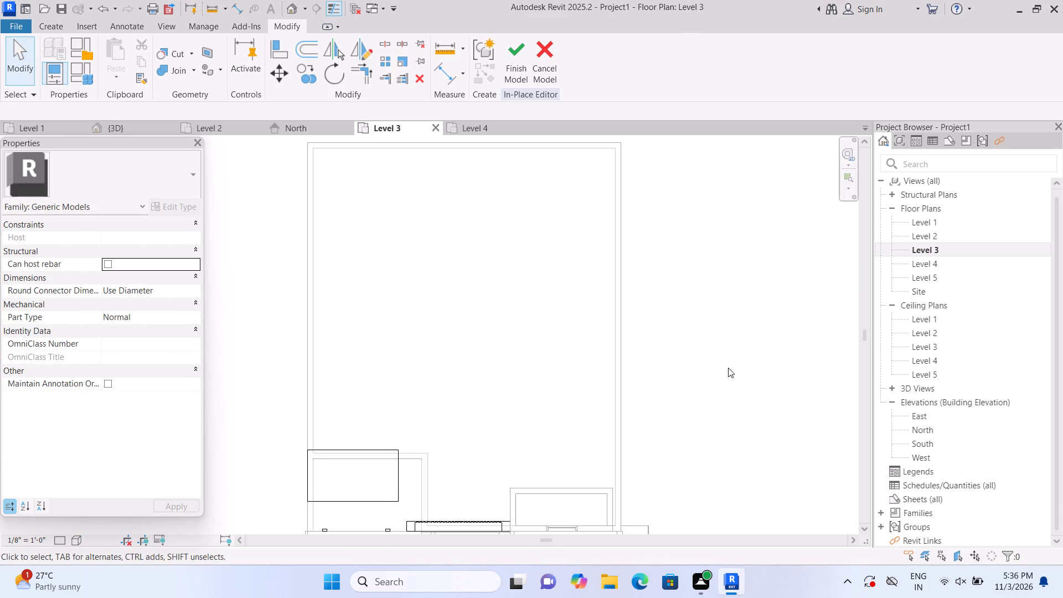
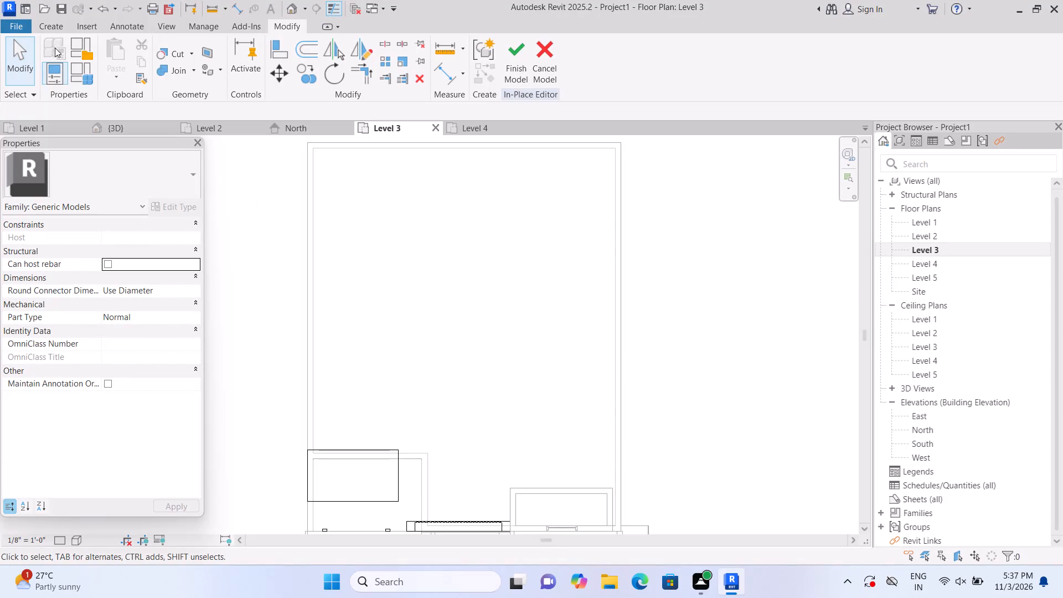
Check the 3D model, and examine the front balcony and window bays in the Level 1 and Level 2 floor plans.
click(53, 23)
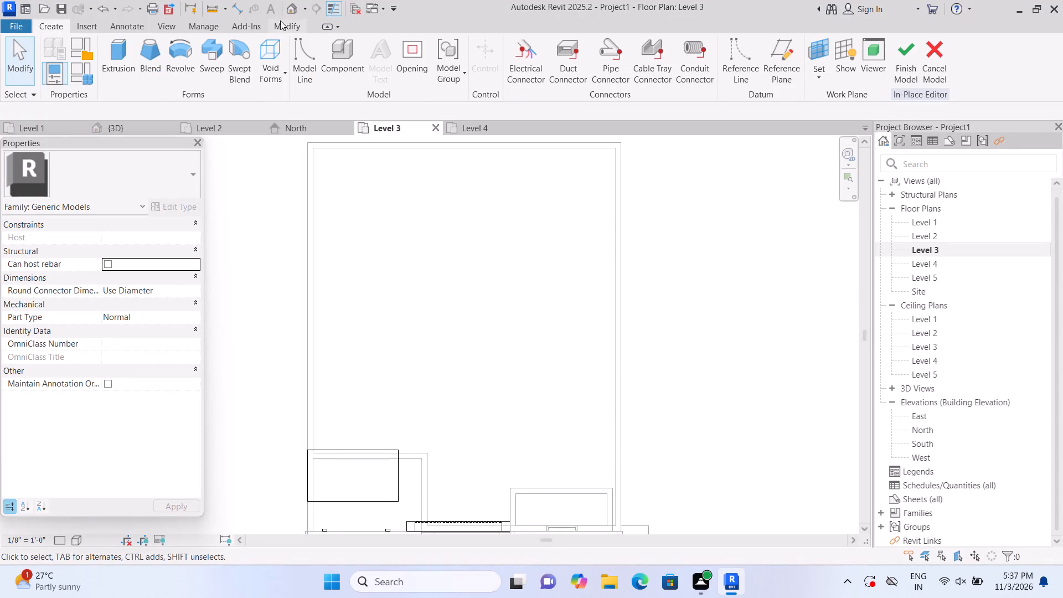
click(297, 10)
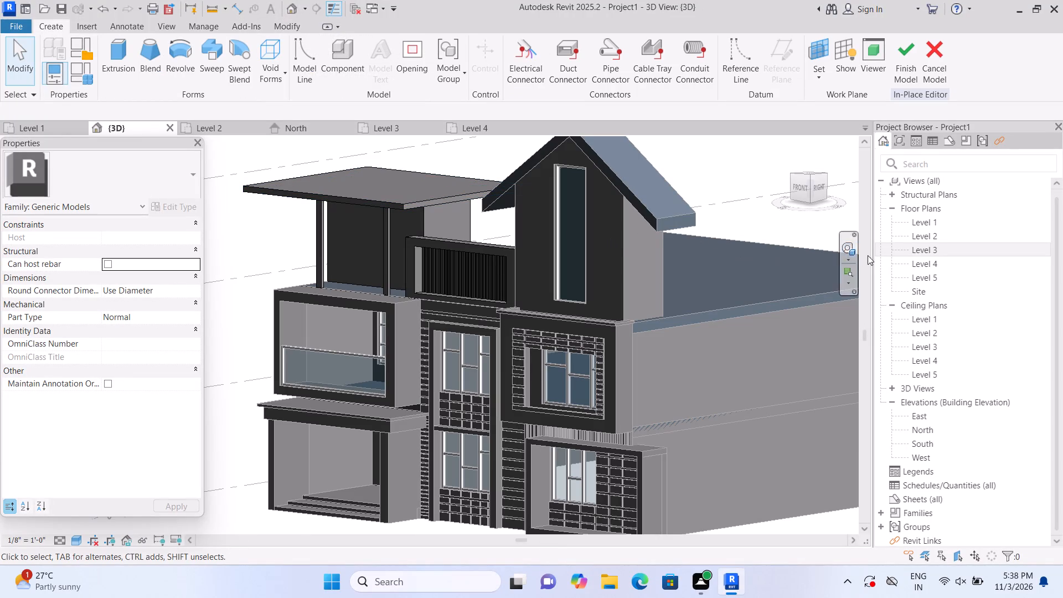
double_click(916, 226)
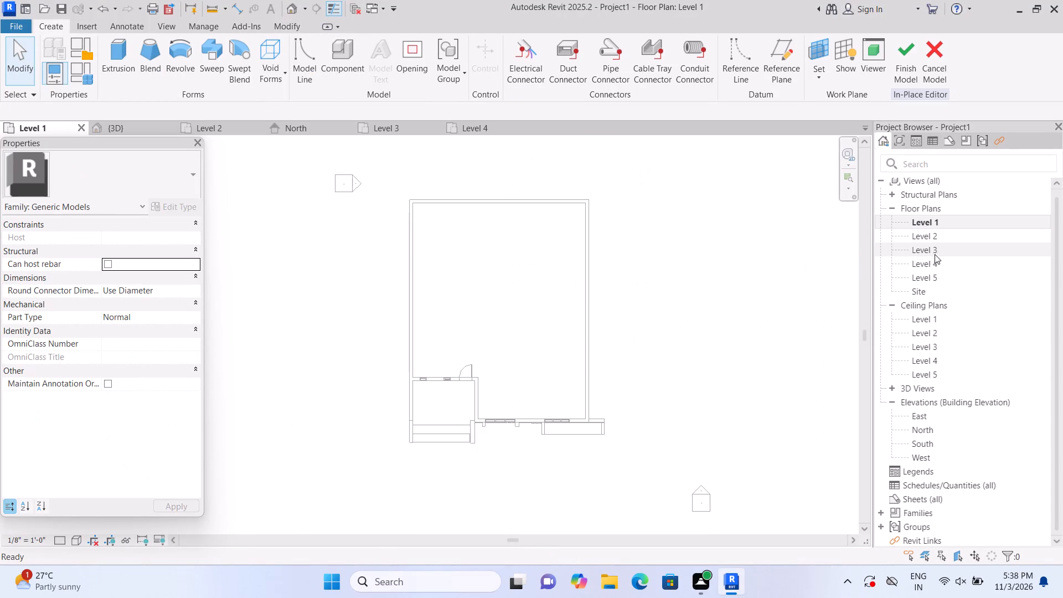
scroll(590, 348, up, 3)
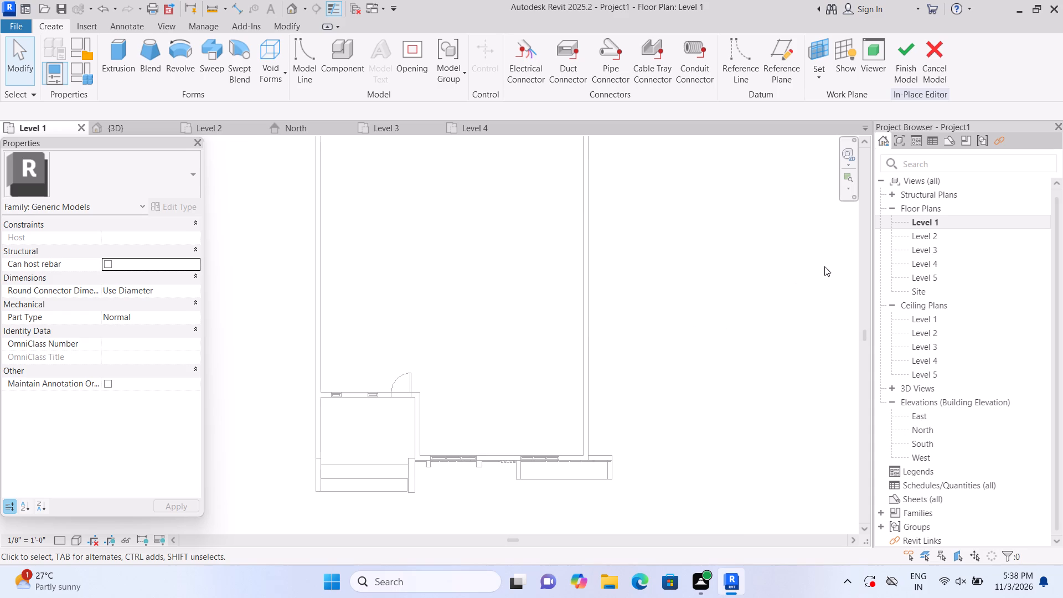
double_click(914, 236)
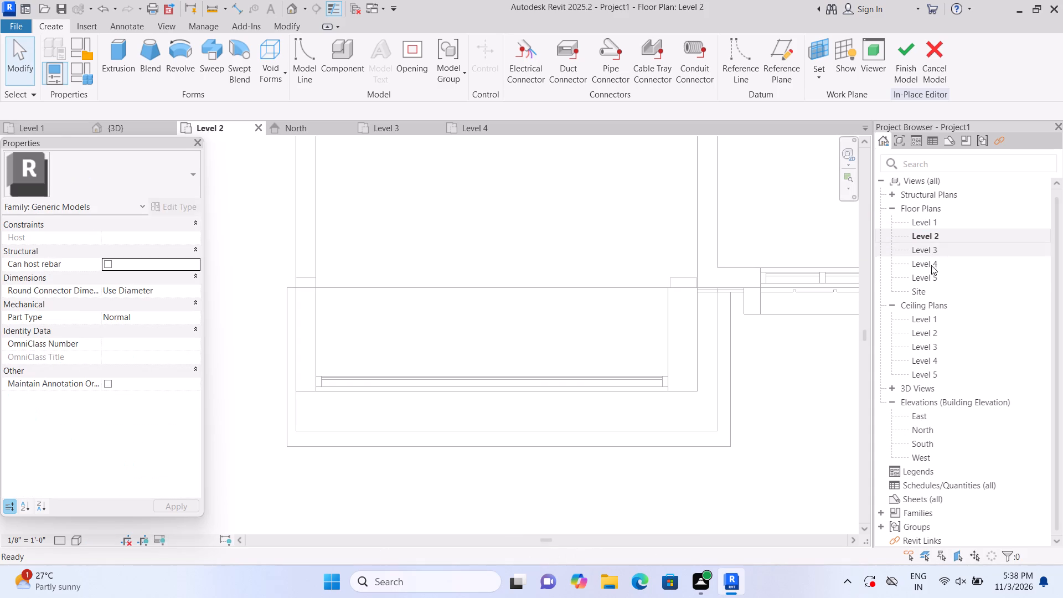
scroll(791, 352, down, 2)
middle_drag(775, 353, 656, 390)
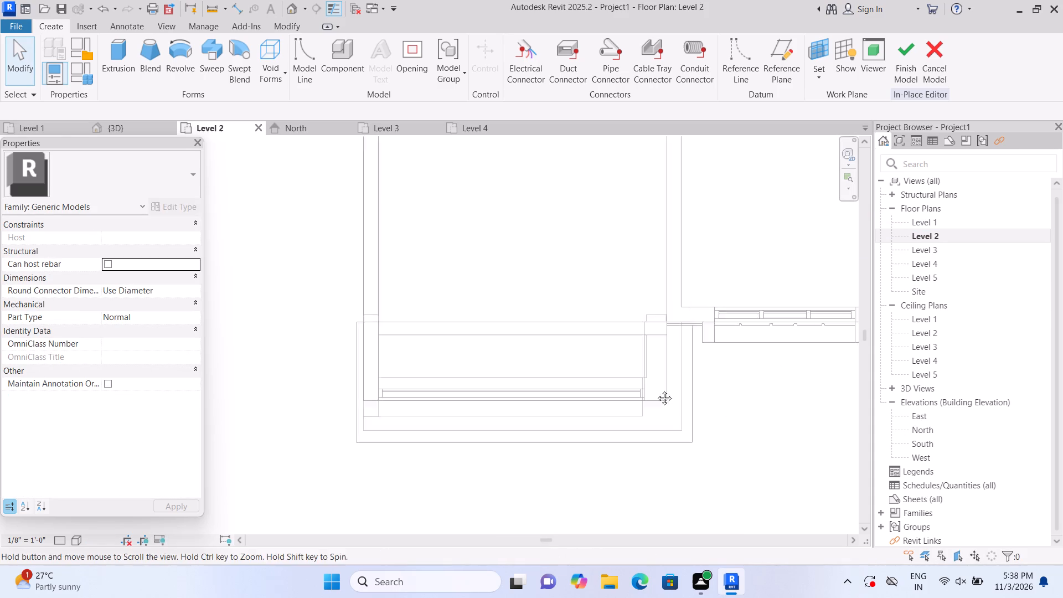
middle_drag(656, 390, 592, 400)
scroll(596, 400, down, 8)
scroll(625, 360, up, 3)
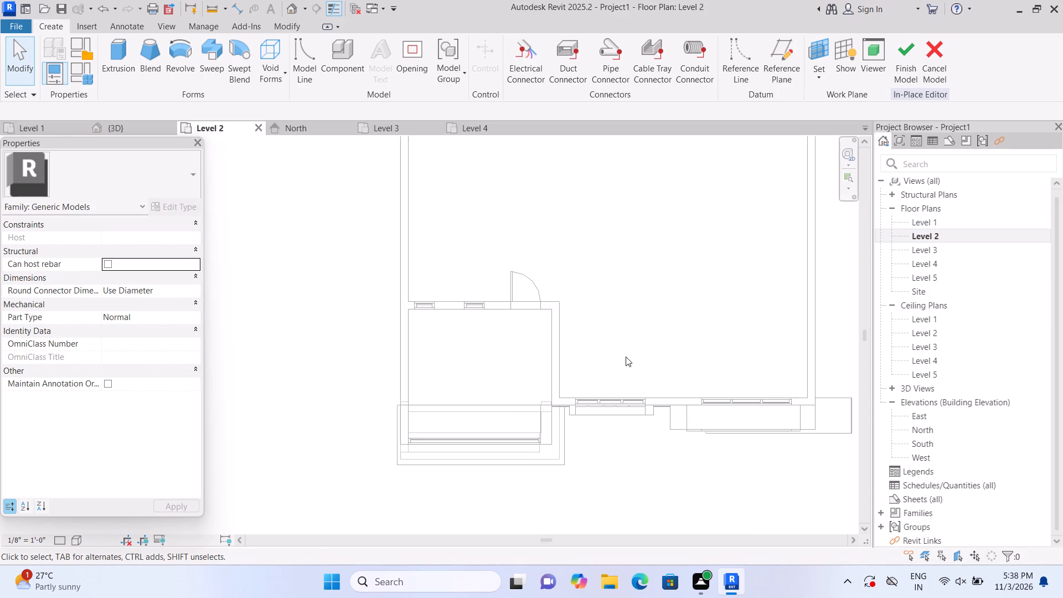
scroll(626, 357, up, 3)
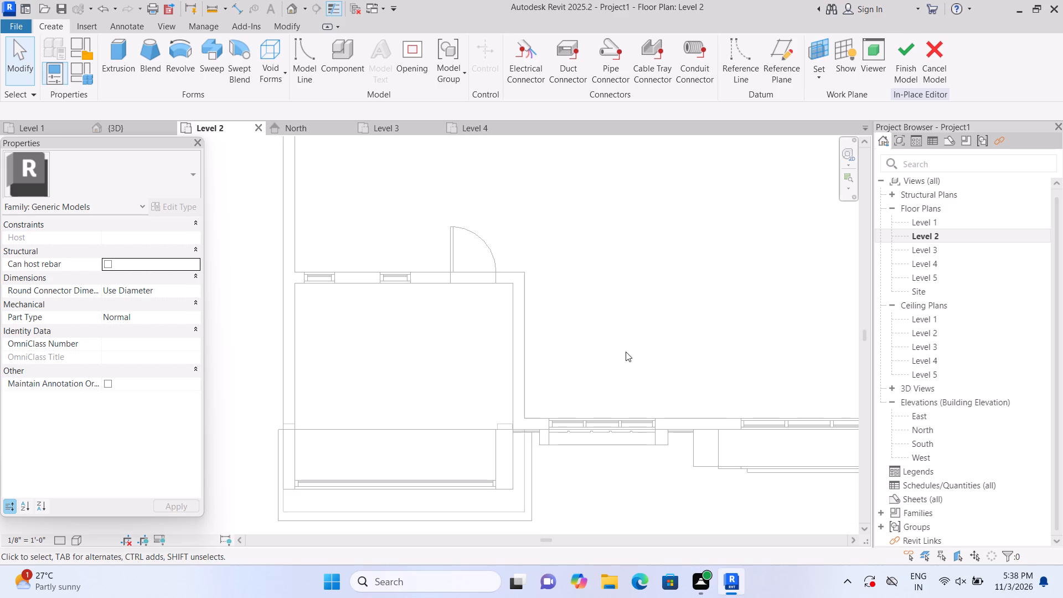
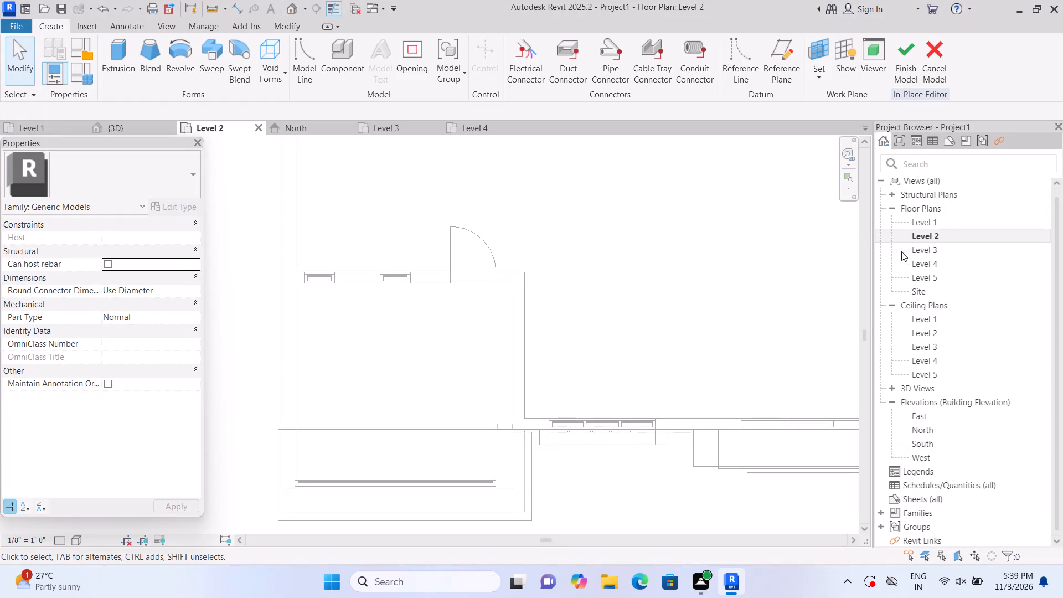
Open the Level 3 floor plan to check the roof outline and the front elements.
double_click(920, 254)
click(923, 239)
drag(927, 242, 931, 248)
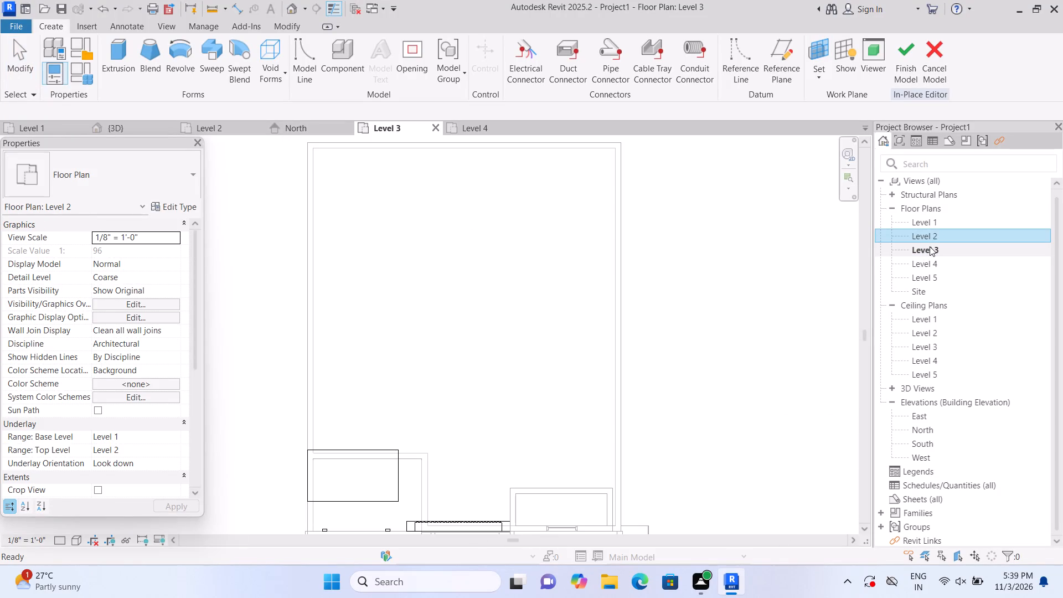
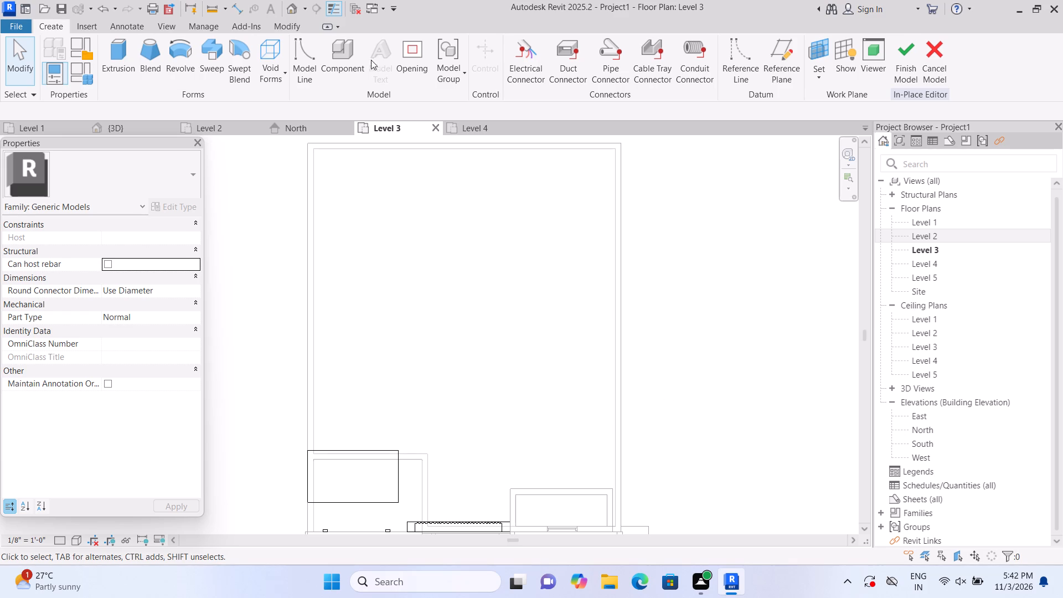
Switch to the 3D view and examine the front facade around the gabled tower, grooved parapet and adjoining flat roof.
click(296, 11)
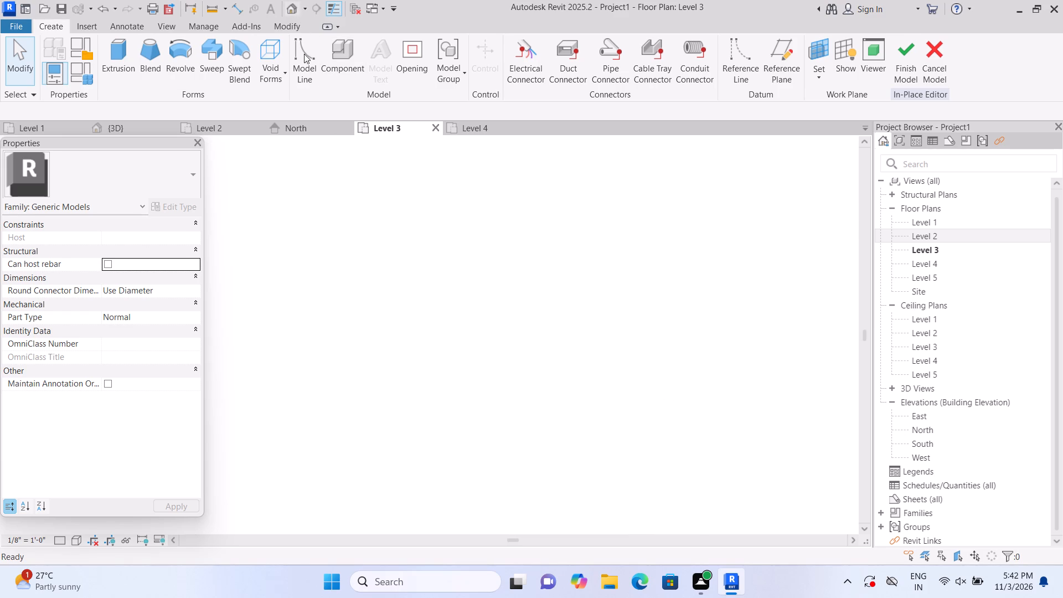
scroll(504, 355, up, 2)
scroll(583, 413, up, 1)
middle_drag(586, 414, 586, 413)
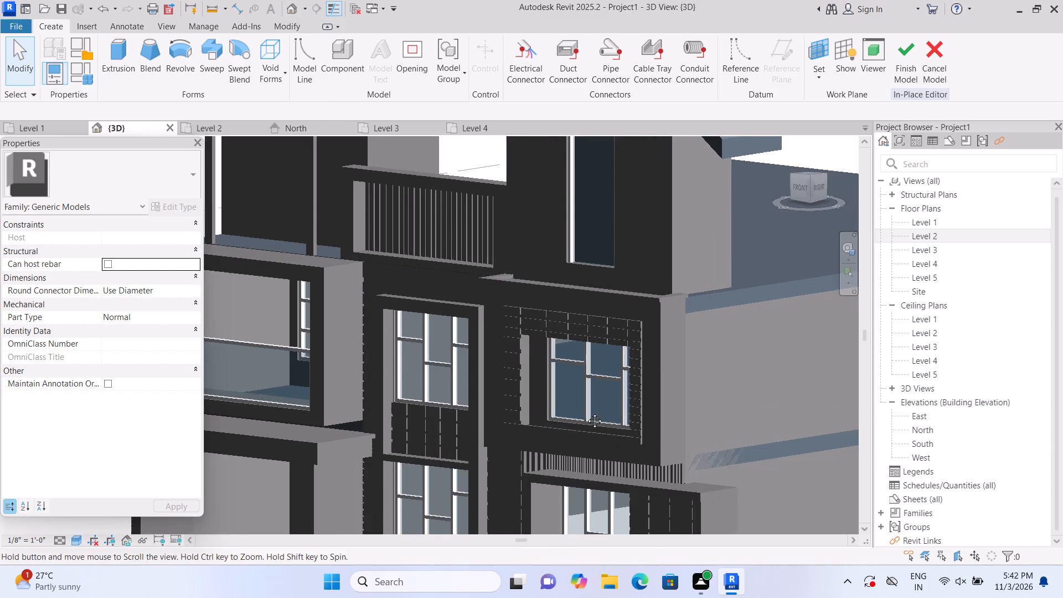
middle_drag(586, 413, 509, 327)
middle_drag(548, 281, 520, 445)
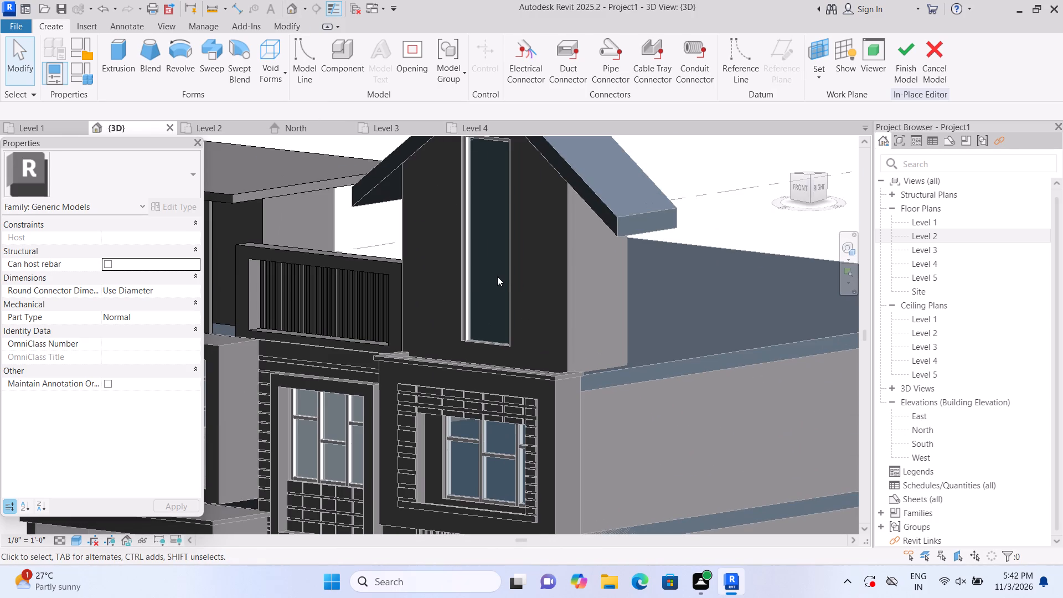
click(625, 366)
scroll(516, 329, up, 3)
scroll(508, 316, down, 3)
scroll(429, 270, up, 2)
scroll(431, 280, down, 1)
scroll(336, 224, down, 4)
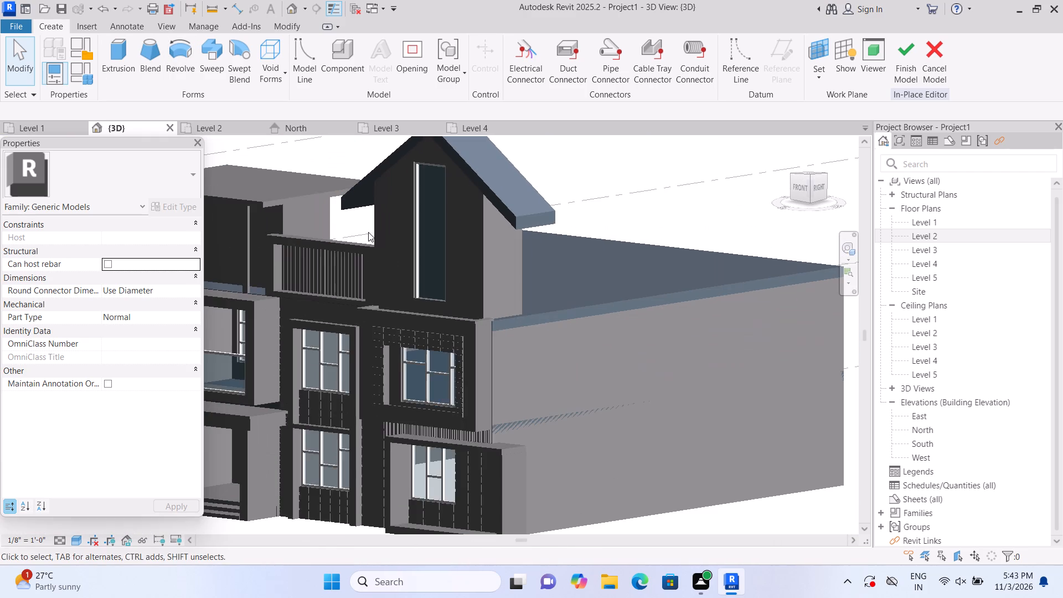
Open the Level 2 floor plan to check the layout of the front walls, windows and balcony.
double_click(922, 248)
double_click(922, 228)
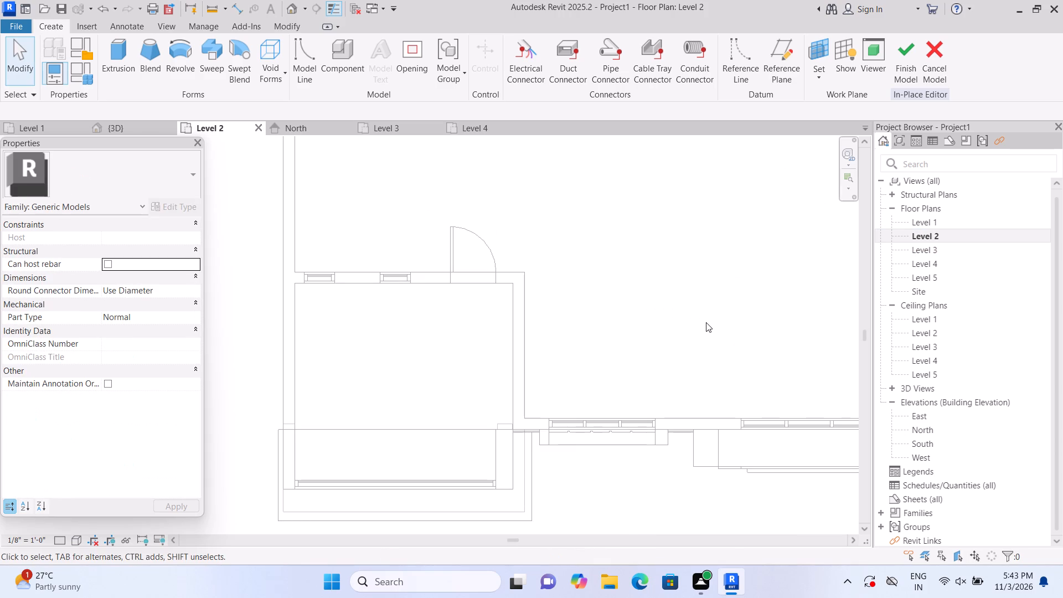
click(699, 573)
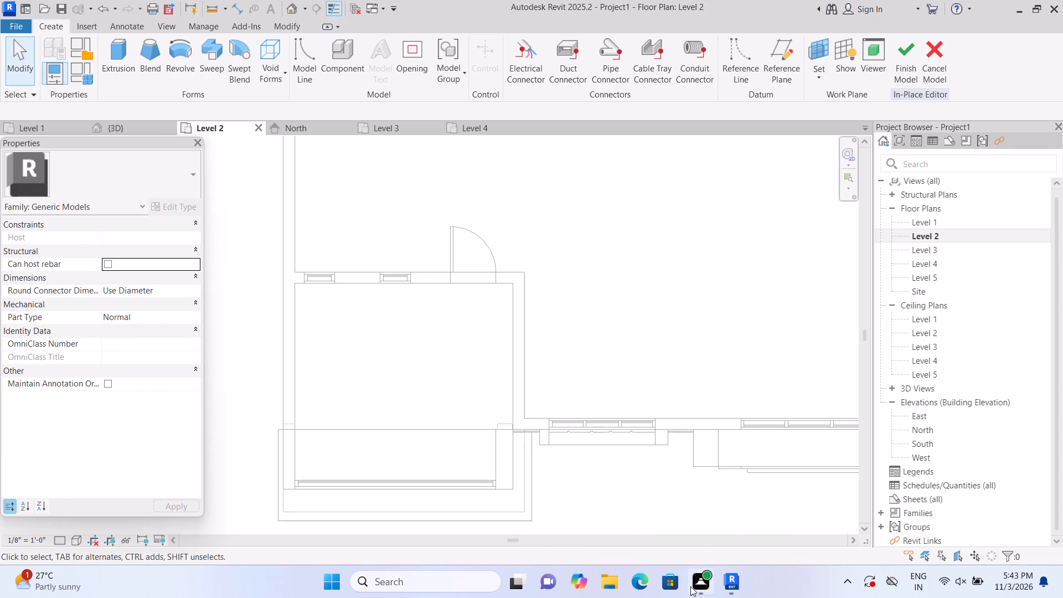
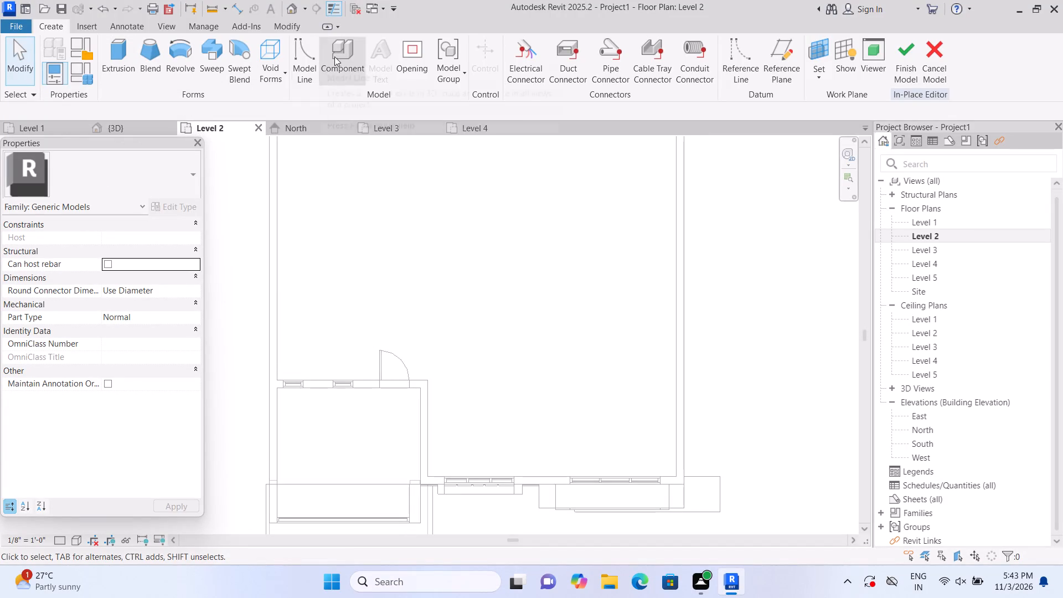
Return to the 3D view and examine the lower front facade around the framed windows, entrance and balcony.
click(288, 4)
middle_drag(411, 400, 531, 339)
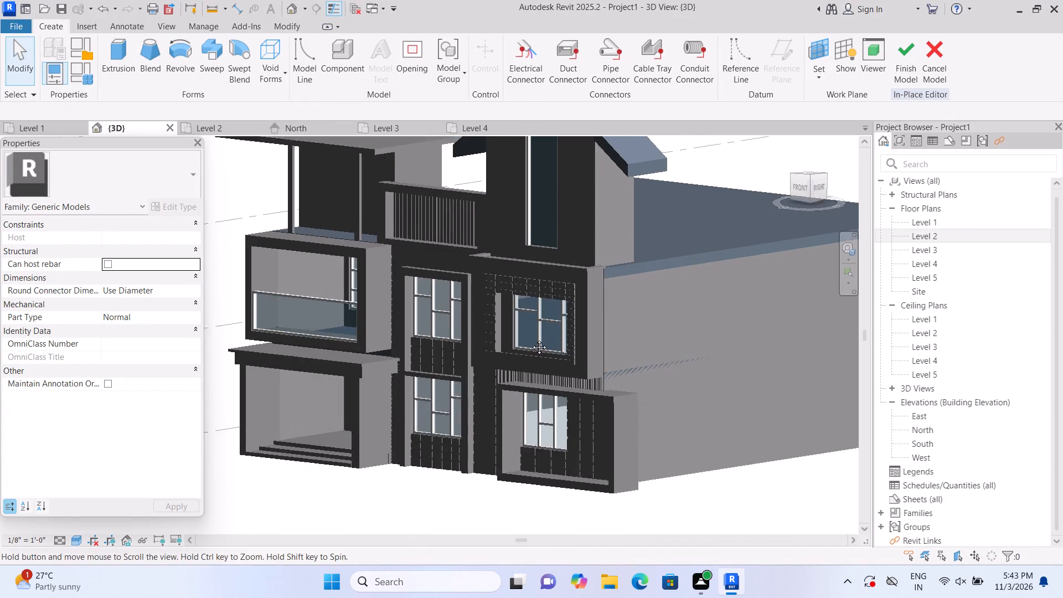
middle_drag(531, 339, 533, 332)
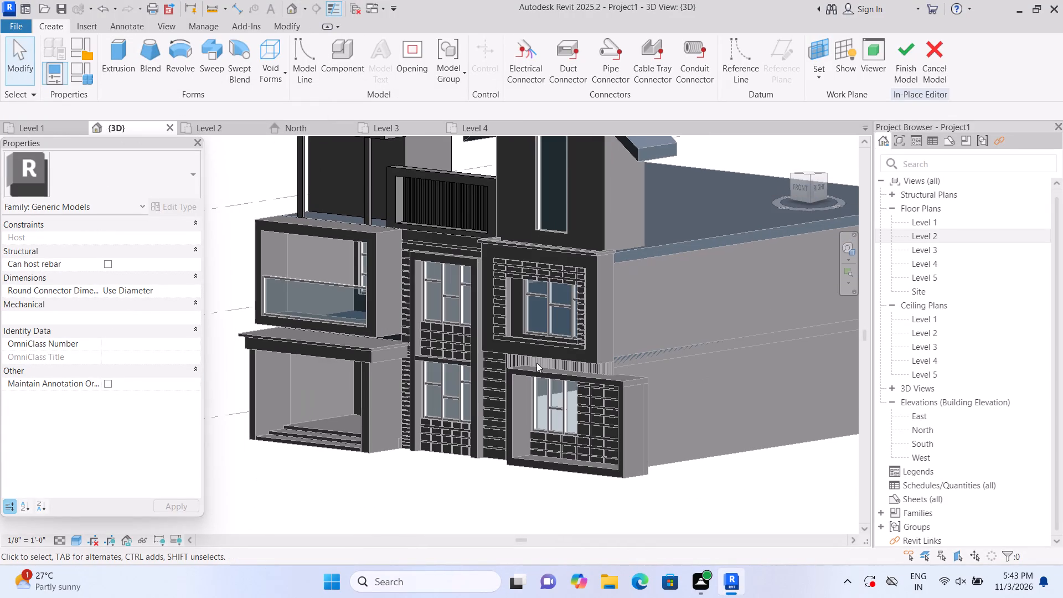
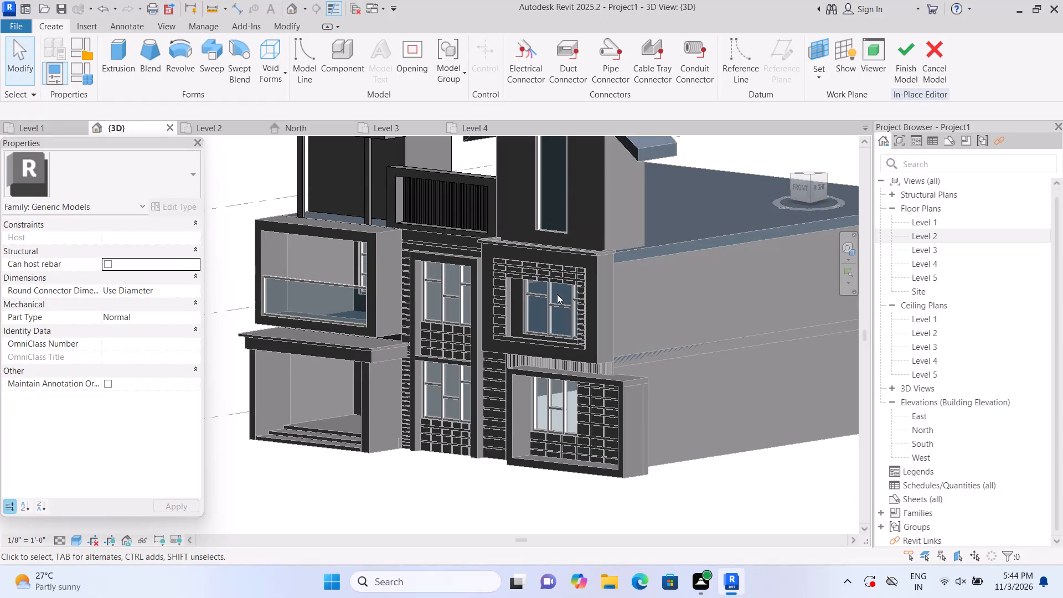
Finish the current in-place model and dismiss the save reminder without saving the project.
scroll(556, 322, up, 2)
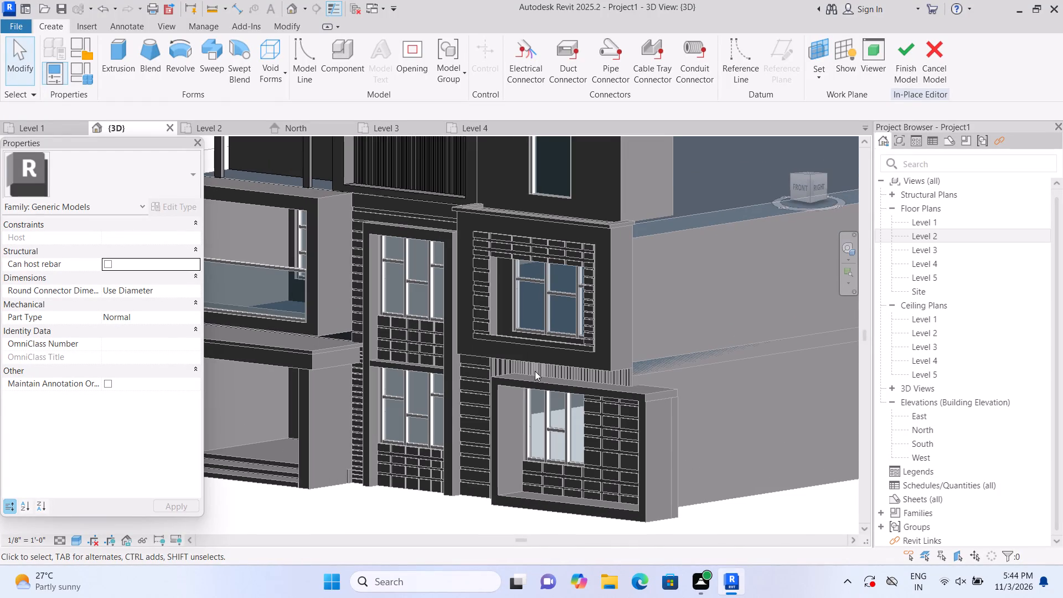
click(910, 71)
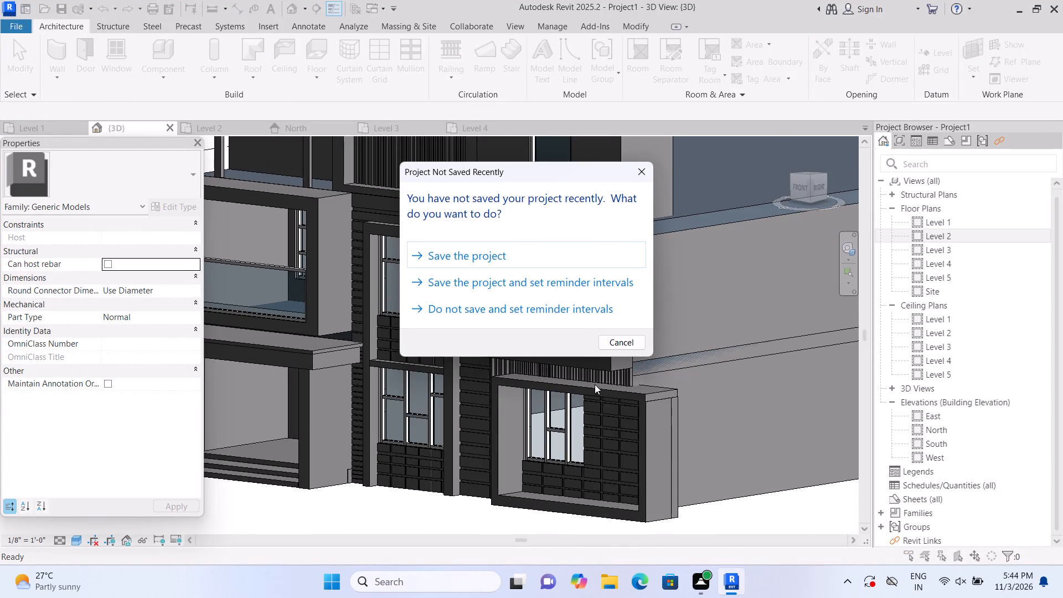
click(640, 176)
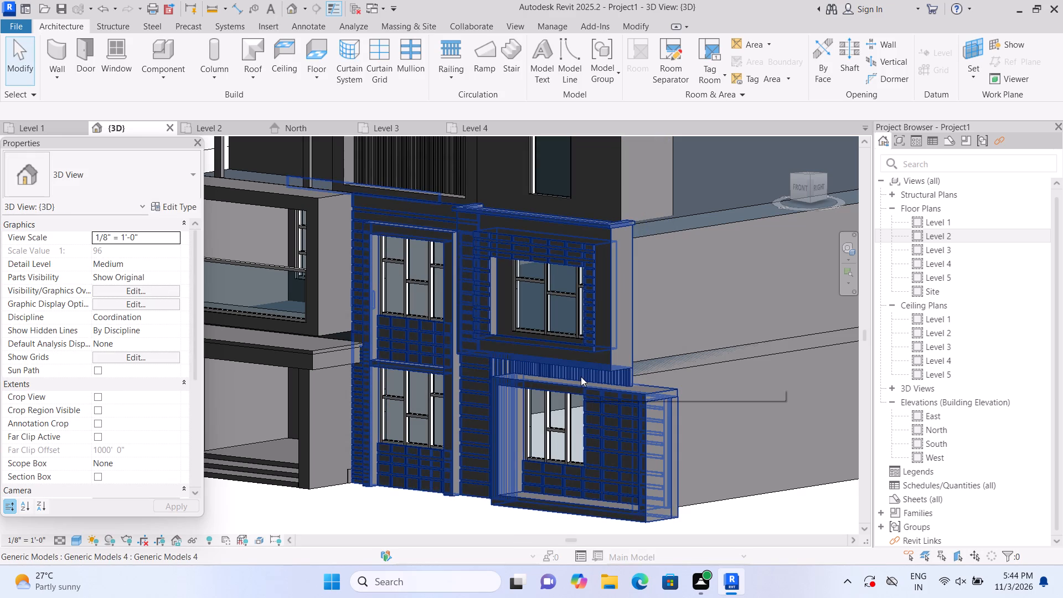
Inspect the front facade's in-place models, checking the void groove extrusions around the upper and lower framed windows and the grooved parapet.
click(602, 442)
click(605, 80)
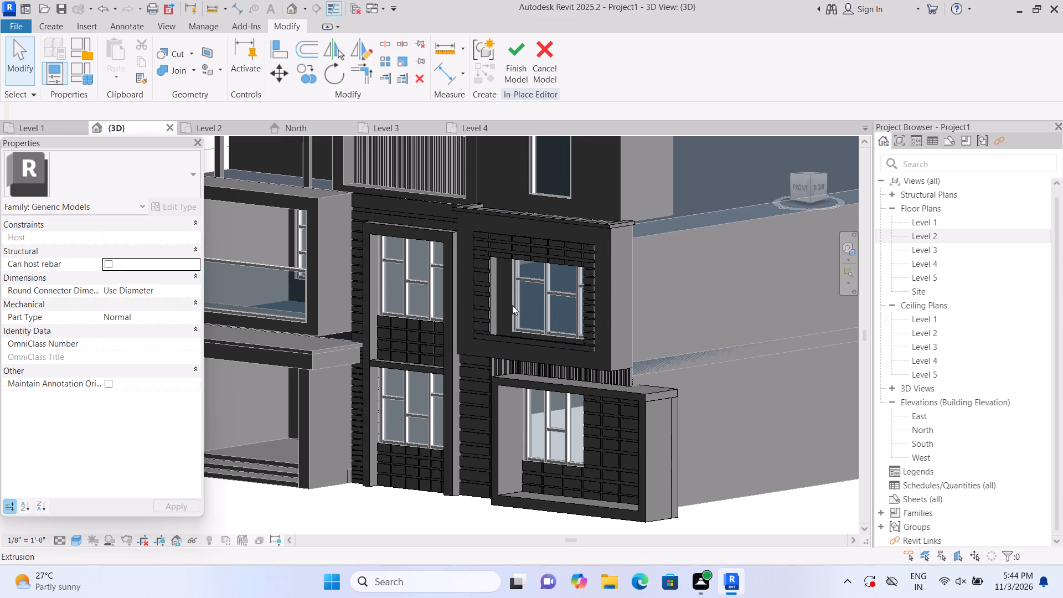
click(492, 269)
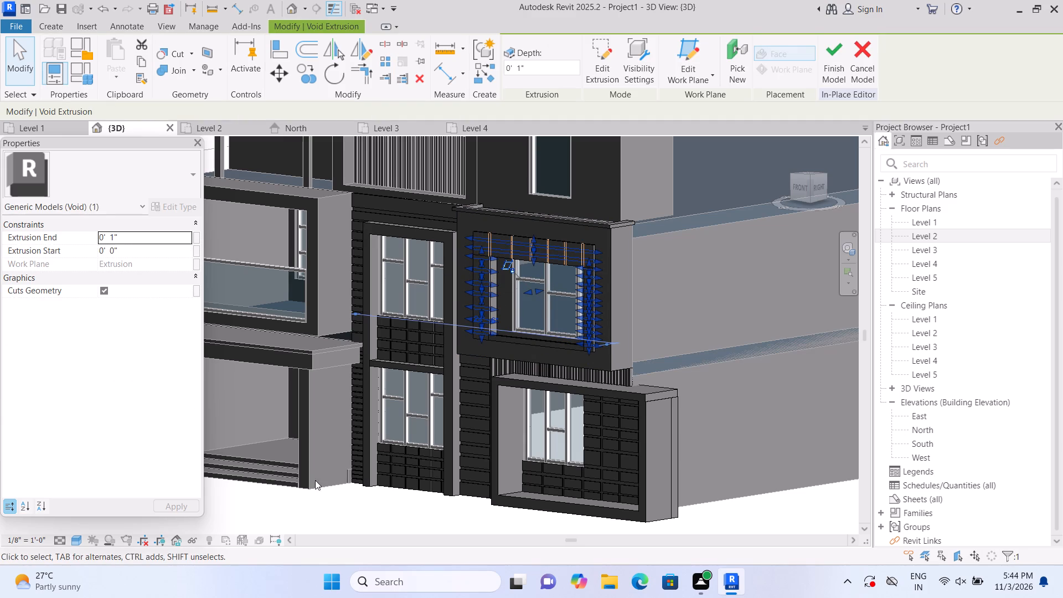
scroll(411, 480, down, 1)
double_click(429, 519)
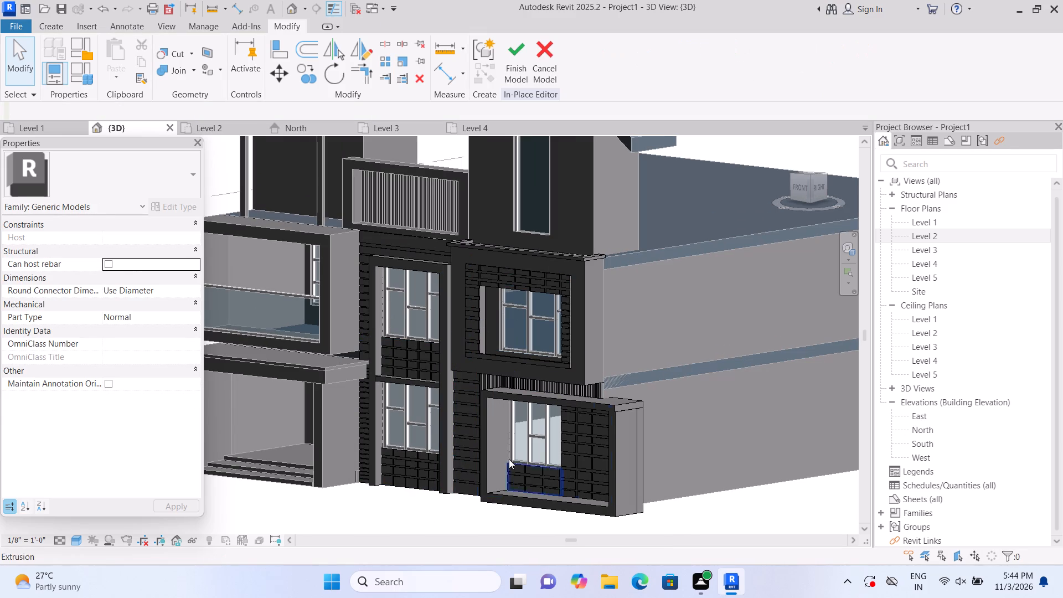
click(575, 466)
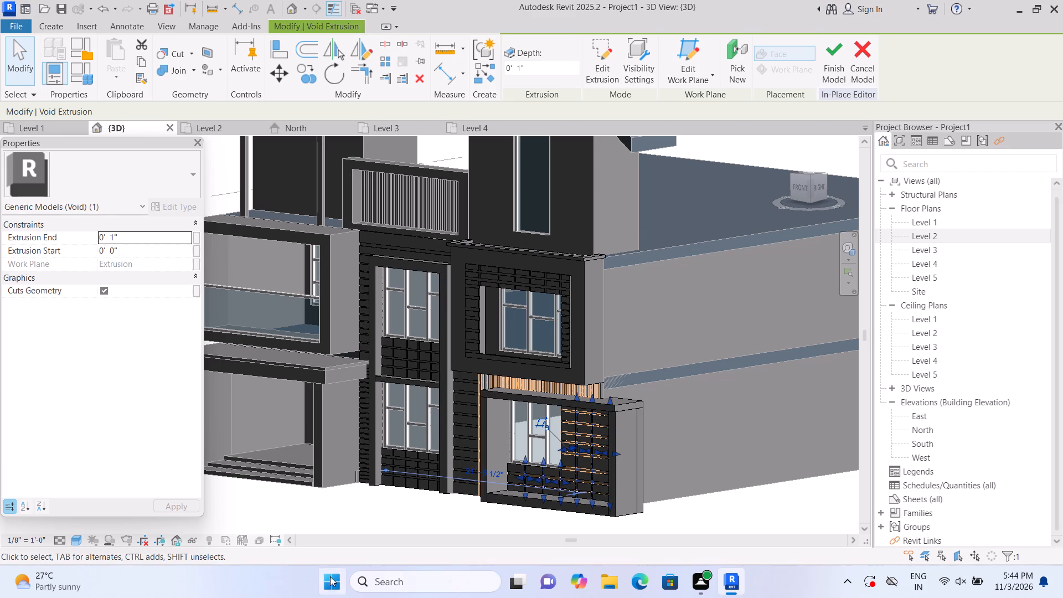
click(355, 519)
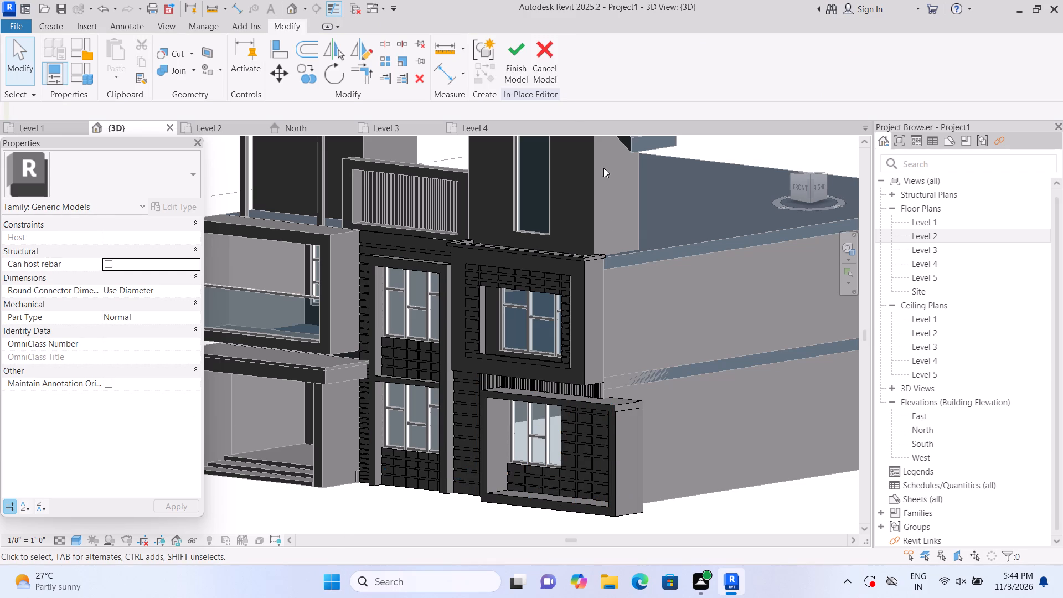
double_click(519, 60)
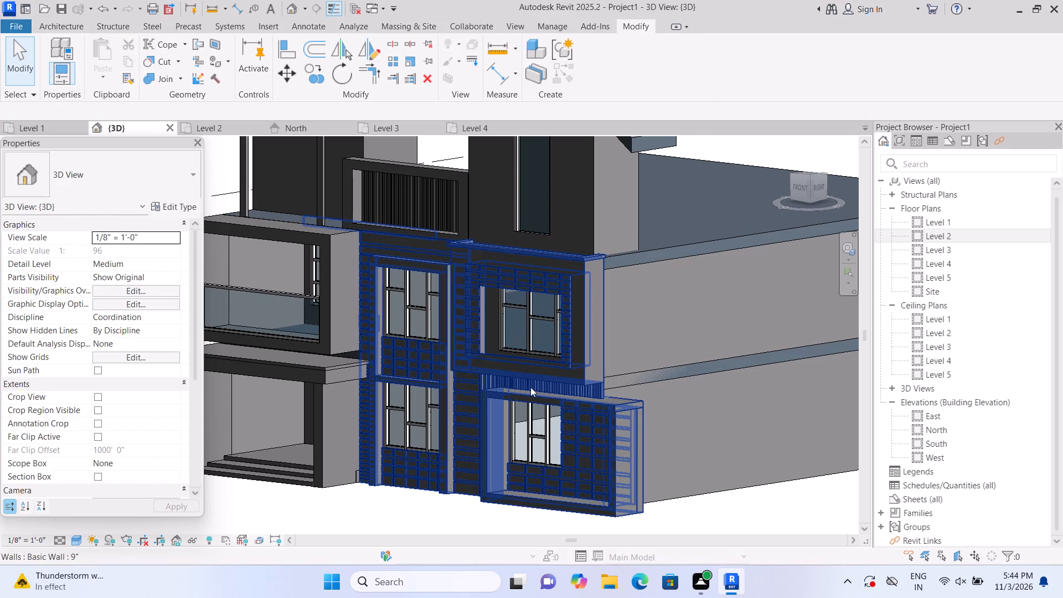
click(573, 451)
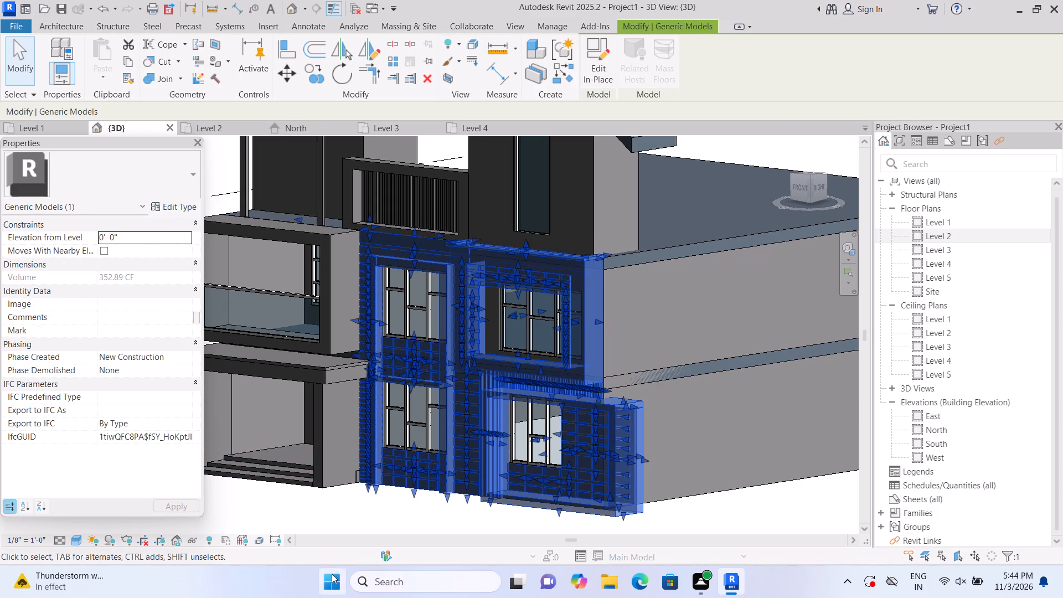
click(333, 513)
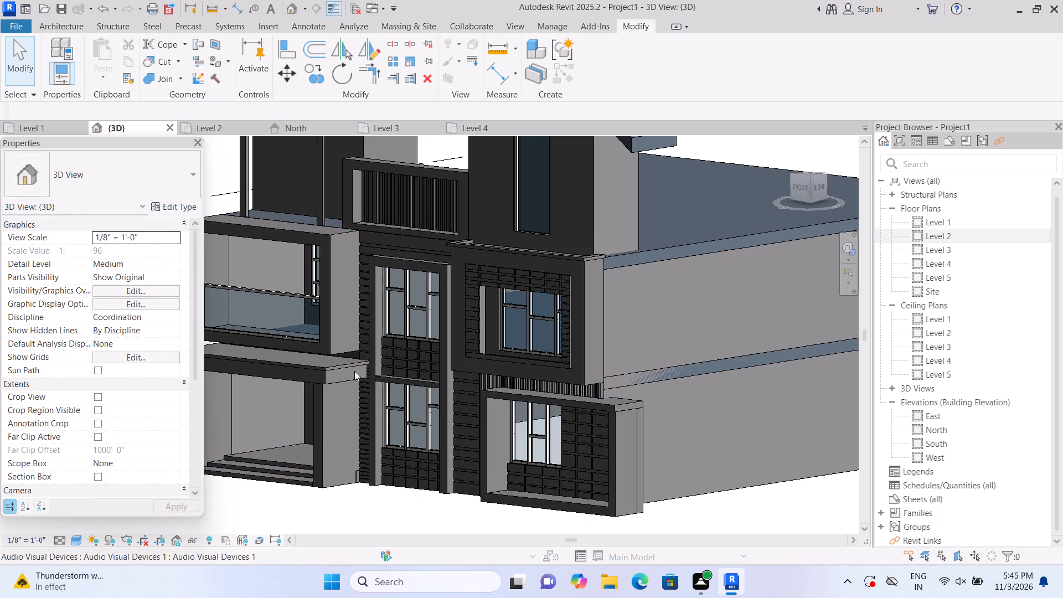
click(416, 205)
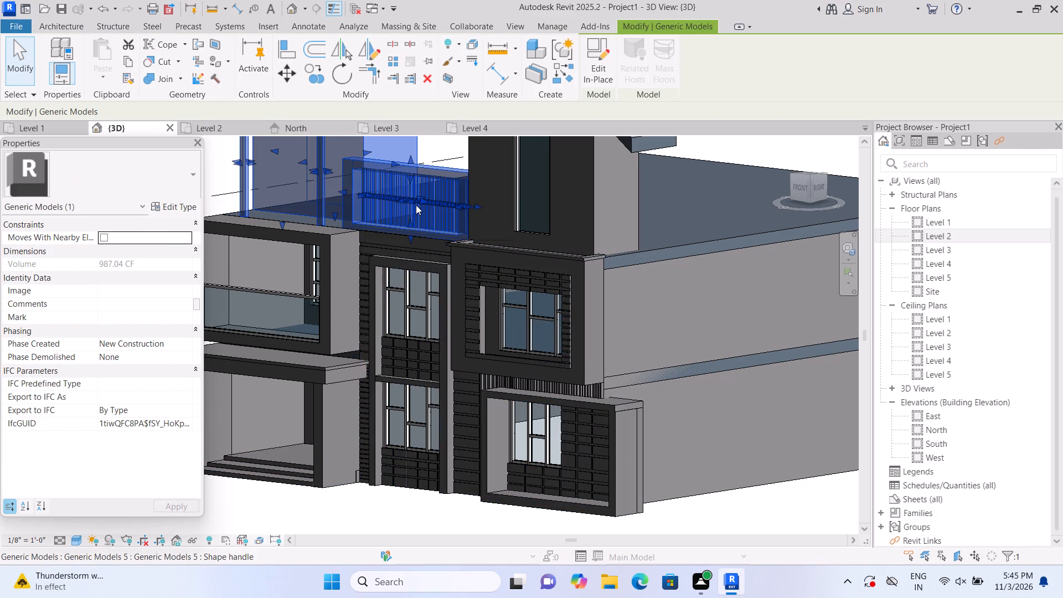
click(352, 515)
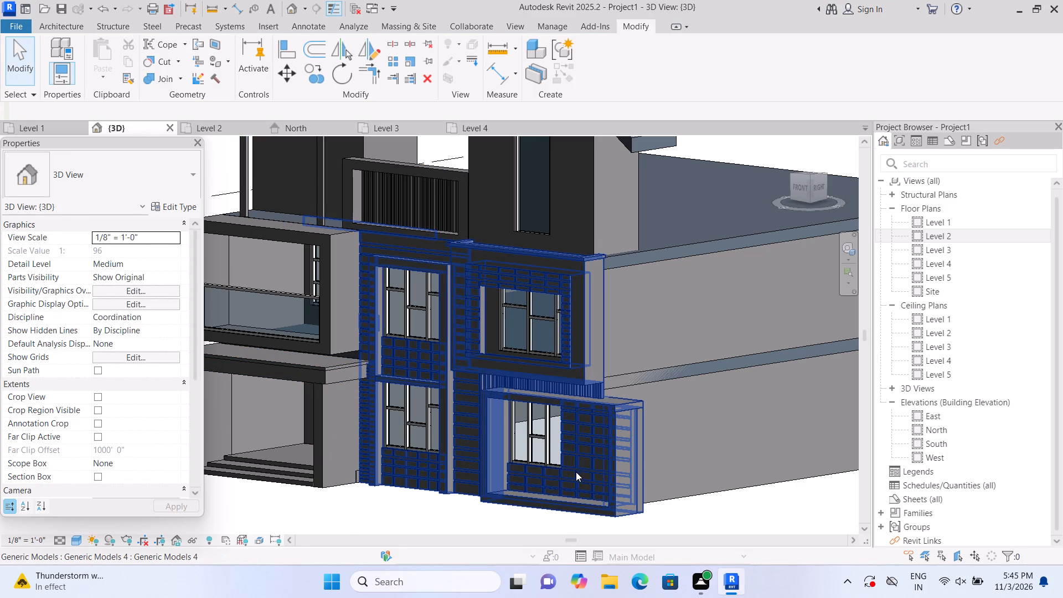
Reopen the front facade model for in-place editing, examine the house front in the Realistic visual style, and finish the model.
click(577, 473)
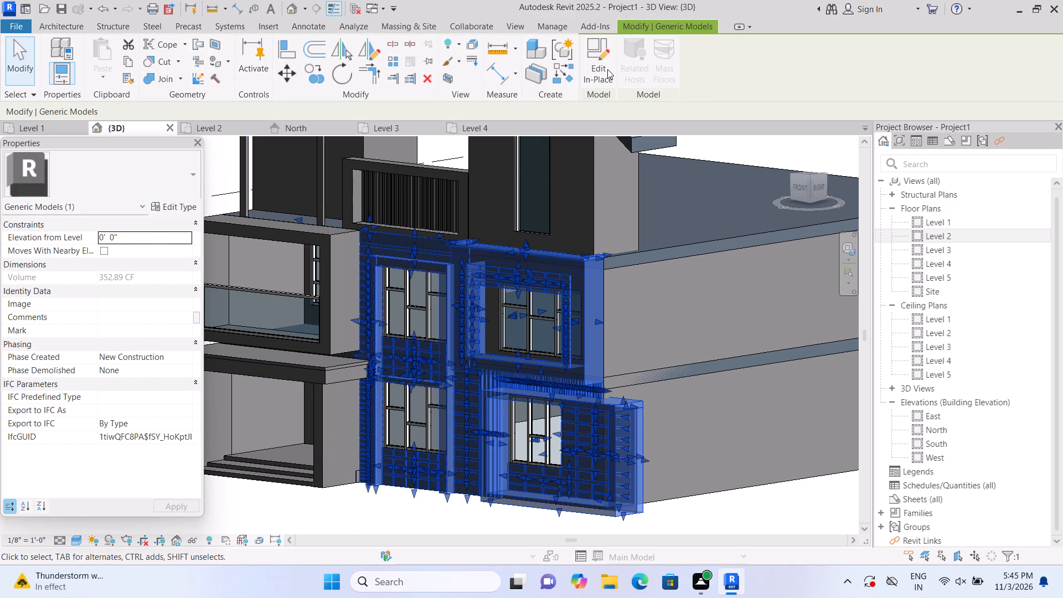
click(607, 69)
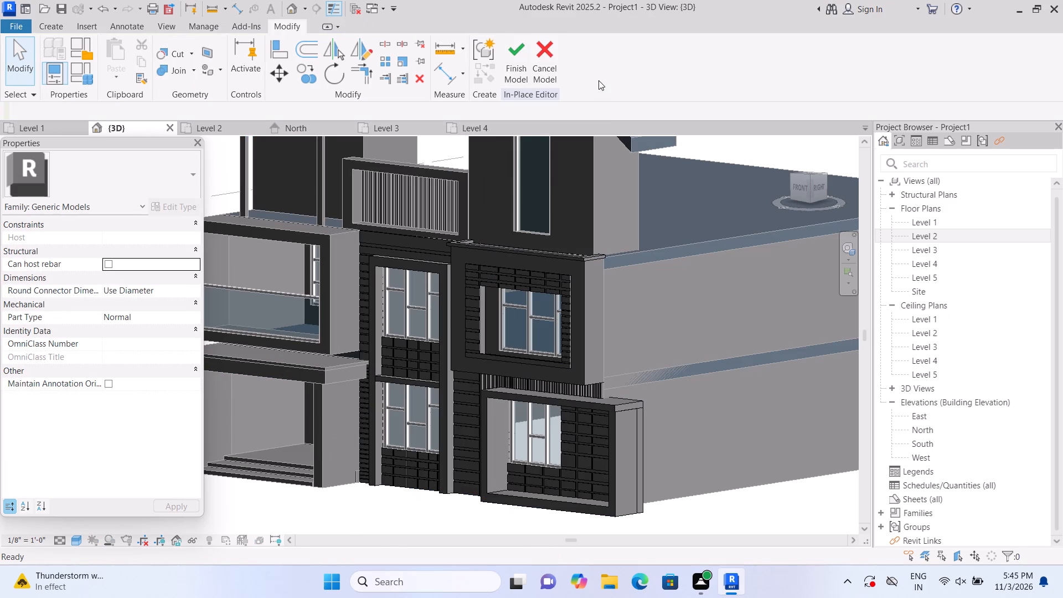
scroll(624, 202, down, 2)
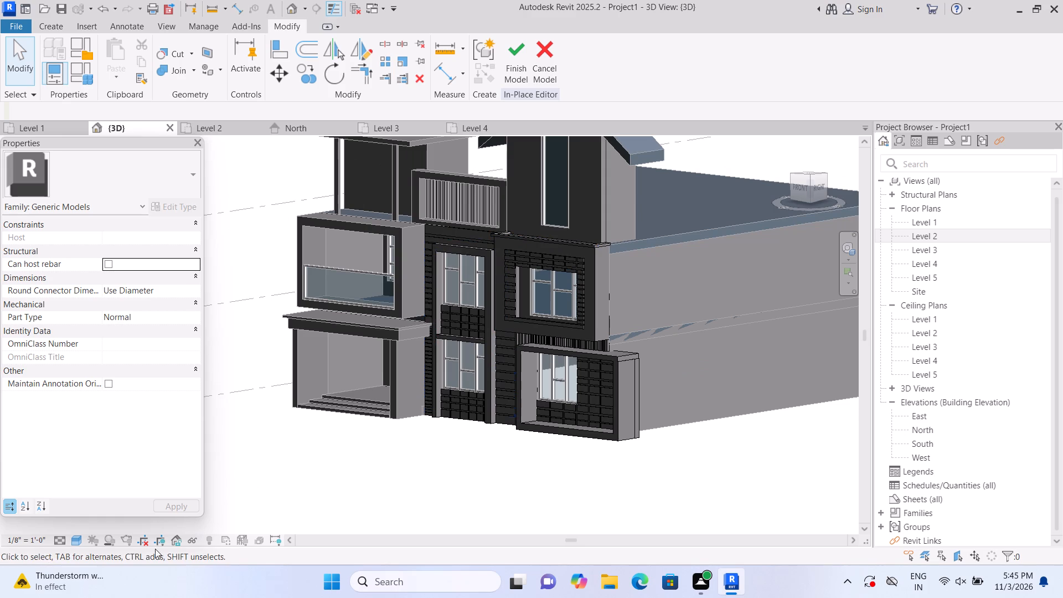
click(71, 543)
click(94, 524)
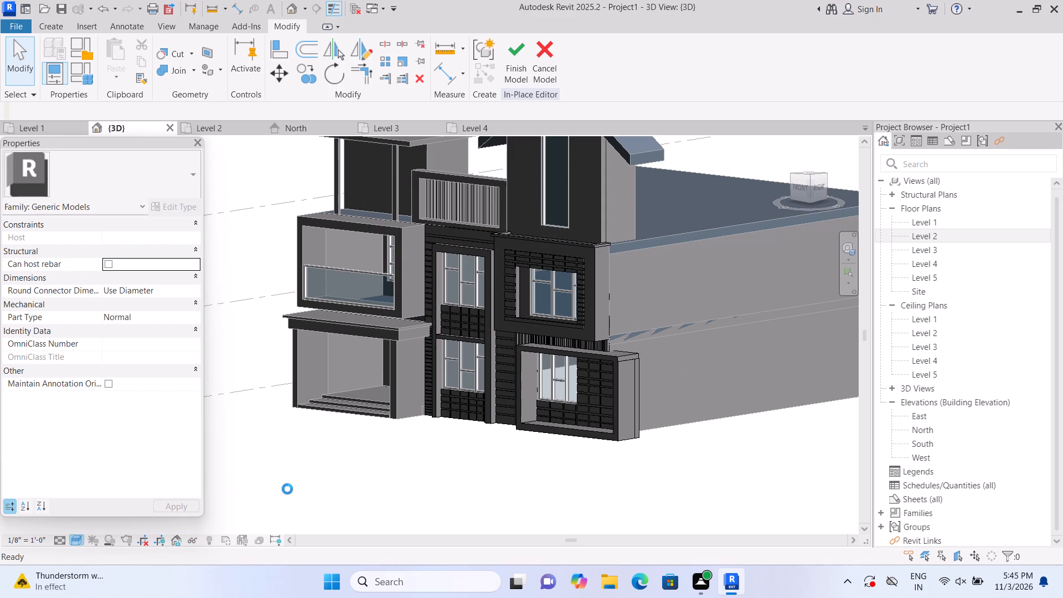
middle_drag(353, 445, 347, 494)
scroll(352, 491, up, 1)
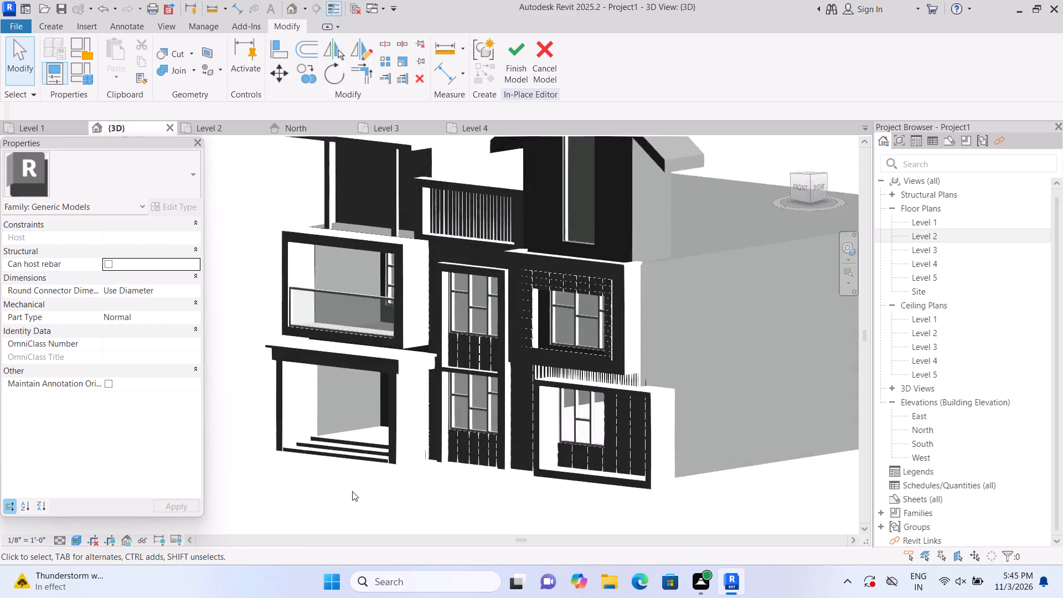
scroll(352, 491, up, 1)
middle_drag(360, 476, 314, 501)
scroll(314, 502, down, 1)
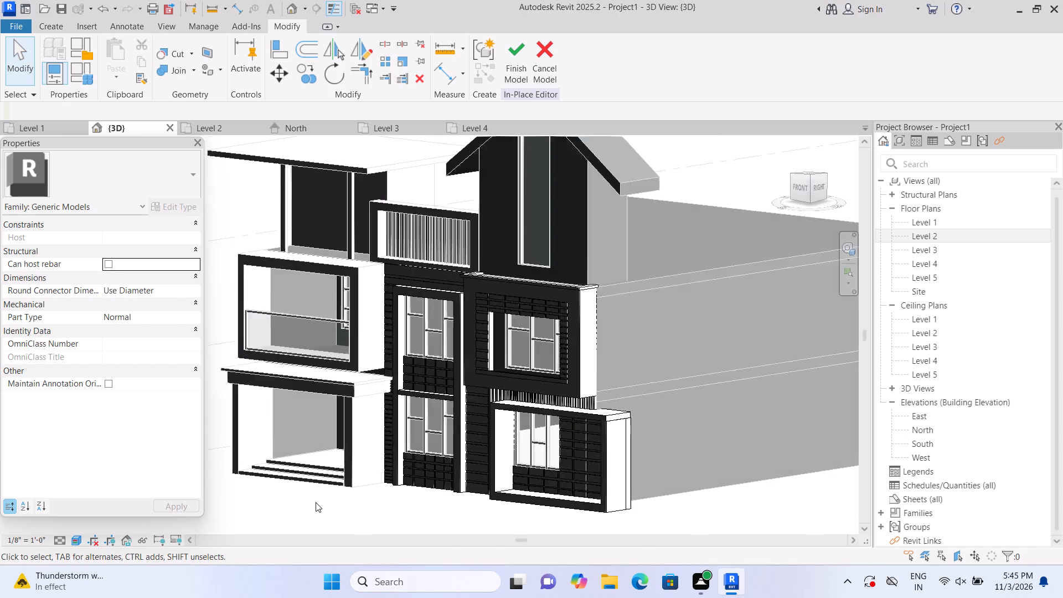
scroll(316, 502, down, 1)
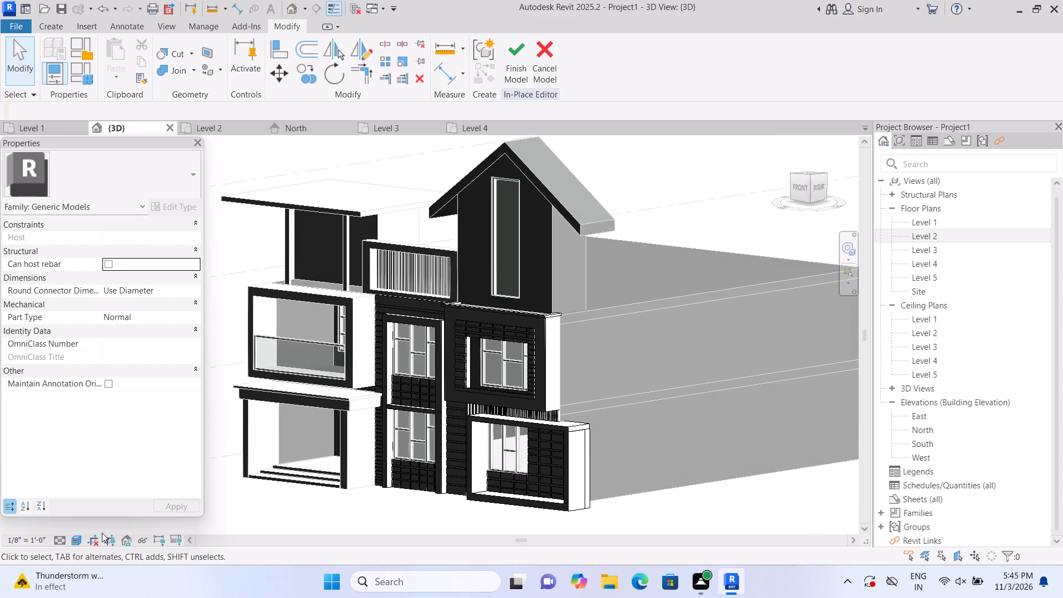
click(77, 538)
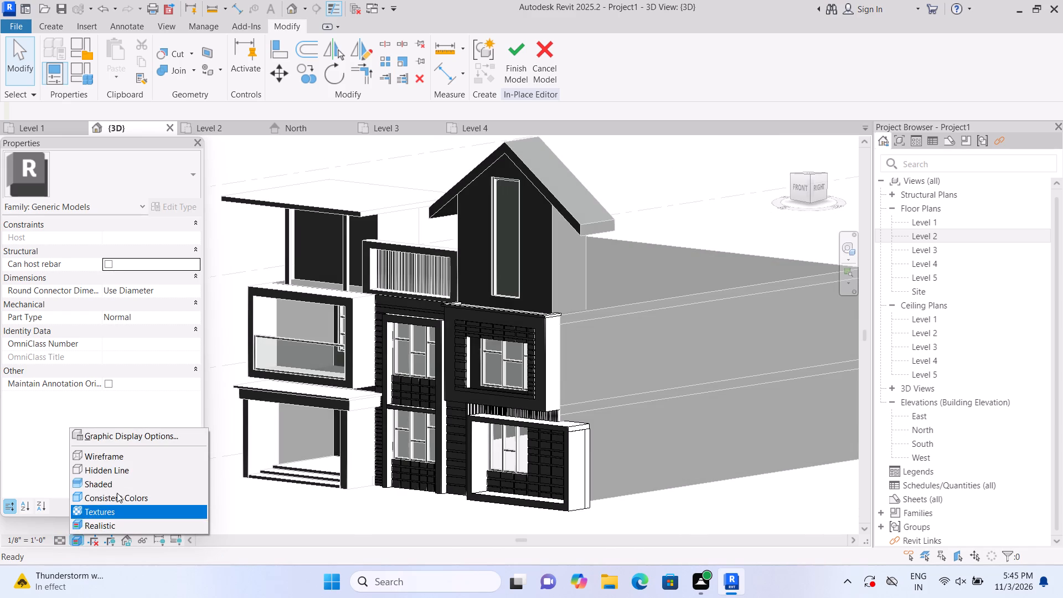
click(519, 71)
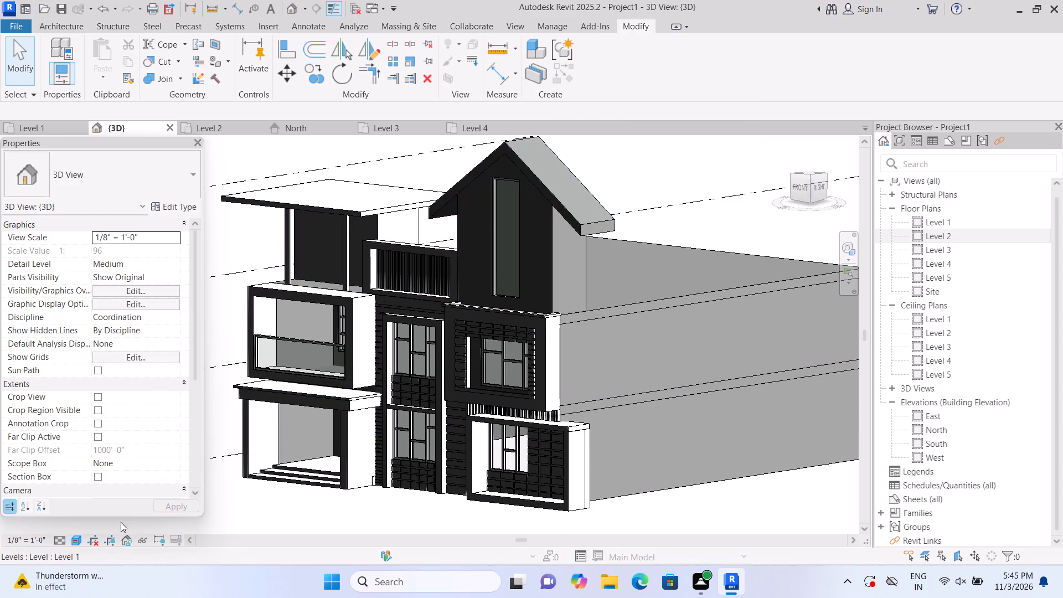
Set the 3D view's visual style to Shaded.
click(74, 545)
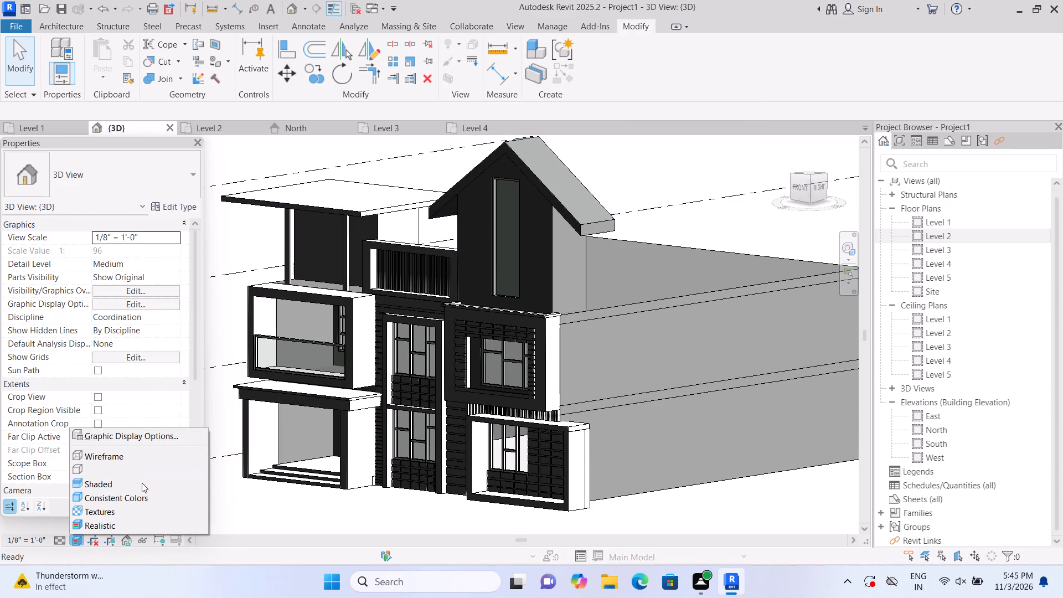
click(137, 488)
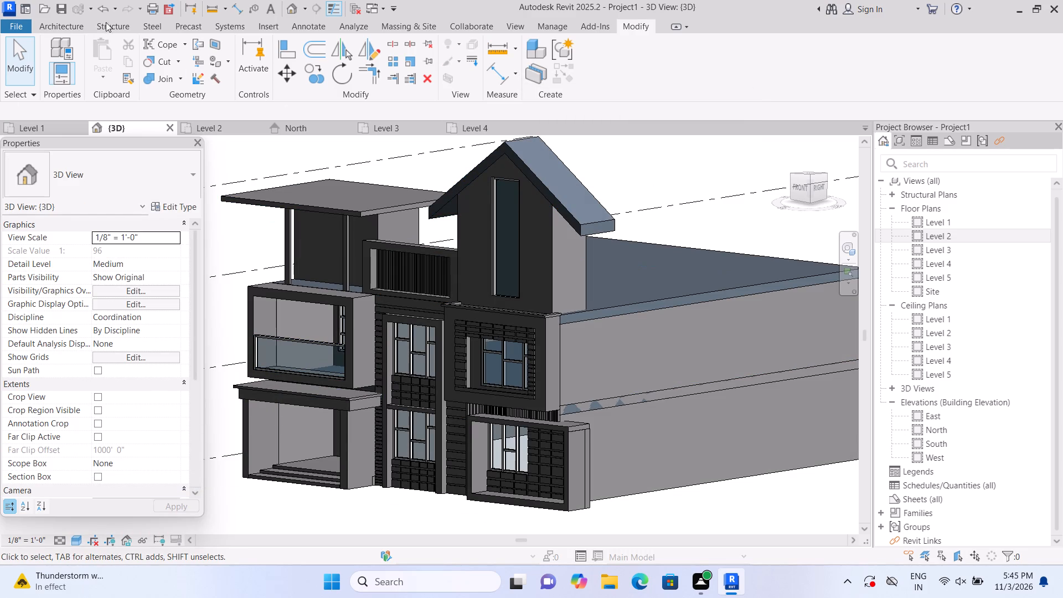
Start a new in-place model in the Generic Models category with the suggested name Generic Models 6.
click(77, 26)
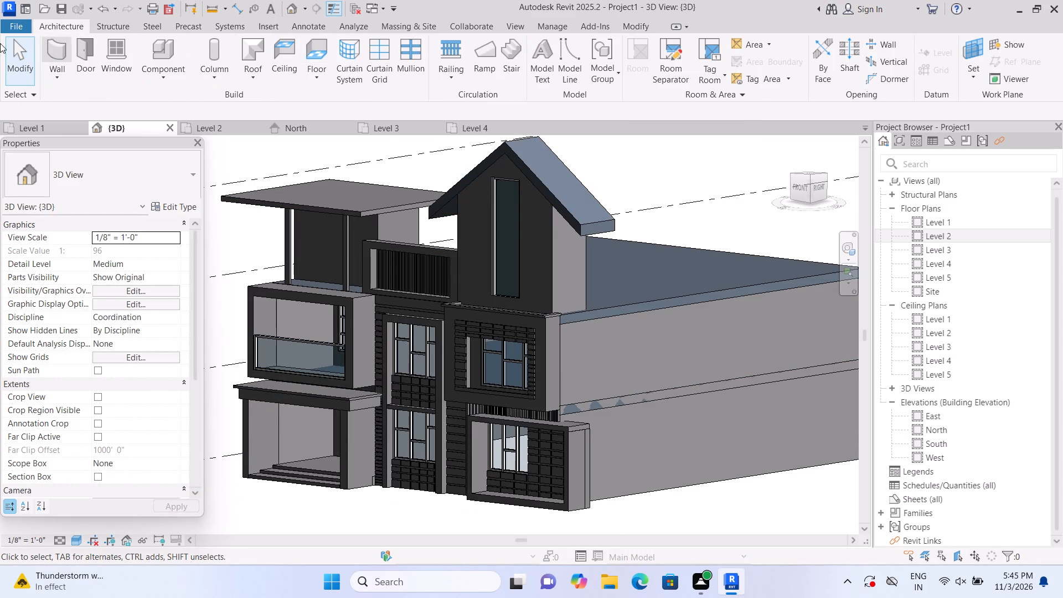
click(153, 79)
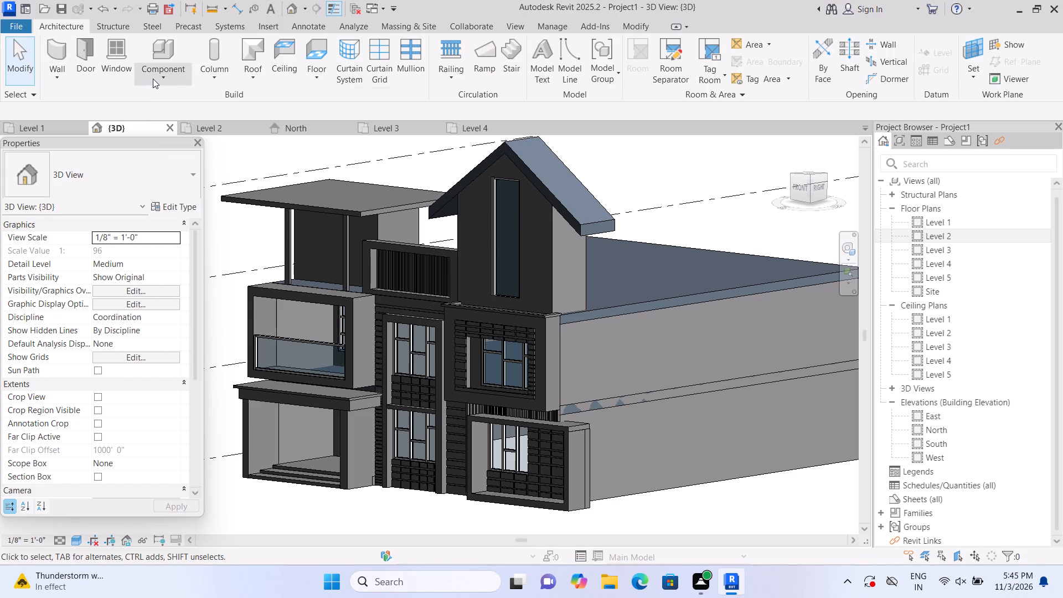
click(172, 123)
scroll(490, 229, down, 2)
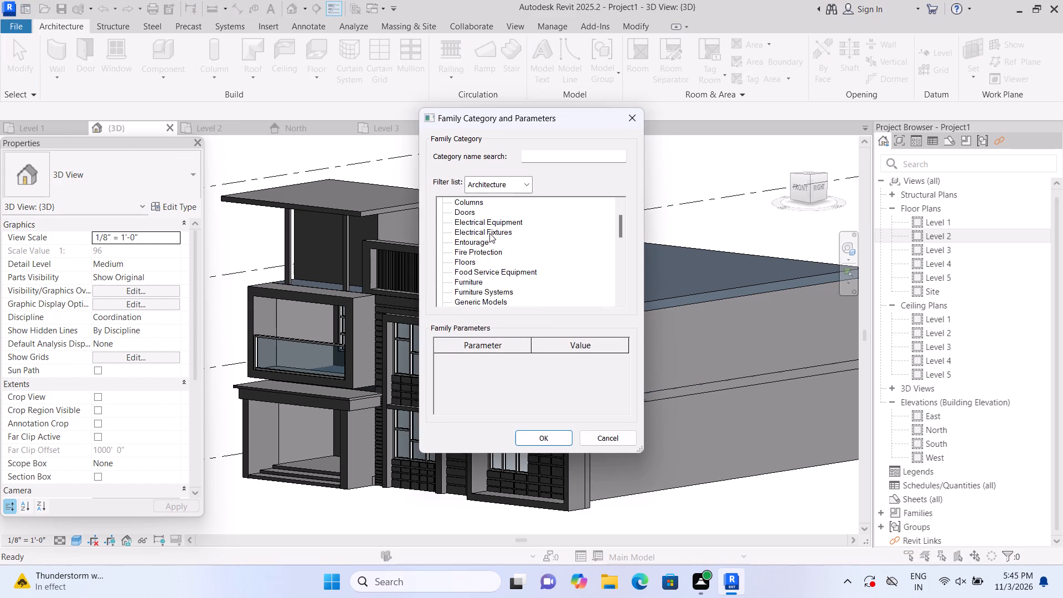
scroll(489, 233, down, 6)
click(500, 252)
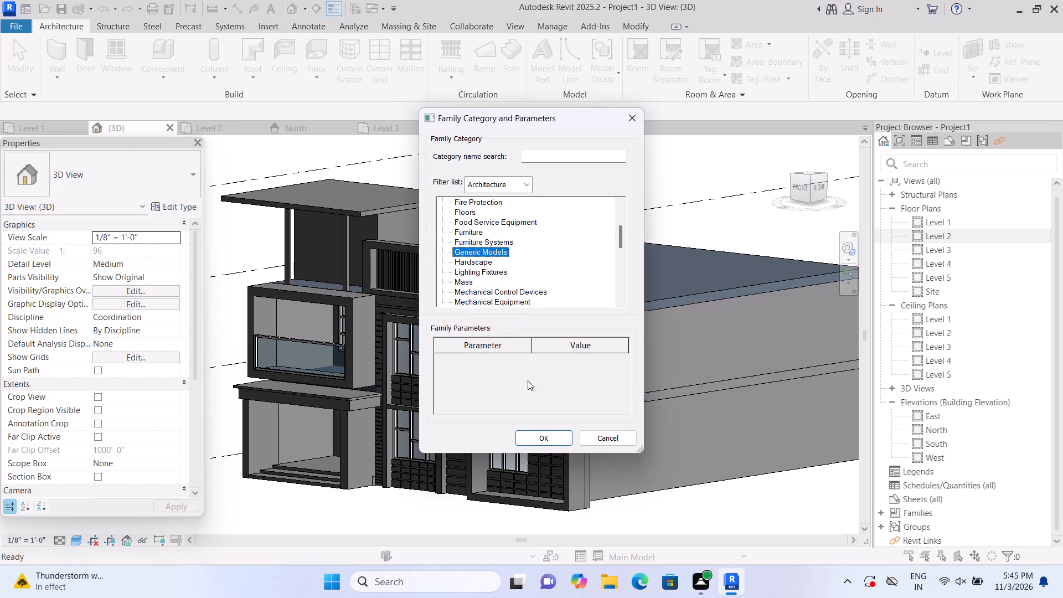
click(539, 443)
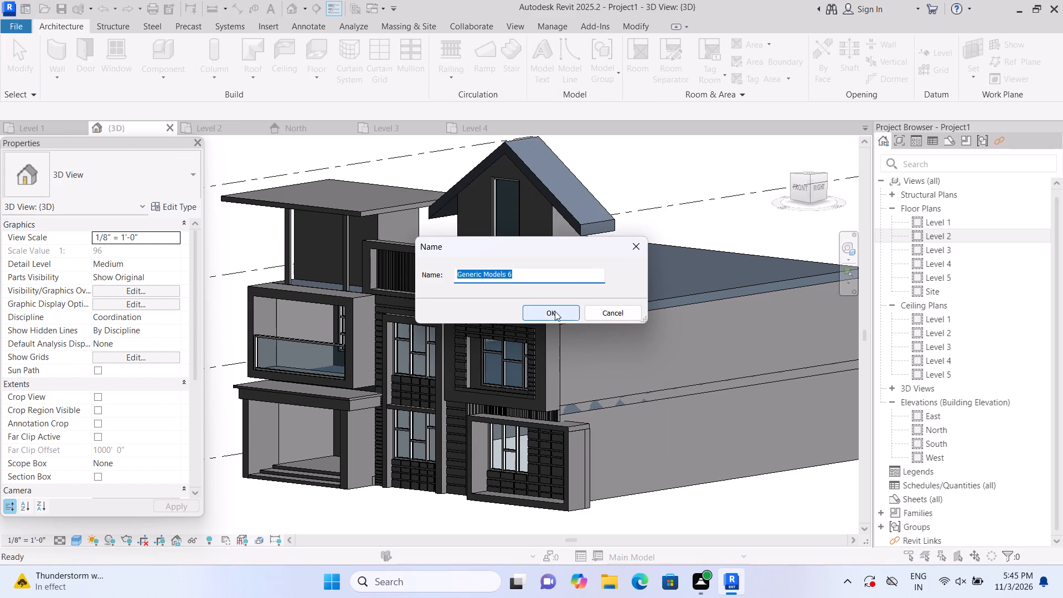
click(555, 311)
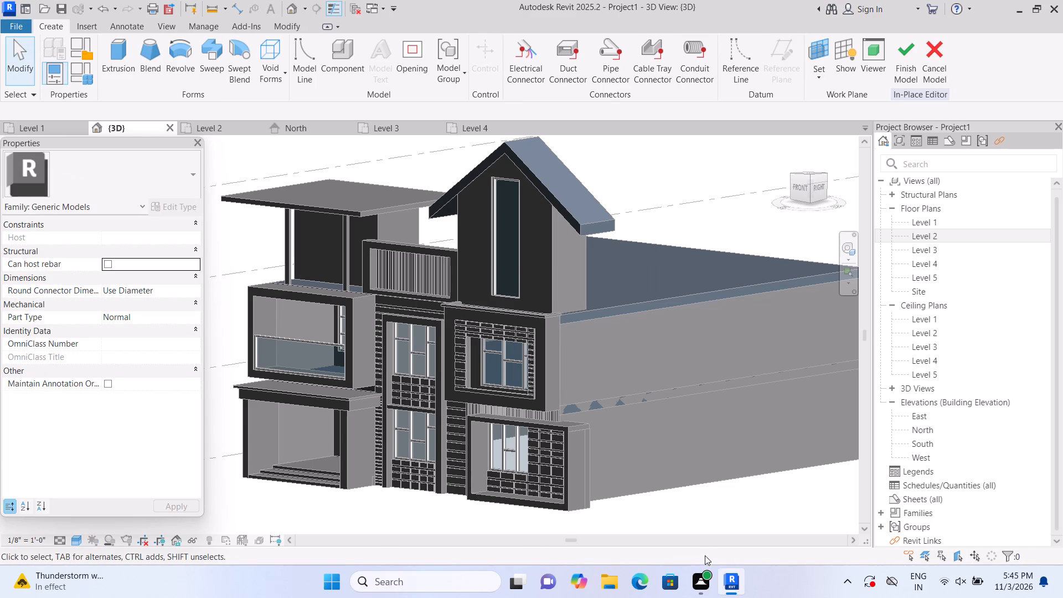
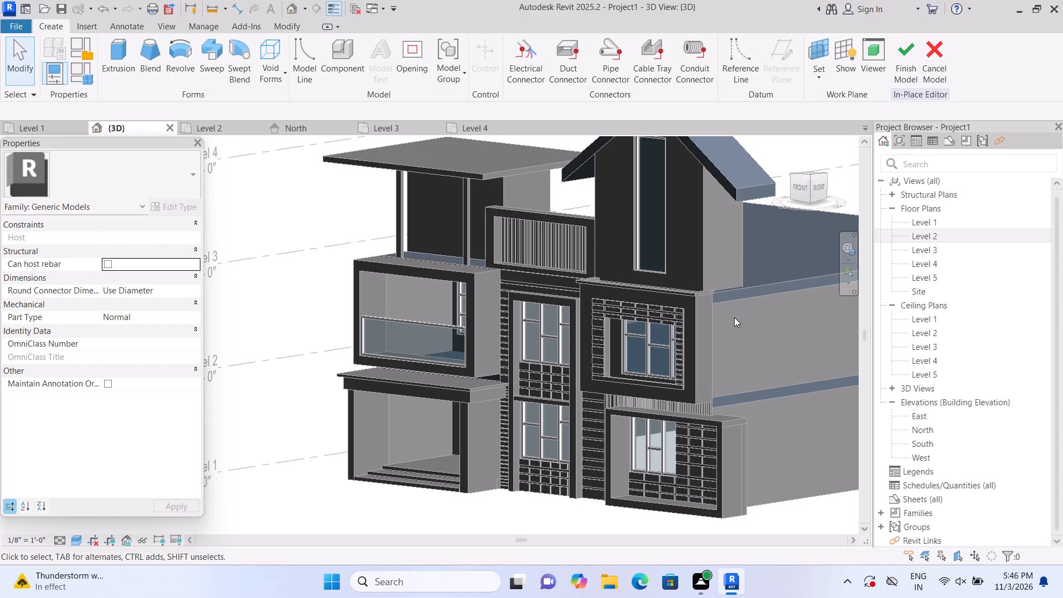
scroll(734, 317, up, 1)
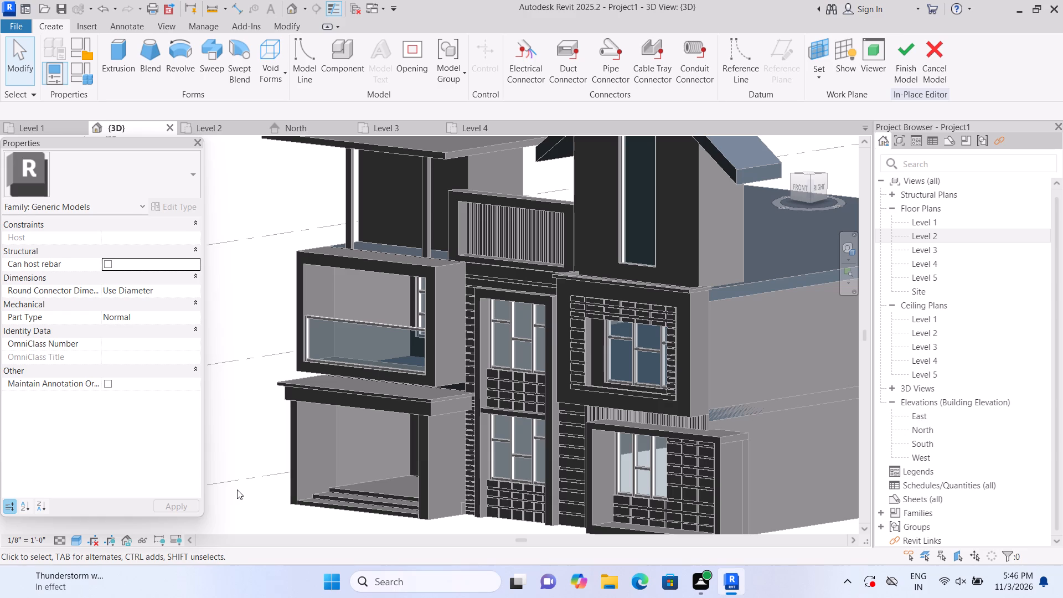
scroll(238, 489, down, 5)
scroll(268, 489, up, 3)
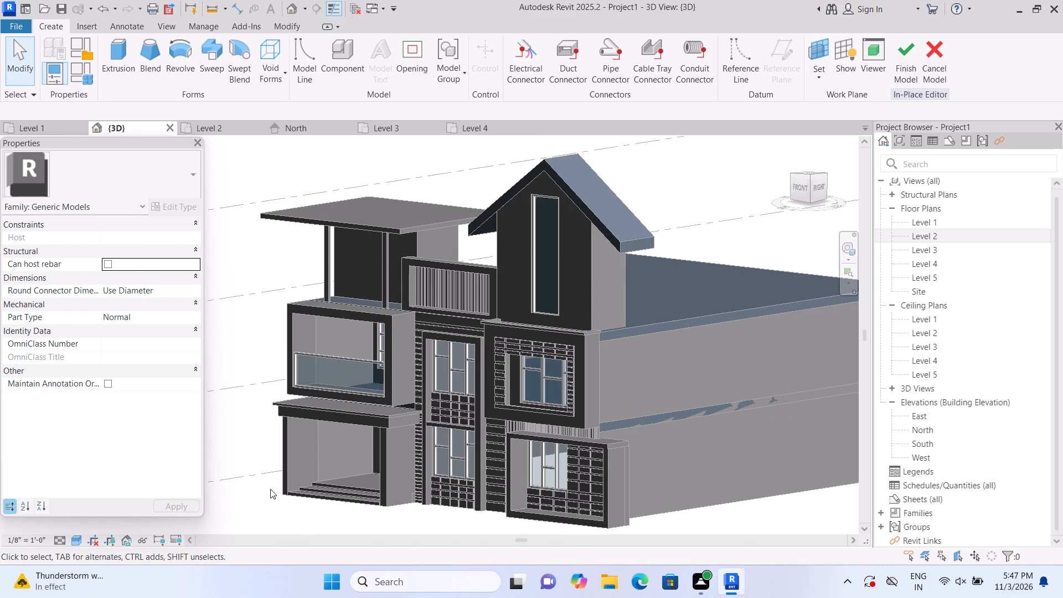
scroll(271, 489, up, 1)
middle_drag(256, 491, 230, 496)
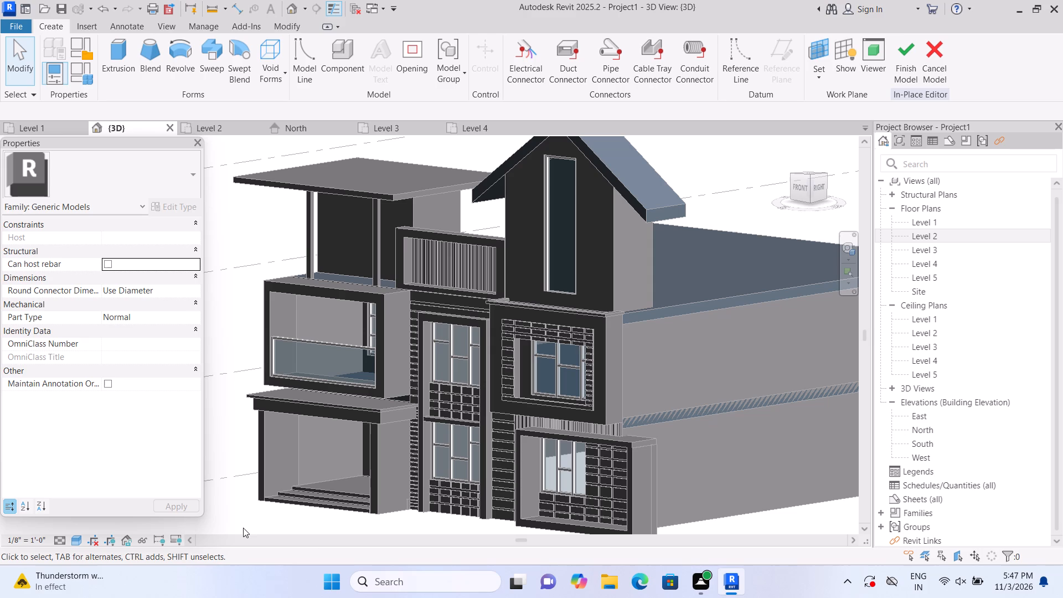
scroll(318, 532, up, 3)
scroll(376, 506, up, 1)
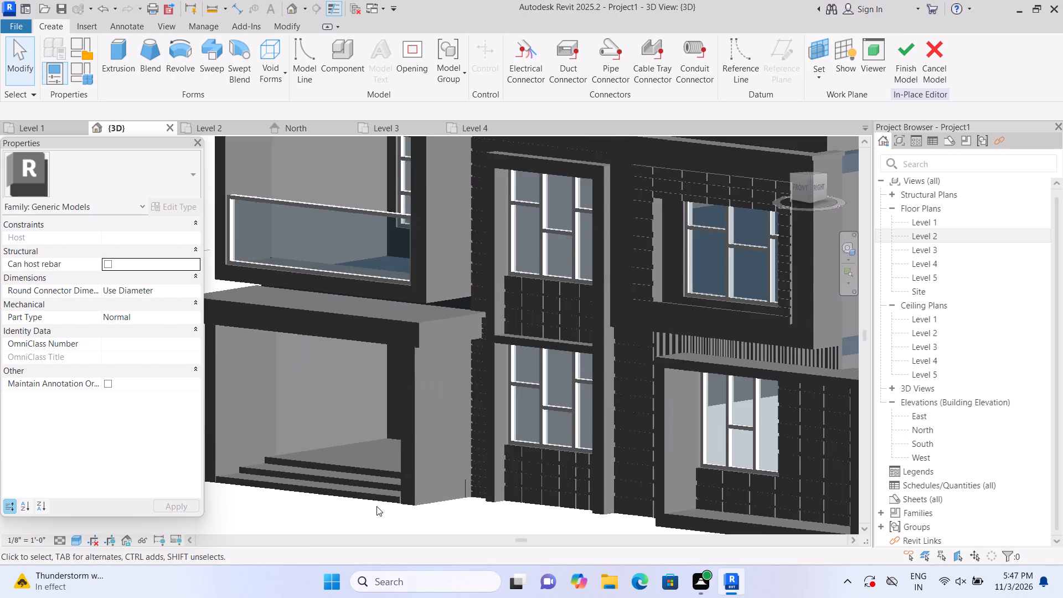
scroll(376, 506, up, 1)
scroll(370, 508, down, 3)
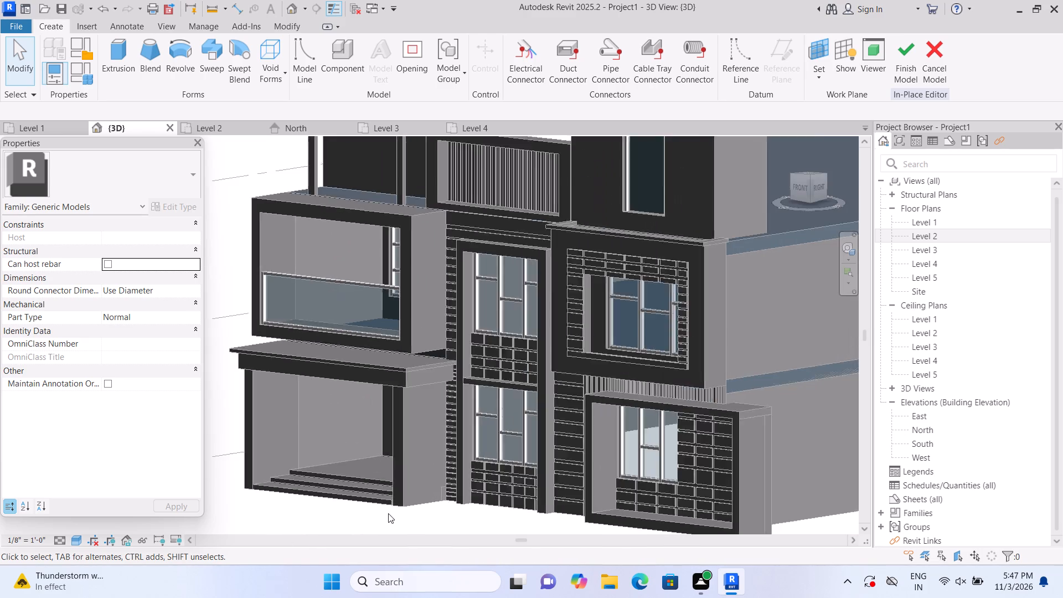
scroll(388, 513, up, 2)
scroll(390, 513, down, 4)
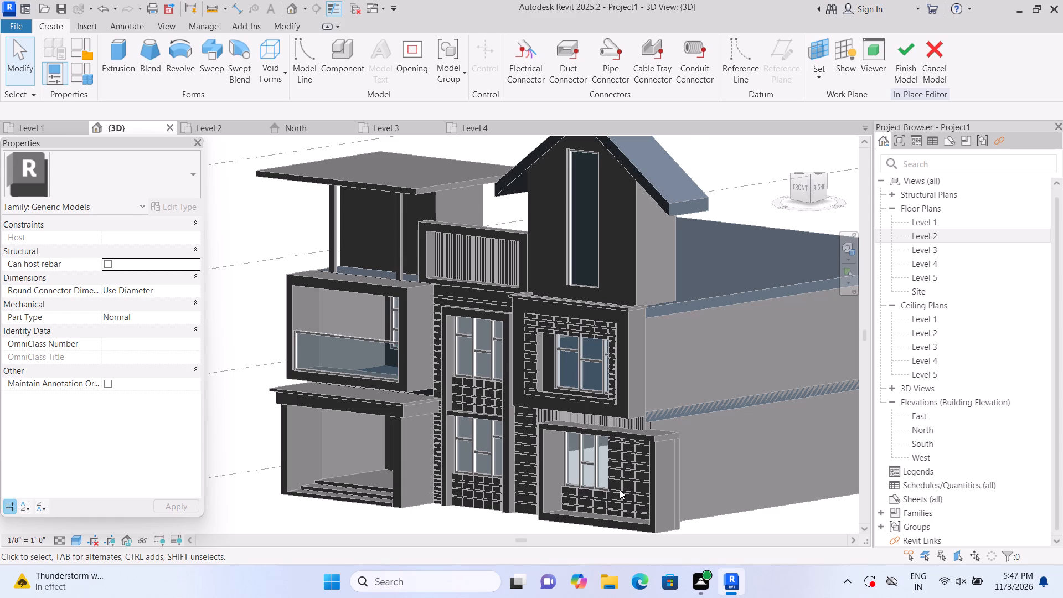
Examine the ground-floor framed window and the grooved block cladding beside and below it up close in 3D.
scroll(620, 488, up, 5)
middle_drag(618, 499, 582, 431)
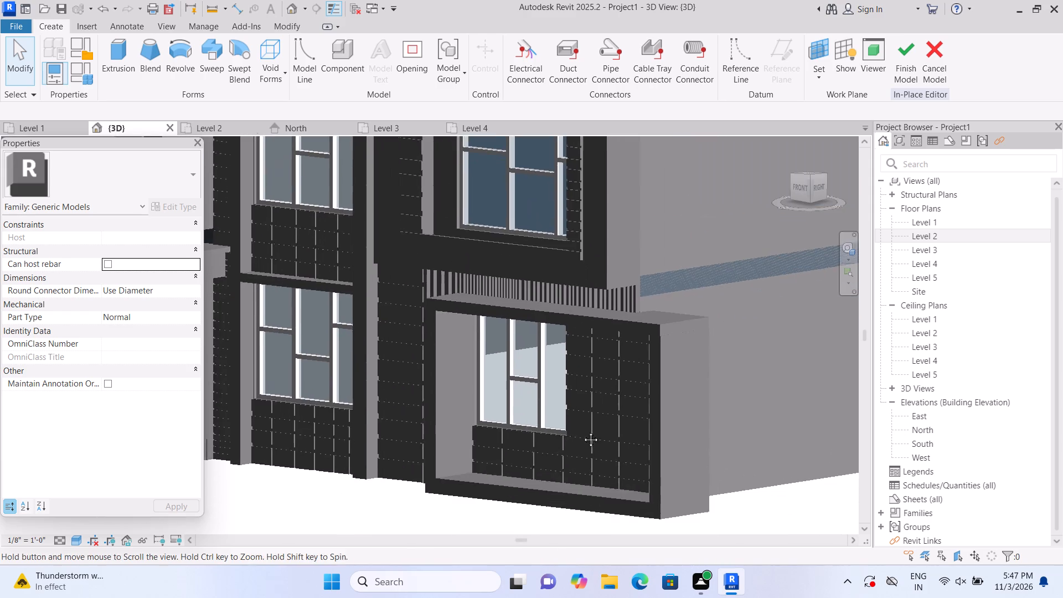
middle_drag(582, 431, 581, 431)
scroll(593, 455, up, 2)
middle_drag(596, 460, 599, 483)
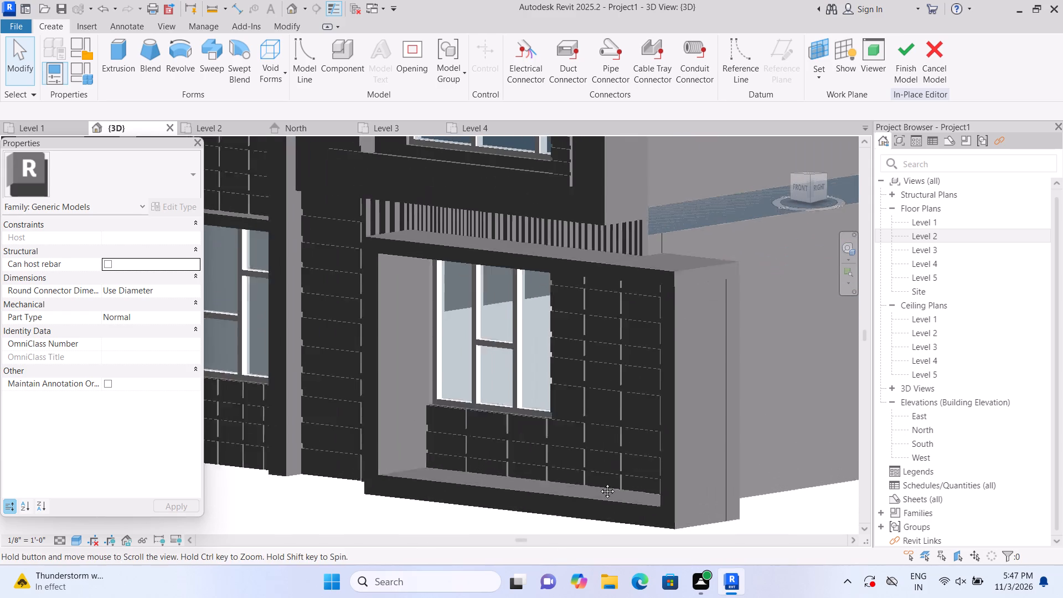
middle_drag(599, 483, 596, 527)
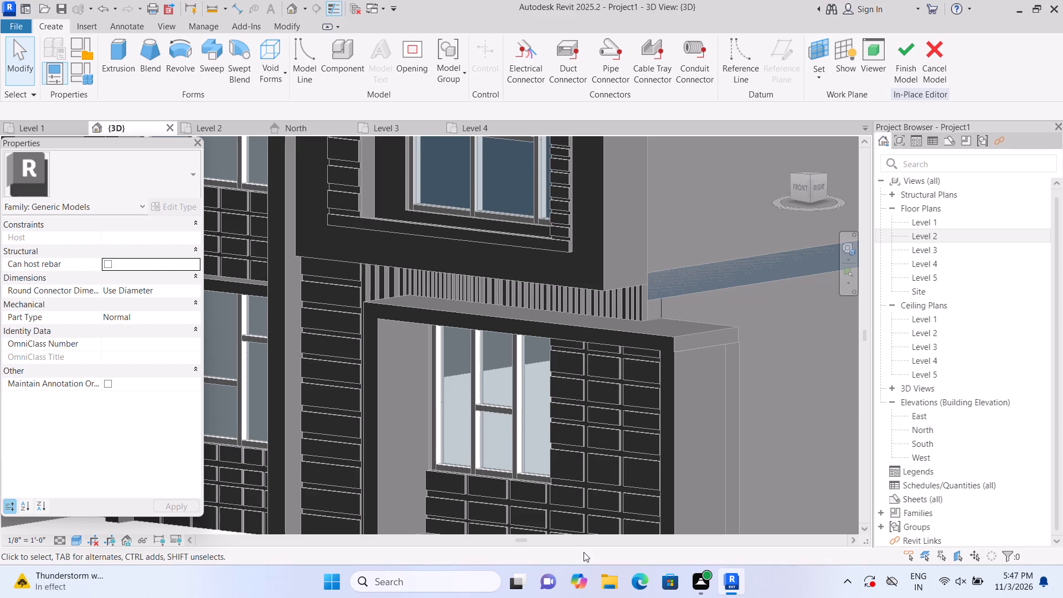
scroll(594, 573, up, 1)
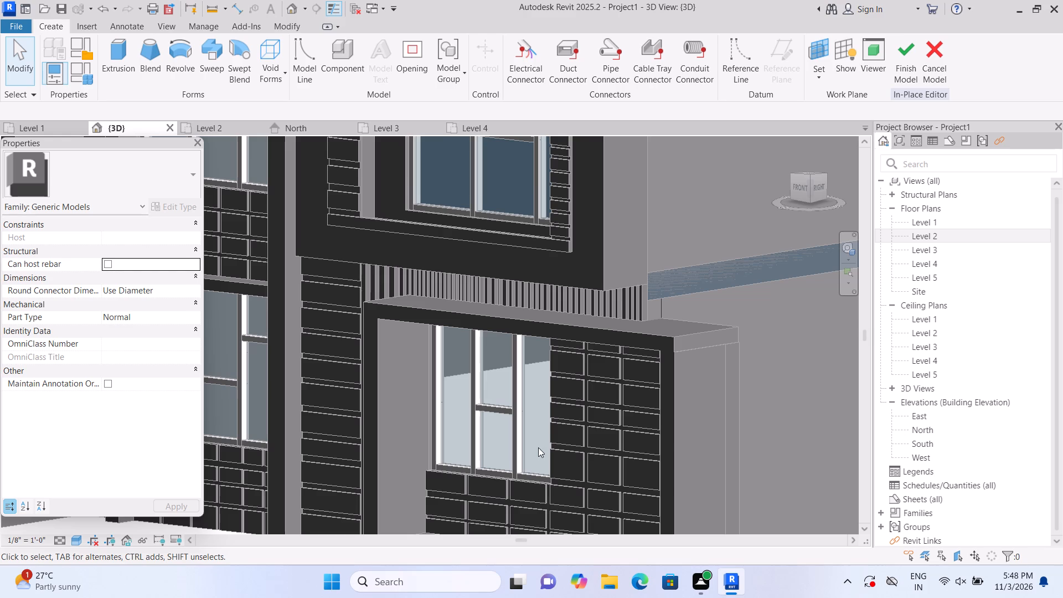
scroll(538, 447, down, 1)
scroll(543, 470, up, 5)
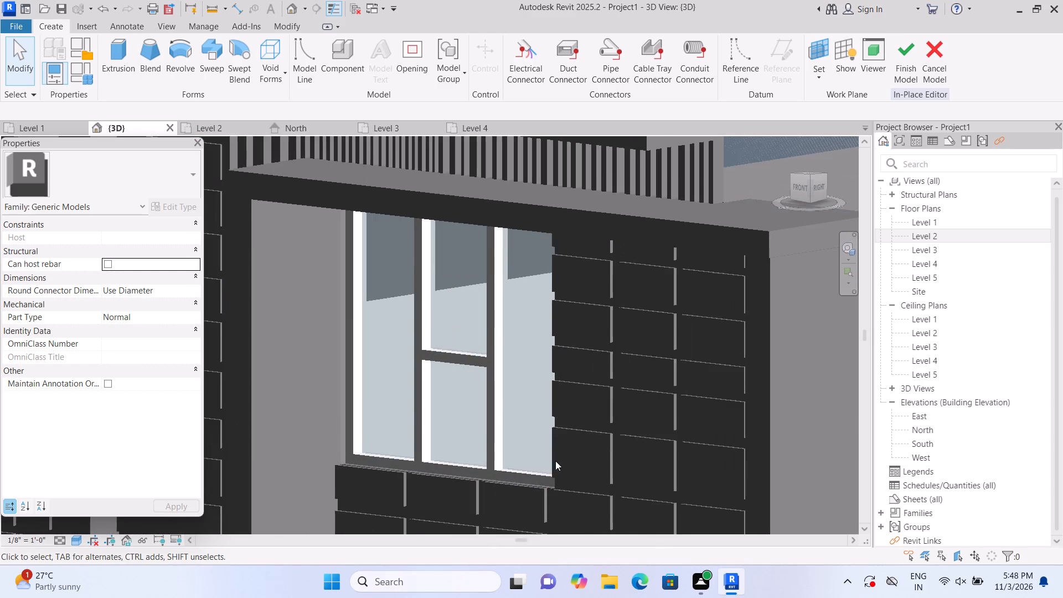
scroll(555, 461, up, 2)
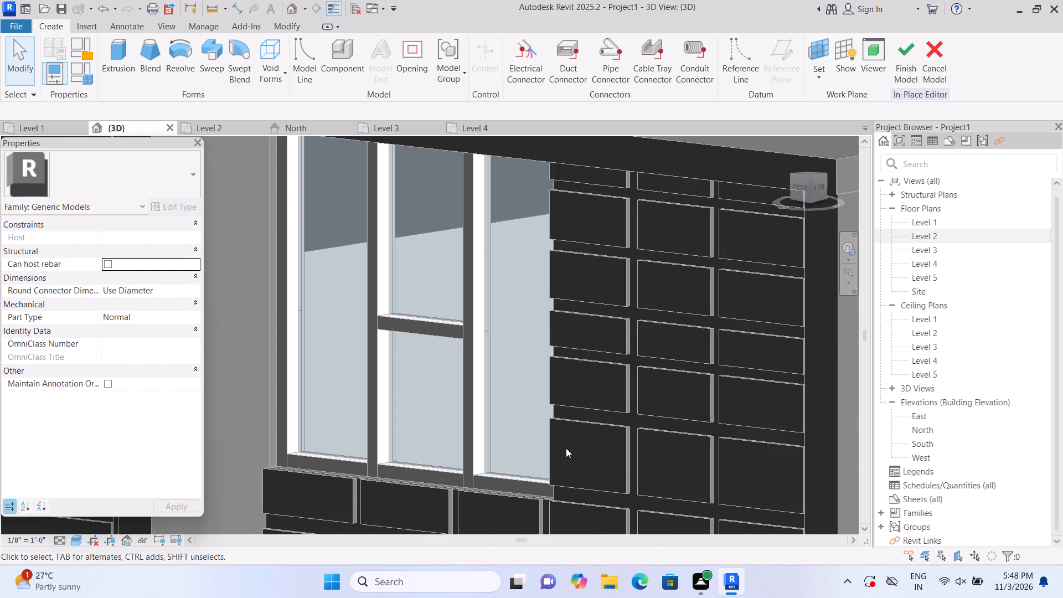
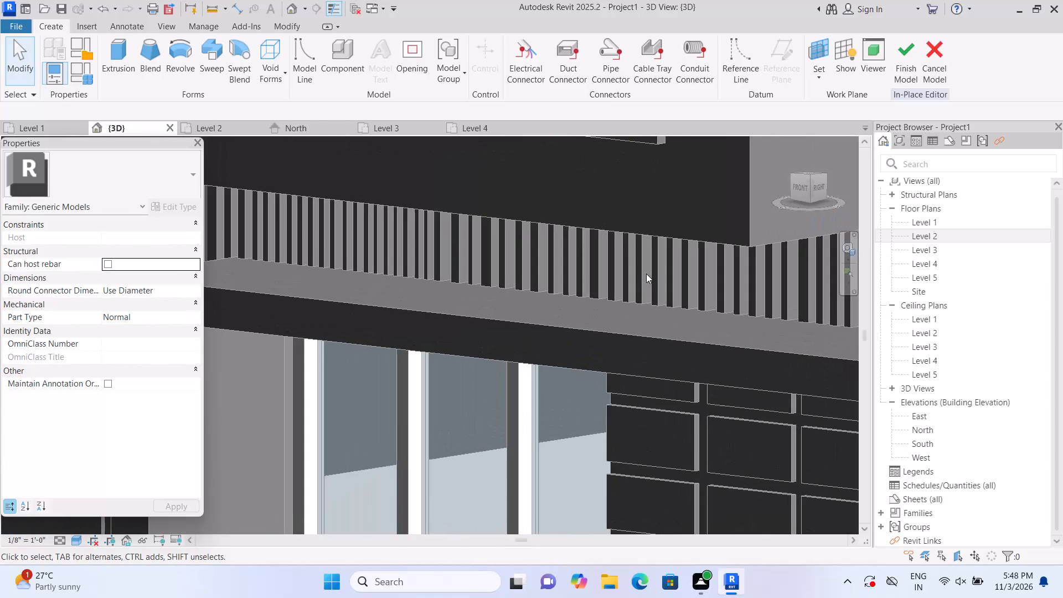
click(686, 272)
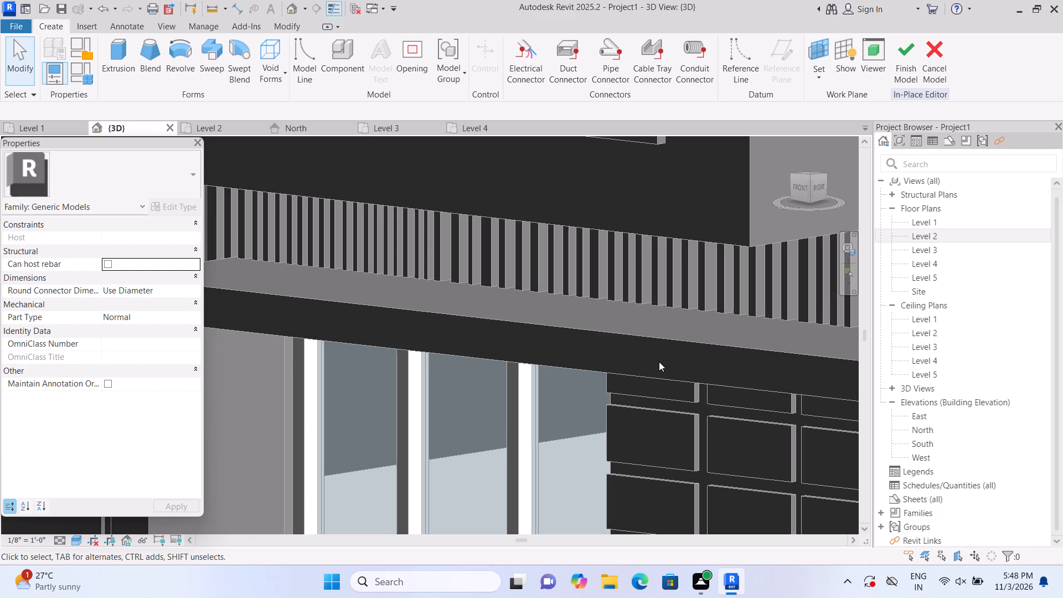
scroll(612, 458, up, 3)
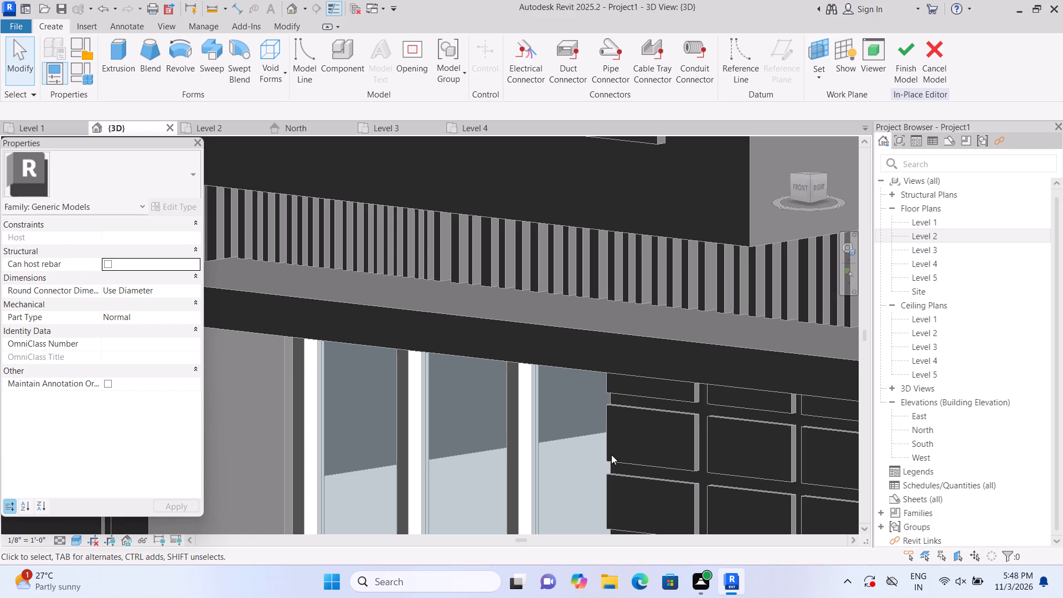
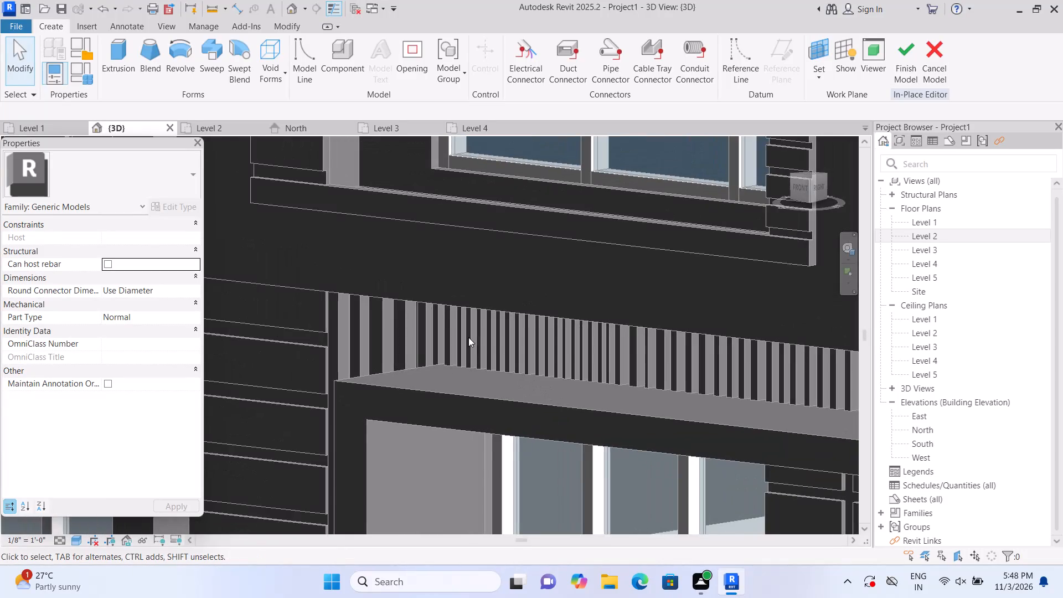
Examine the vertical slats above the lower window and the grooved wall panels between the stacked windows on the front facade.
scroll(468, 337, up, 2)
scroll(479, 380, up, 2)
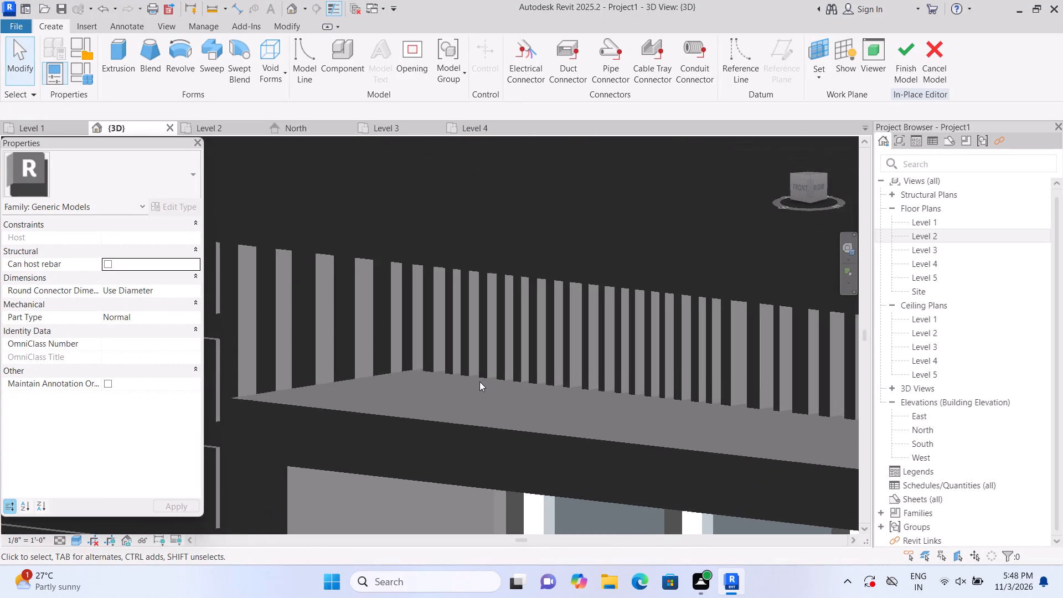
scroll(480, 387, down, 12)
middle_drag(394, 377, 451, 386)
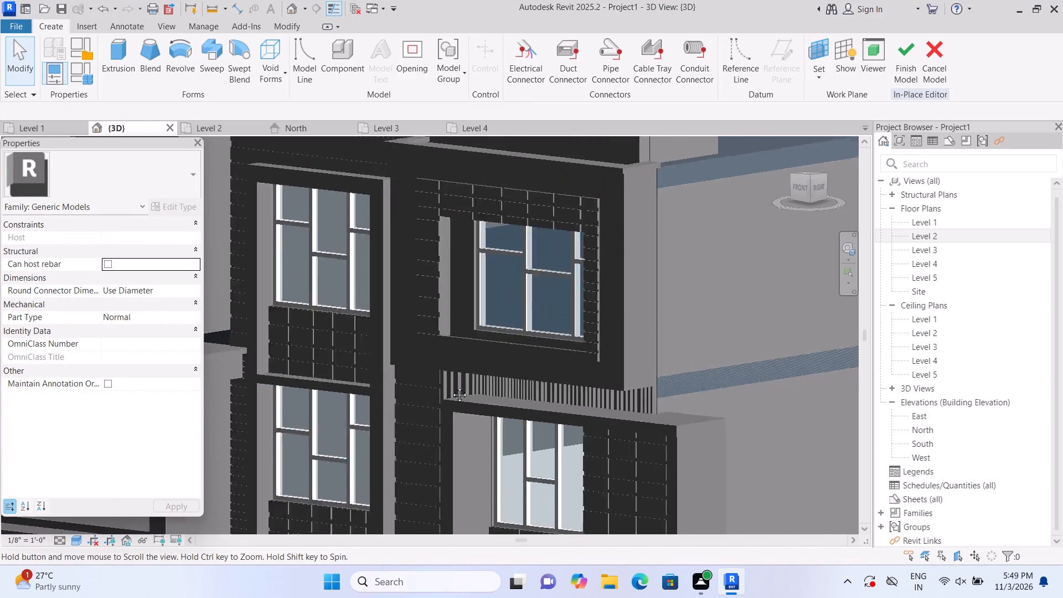
middle_drag(451, 386, 579, 434)
scroll(504, 397, up, 11)
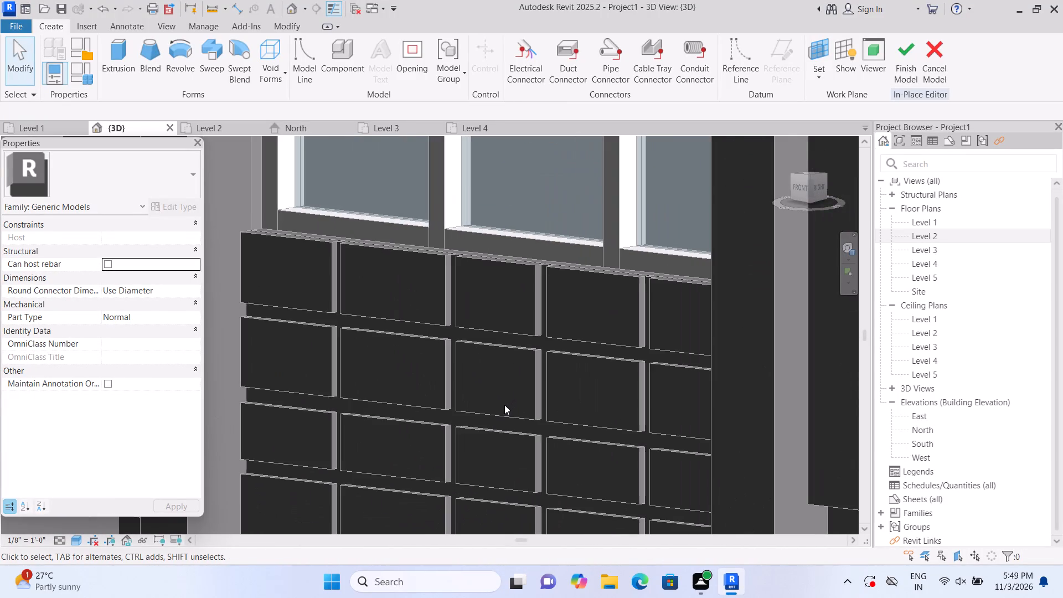
scroll(503, 410, down, 8)
middle_drag(421, 396, 529, 417)
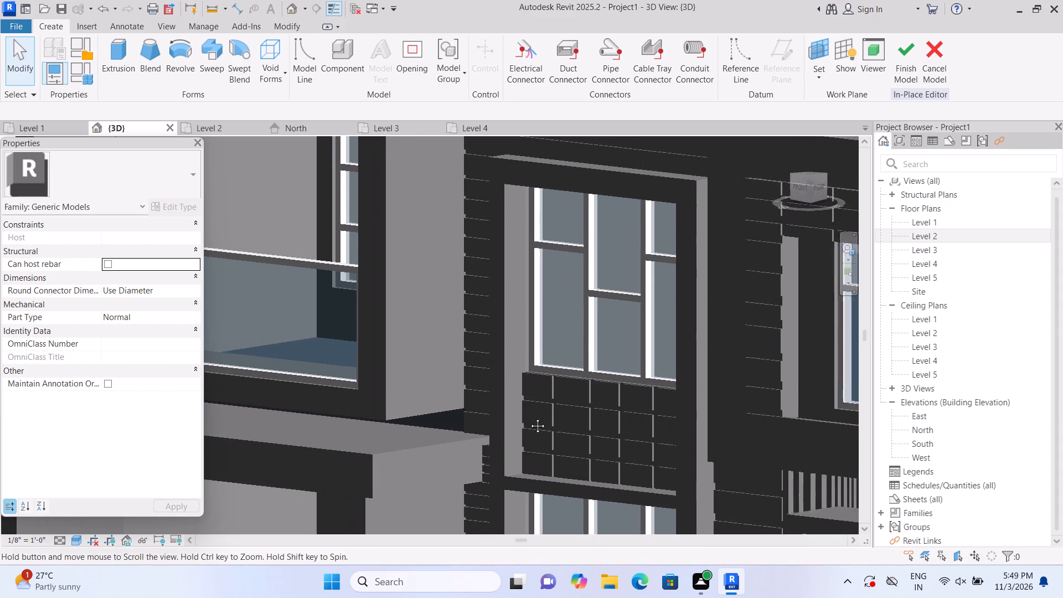
middle_drag(529, 417, 529, 418)
scroll(436, 395, up, 5)
middle_drag(468, 403, 682, 454)
scroll(539, 414, down, 3)
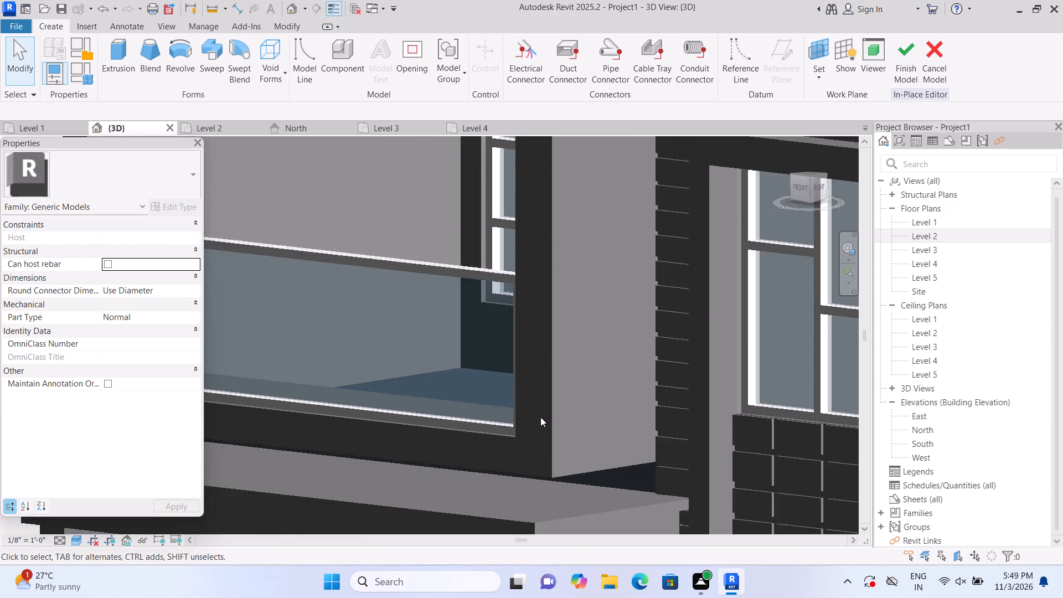
scroll(540, 417, down, 6)
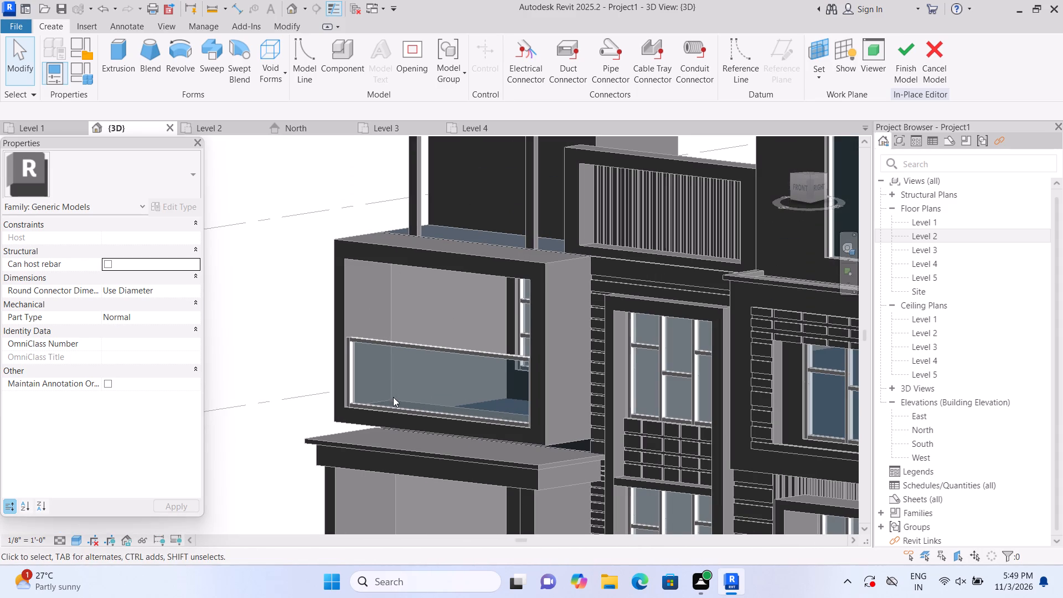
Examine the glass-railed balcony, its surrounding frame and the ledge below it from the front of the house.
shift+middle_drag(381, 416, 478, 429)
middle_drag(527, 433, 344, 316)
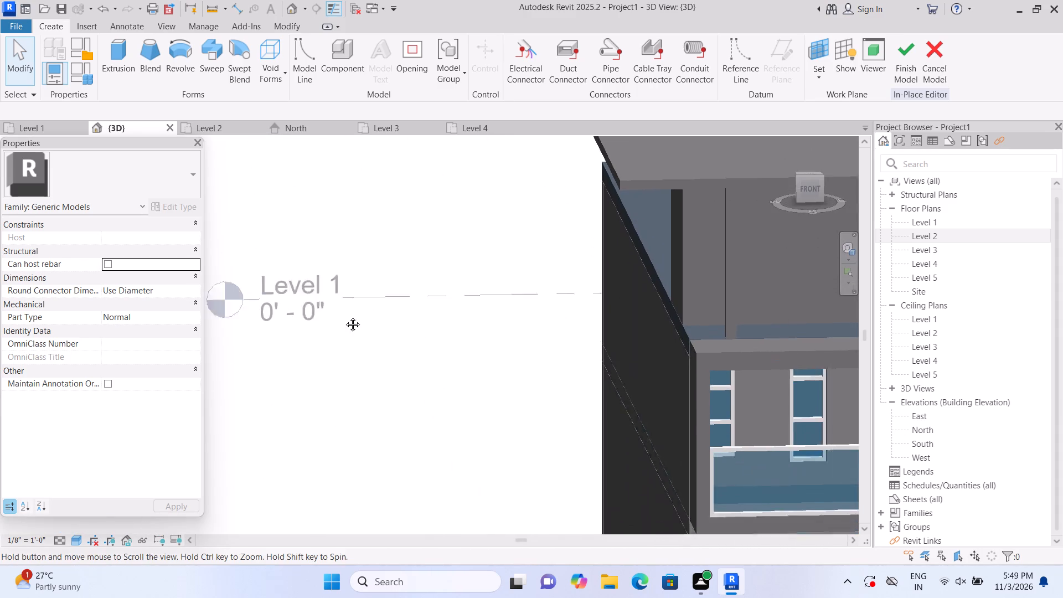
middle_drag(344, 316, 339, 312)
scroll(591, 430, down, 2)
middle_drag(677, 438, 551, 316)
scroll(575, 313, up, 1)
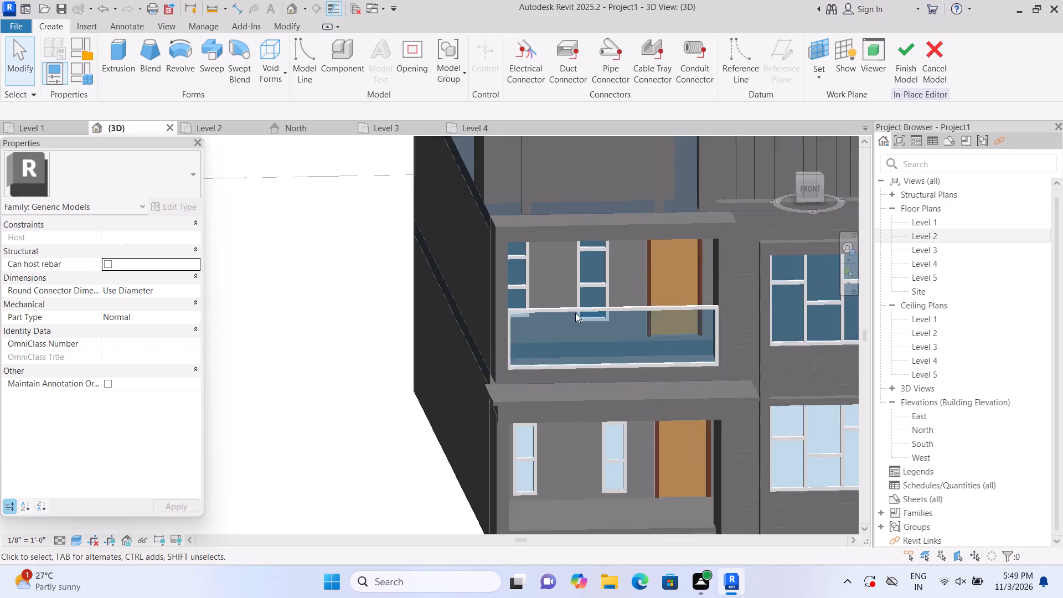
scroll(575, 313, up, 5)
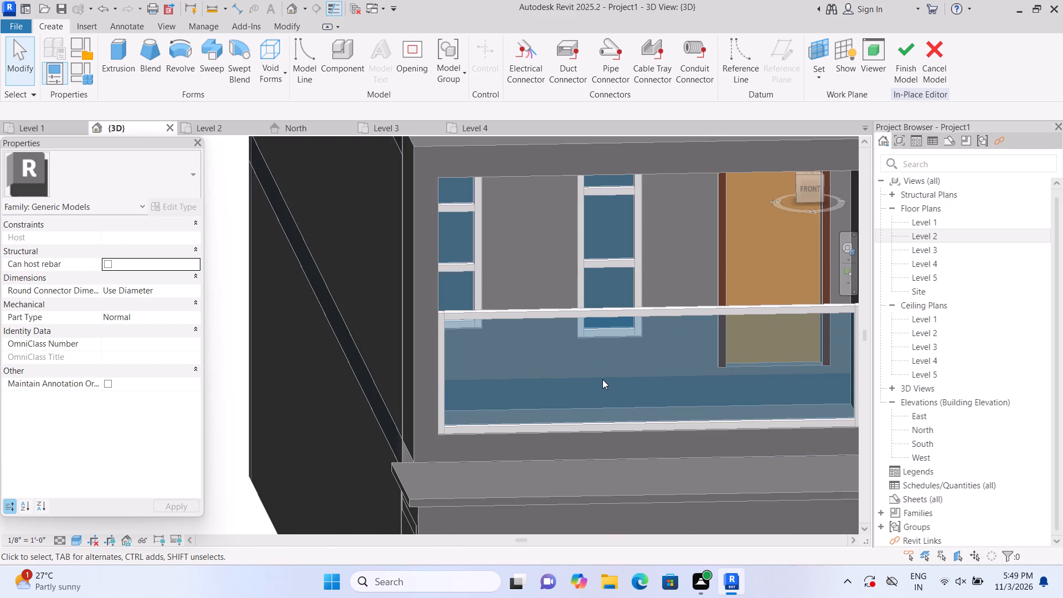
shift+middle_drag(612, 383, 608, 322)
middle_drag(599, 319, 591, 468)
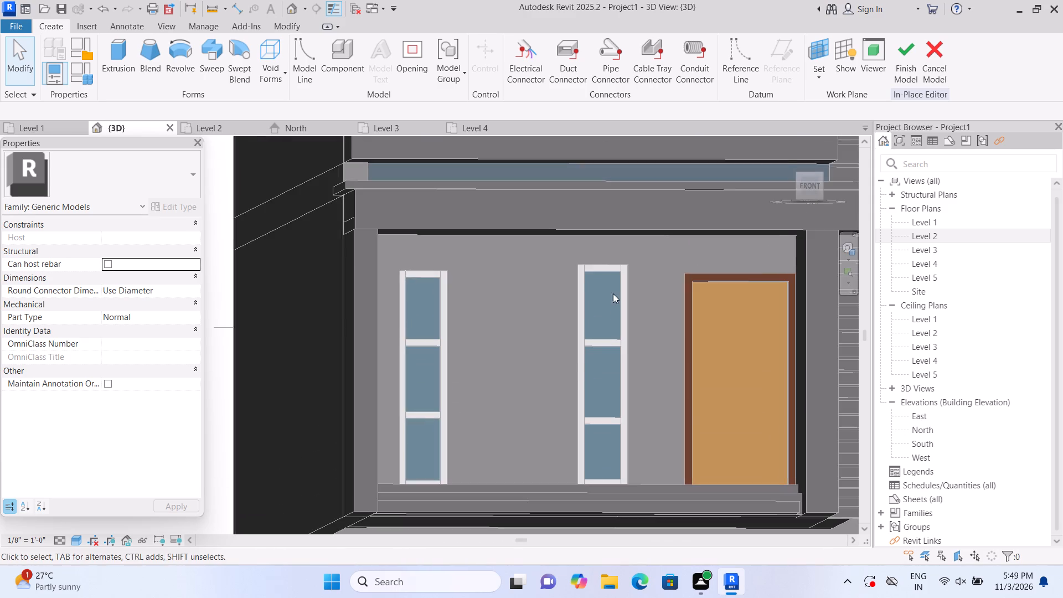
shift+middle_drag(613, 325, 610, 351)
middle_drag(609, 313, 610, 378)
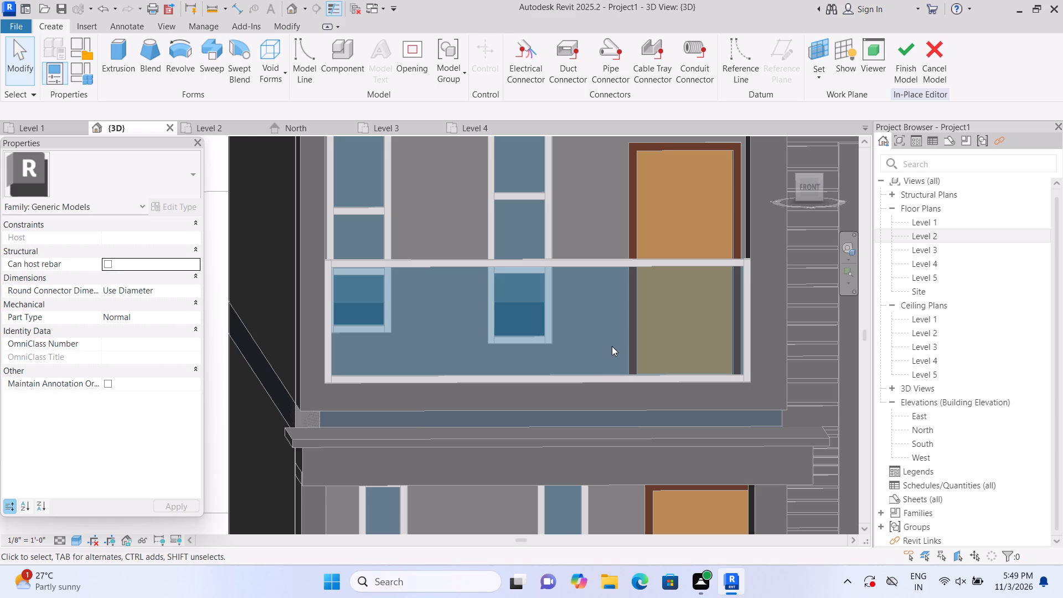
scroll(611, 348, up, 1)
scroll(603, 347, down, 2)
scroll(598, 360, up, 1)
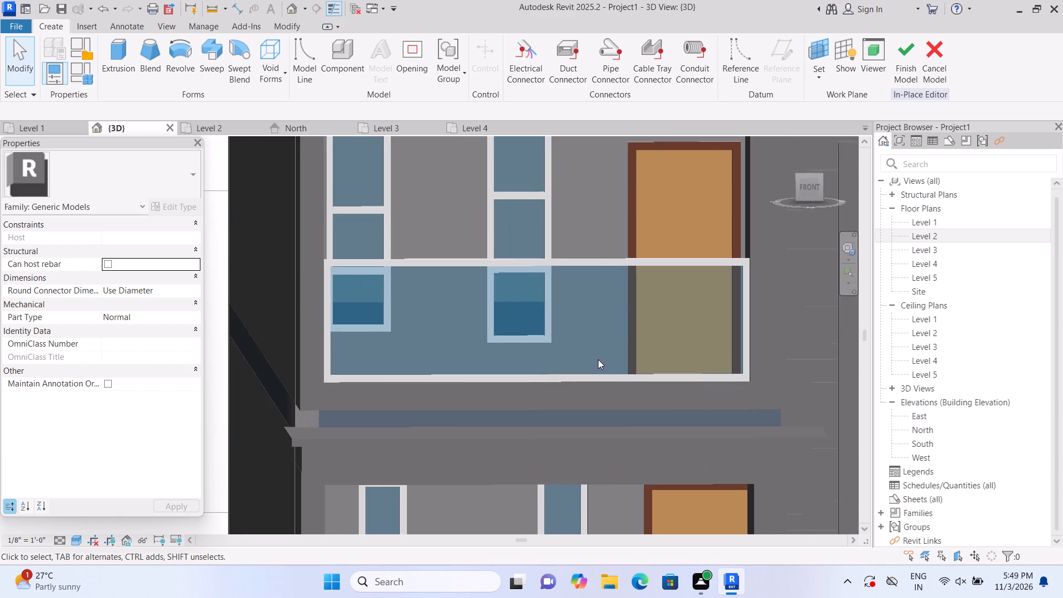
scroll(597, 362, up, 1)
middle_drag(597, 363, 516, 347)
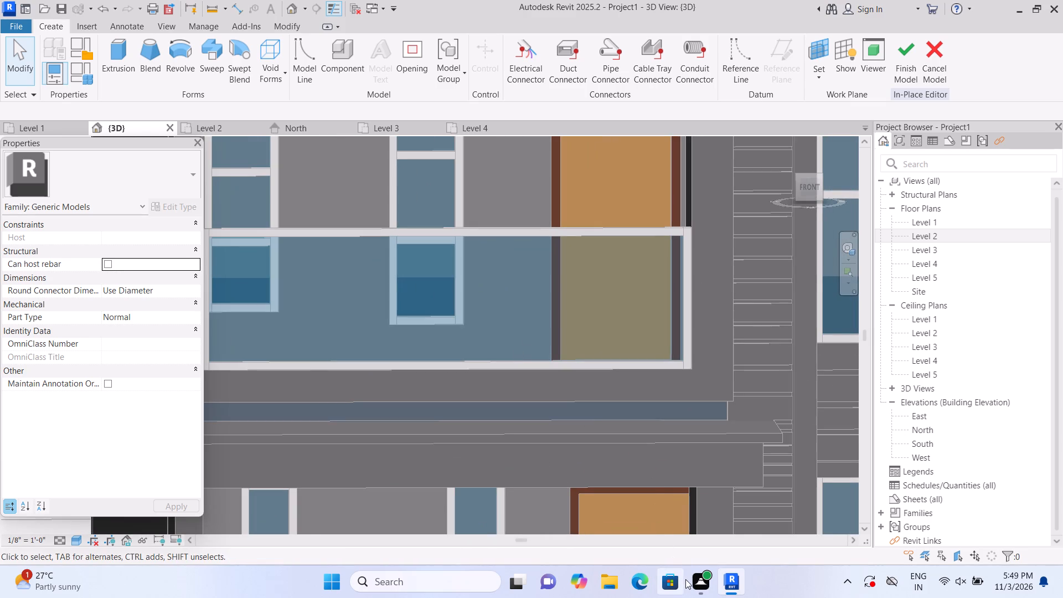
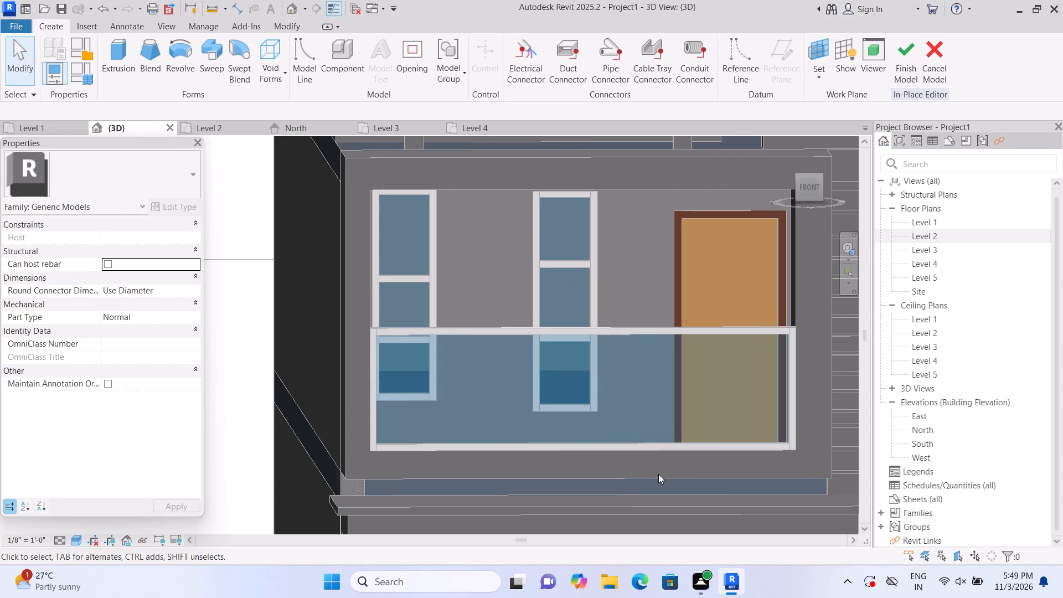
Examine the glass-railed balcony, the long side wall and the whole front facade from the front and from the house's corner.
scroll(663, 472, up, 5)
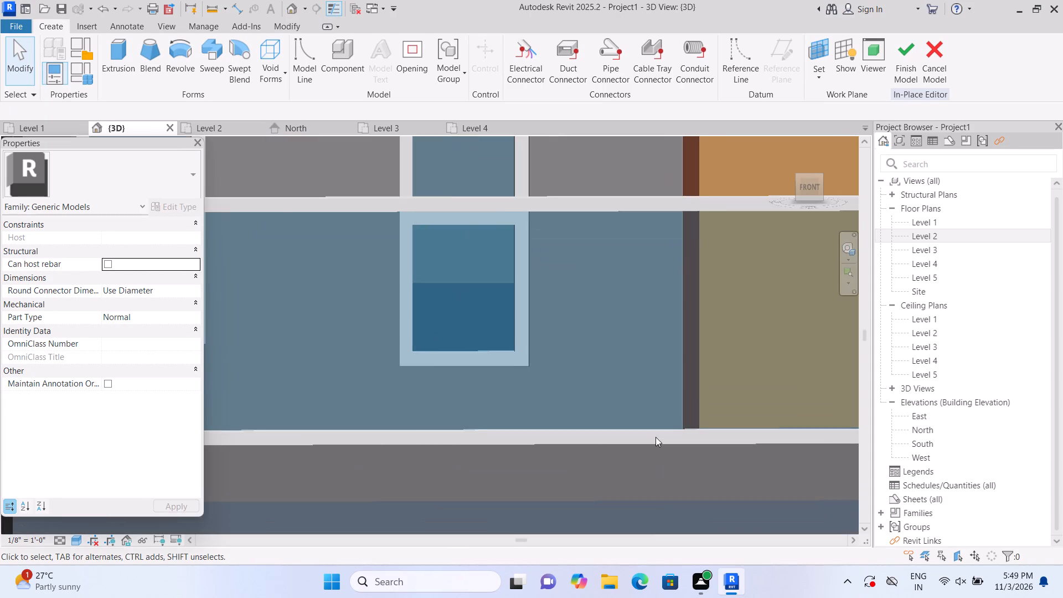
scroll(656, 438, down, 11)
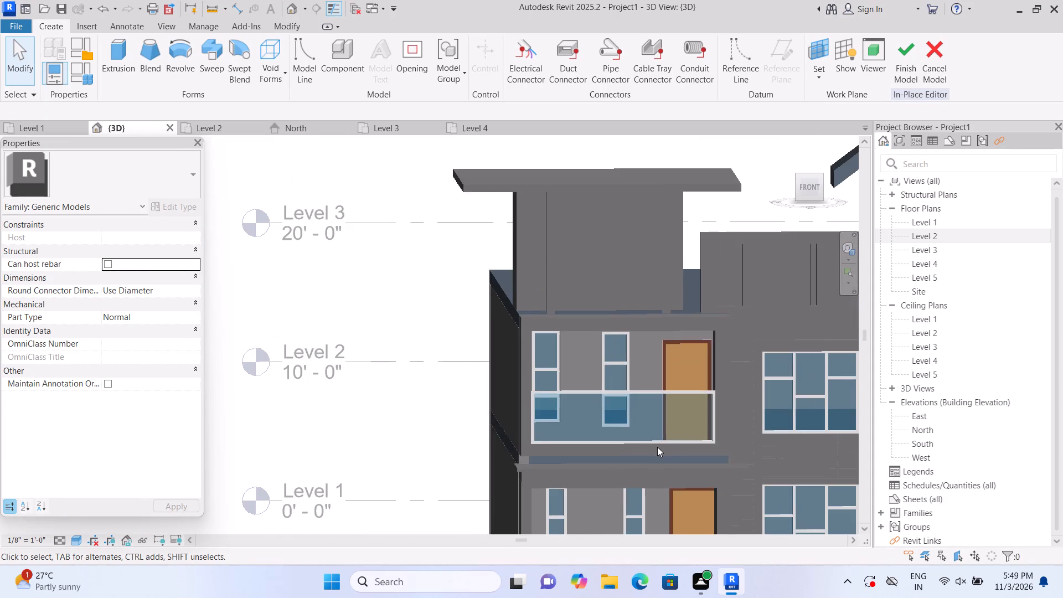
shift+middle_drag(385, 442, 420, 472)
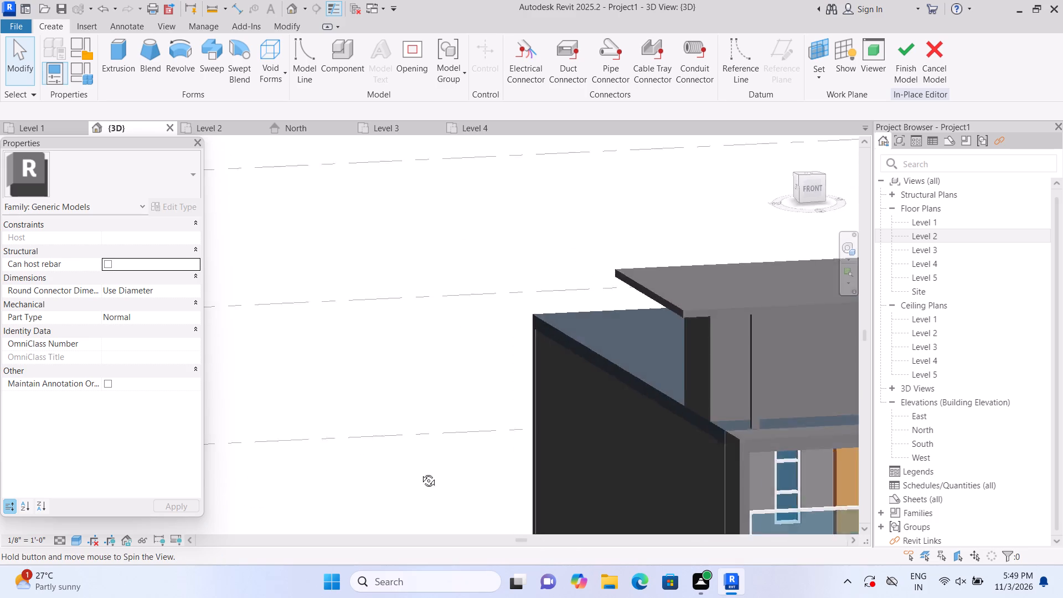
shift+middle_drag(420, 472, 457, 478)
middle_drag(498, 435, 267, 333)
scroll(401, 373, down, 3)
middle_drag(510, 413, 352, 365)
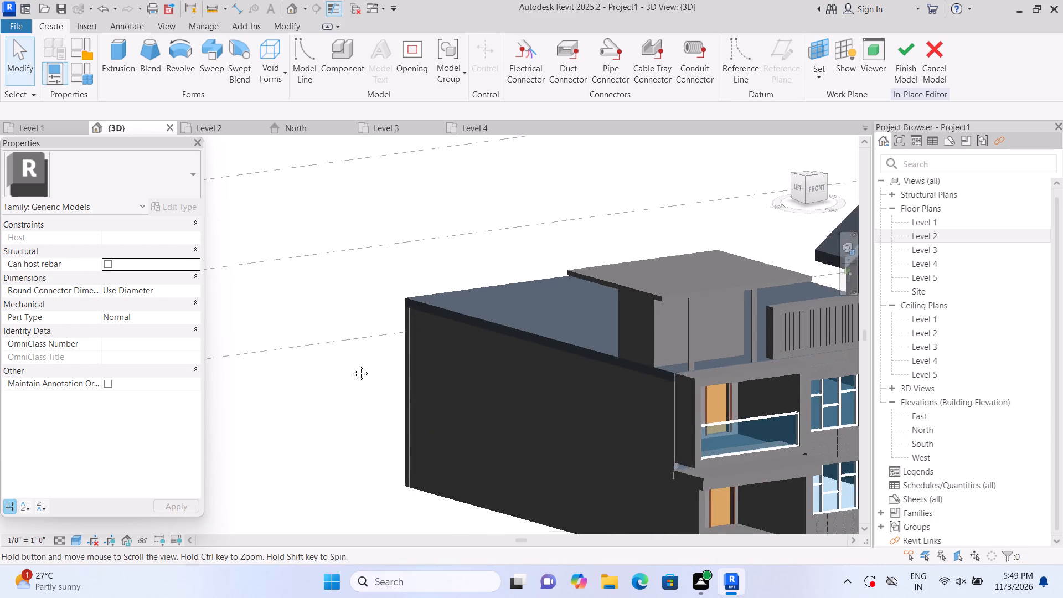
middle_drag(352, 365, 286, 333)
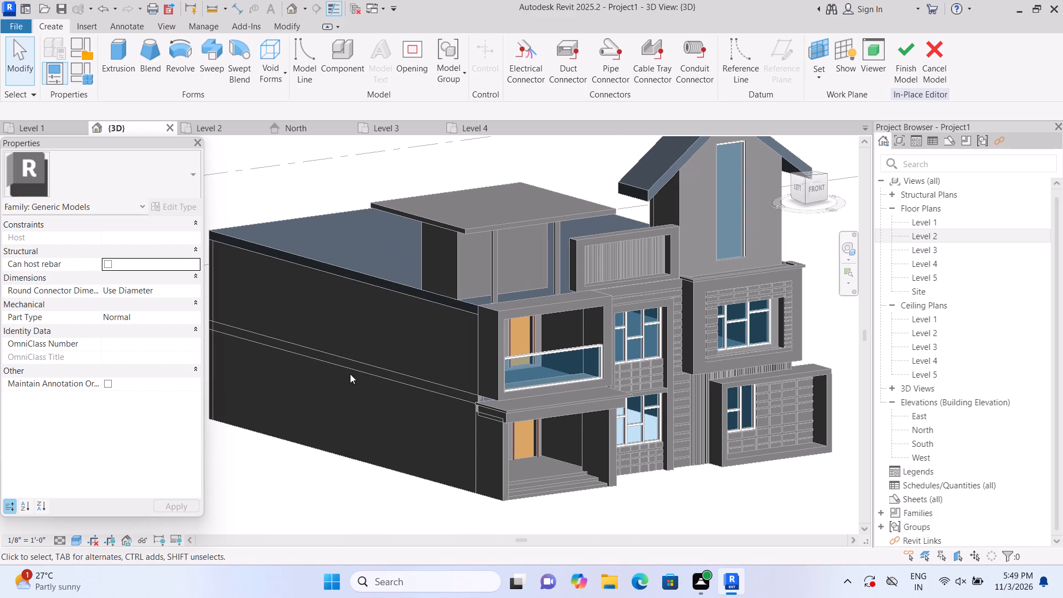
middle_drag(391, 437, 291, 436)
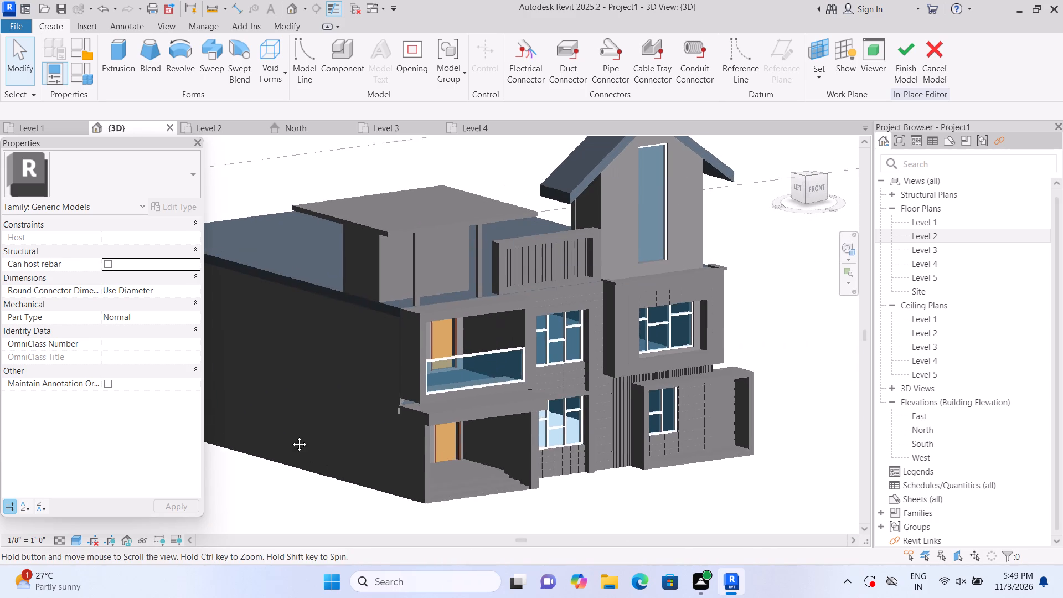
middle_drag(291, 436, 285, 435)
scroll(414, 399, up, 4)
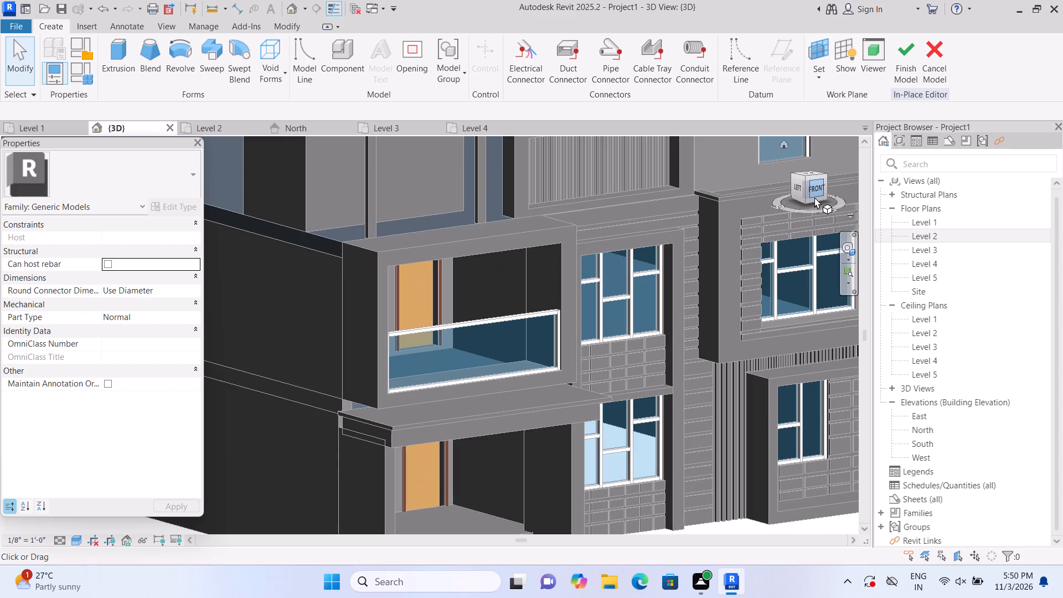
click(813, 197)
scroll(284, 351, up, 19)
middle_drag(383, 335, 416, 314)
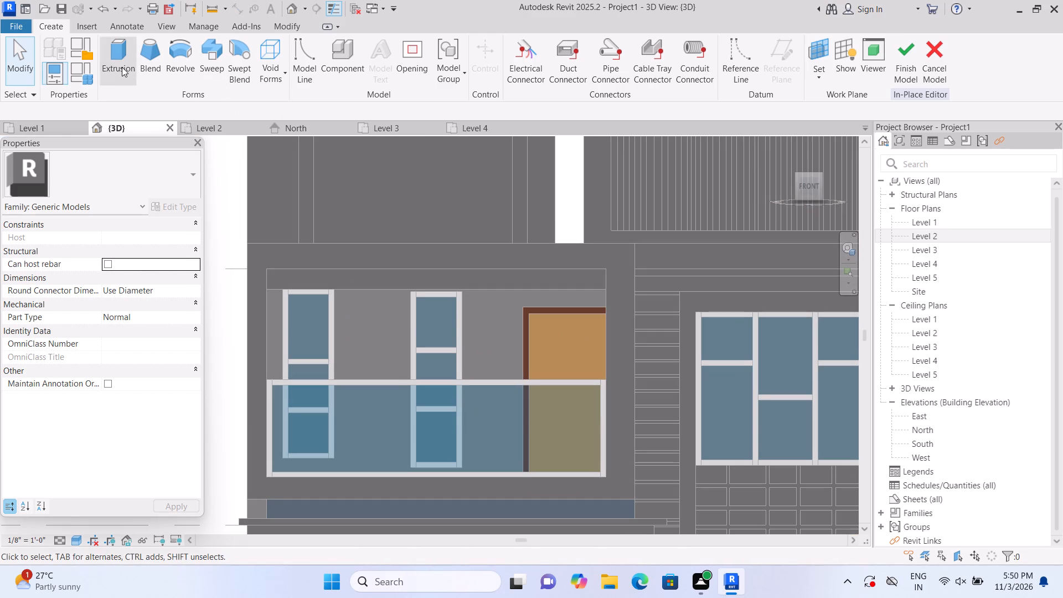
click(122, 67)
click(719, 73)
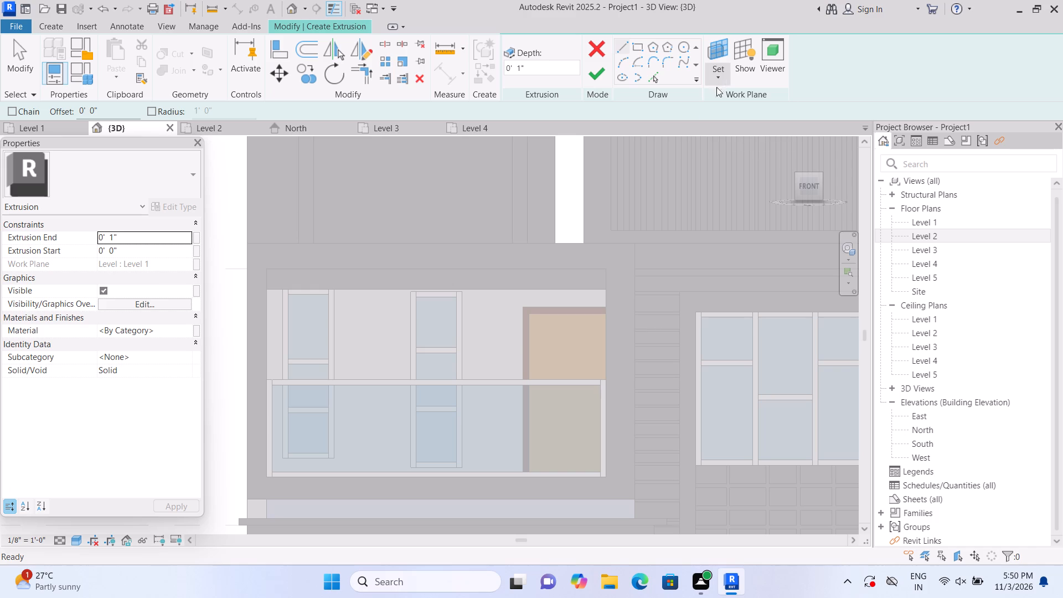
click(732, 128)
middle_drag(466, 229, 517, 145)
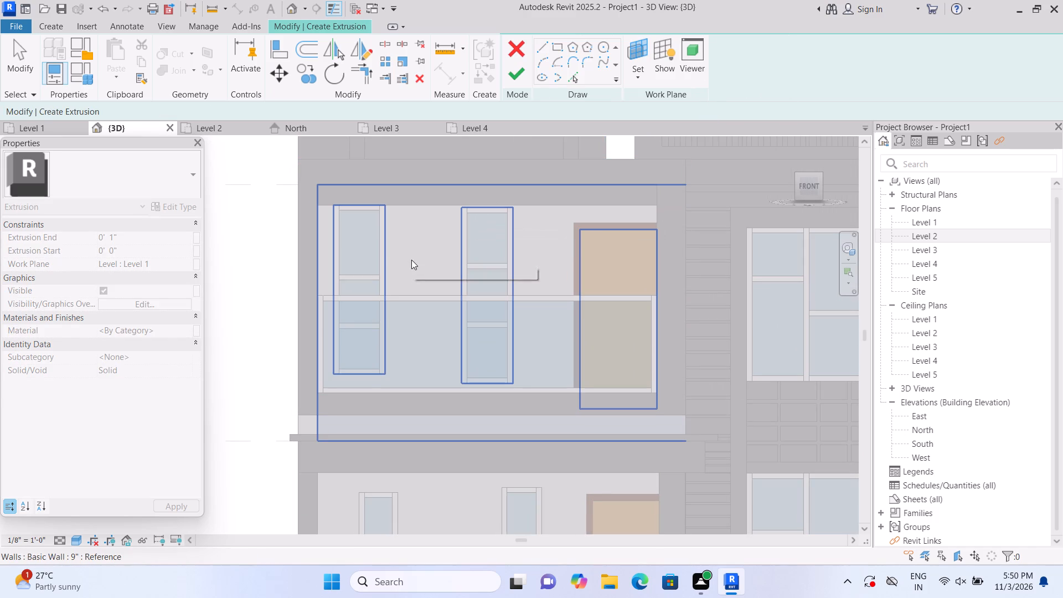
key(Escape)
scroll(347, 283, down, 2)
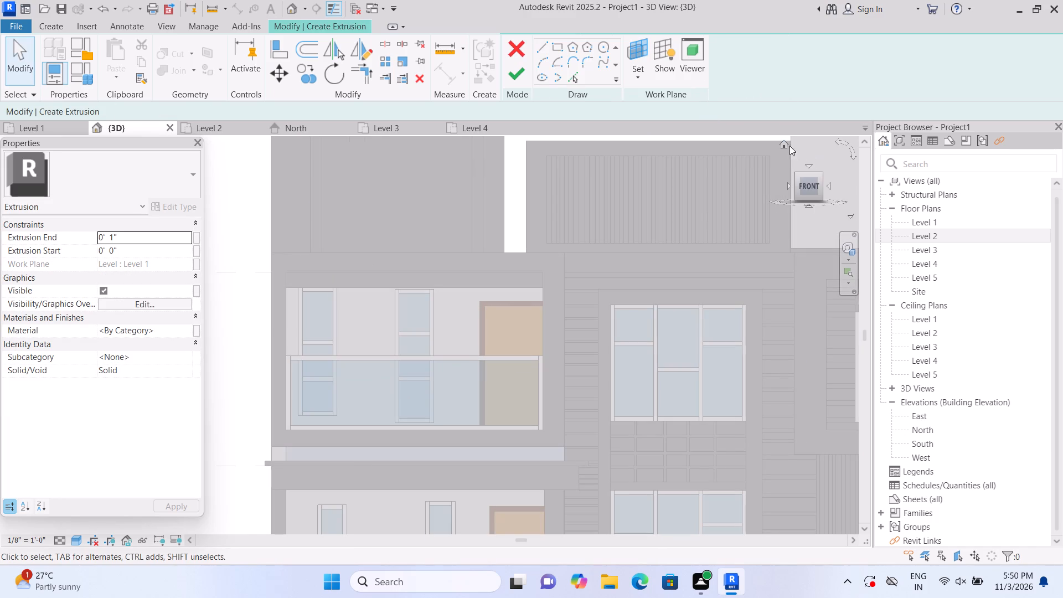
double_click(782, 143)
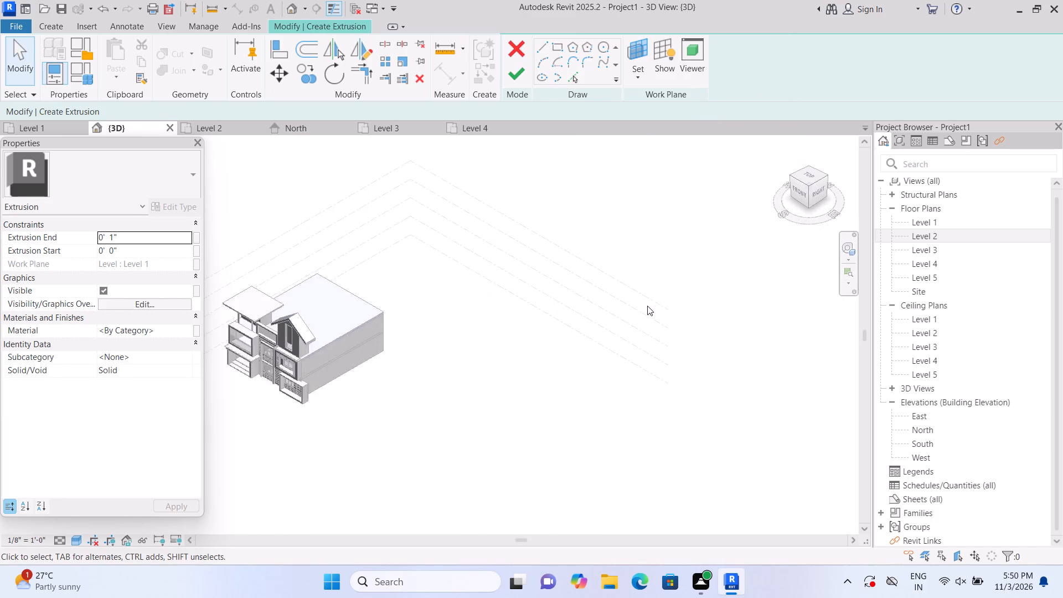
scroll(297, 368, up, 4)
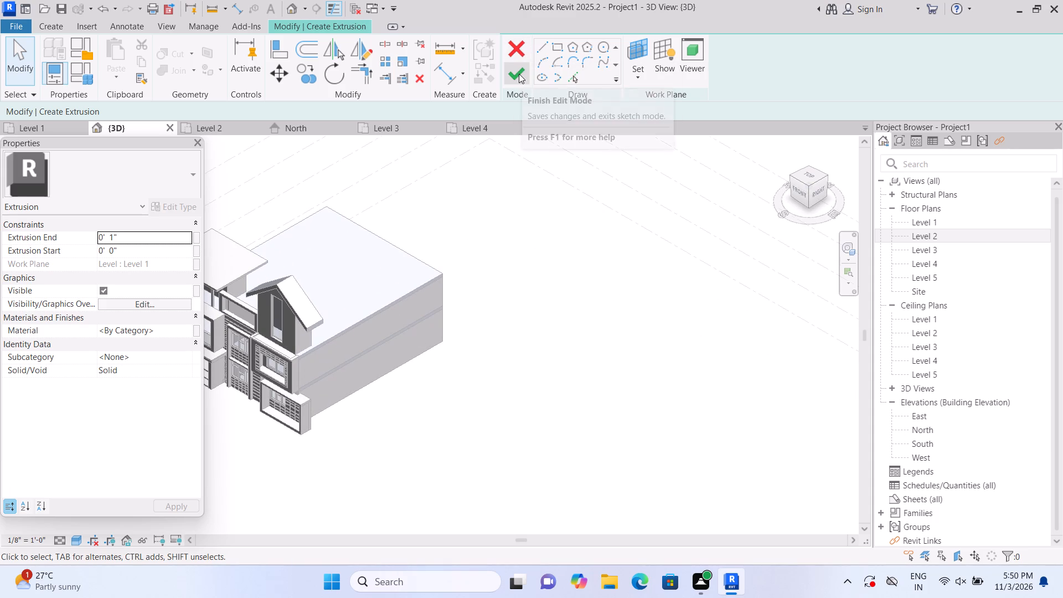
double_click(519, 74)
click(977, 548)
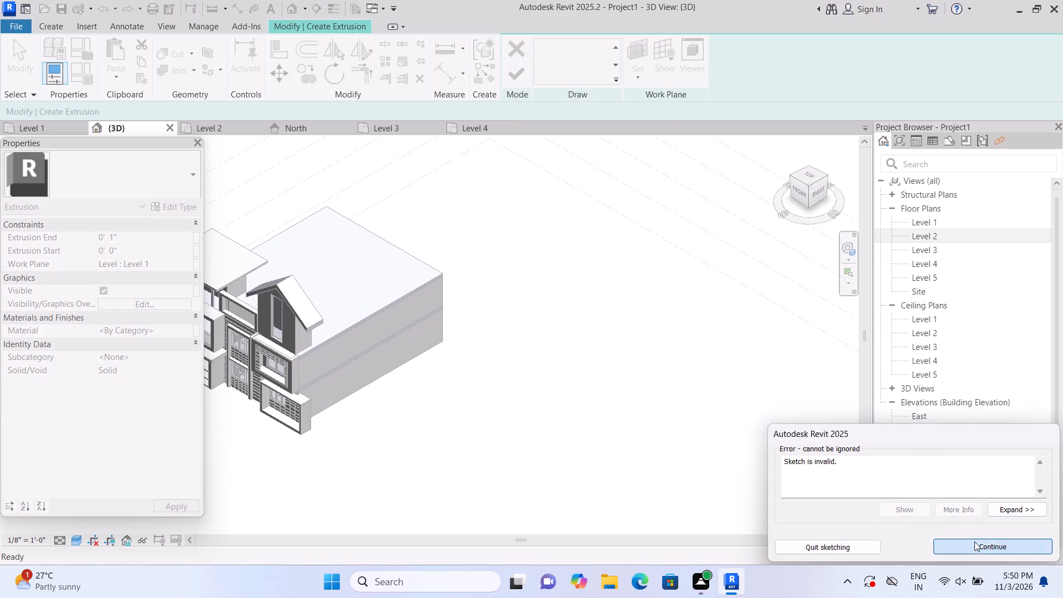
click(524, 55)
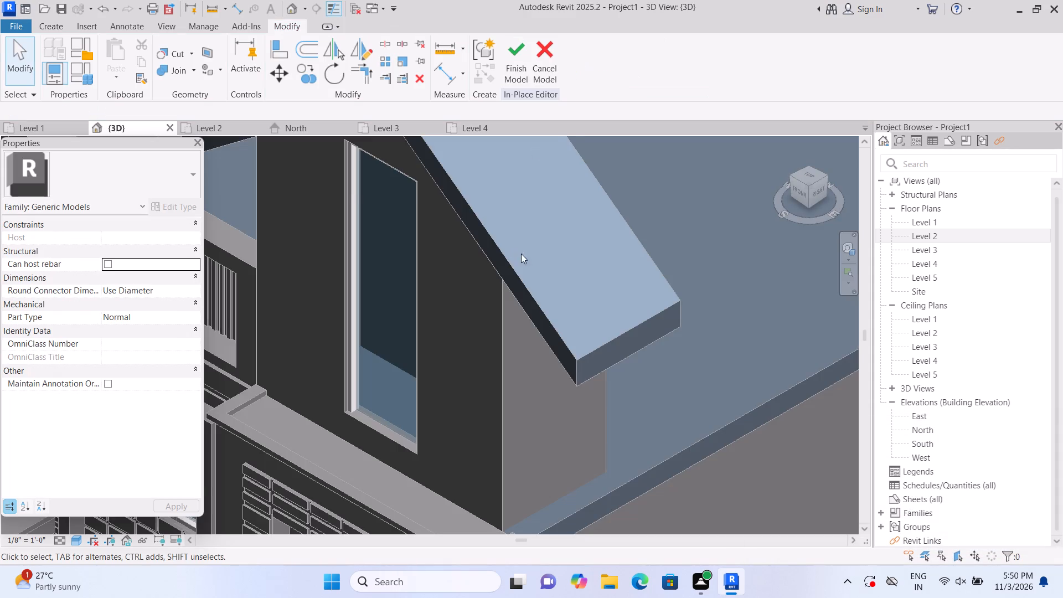
Open the Level 1 floor plan and close the in-place editor, discarding the empty Generic Models family.
scroll(522, 257, down, 5)
scroll(594, 342, down, 2)
middle_drag(669, 417, 565, 386)
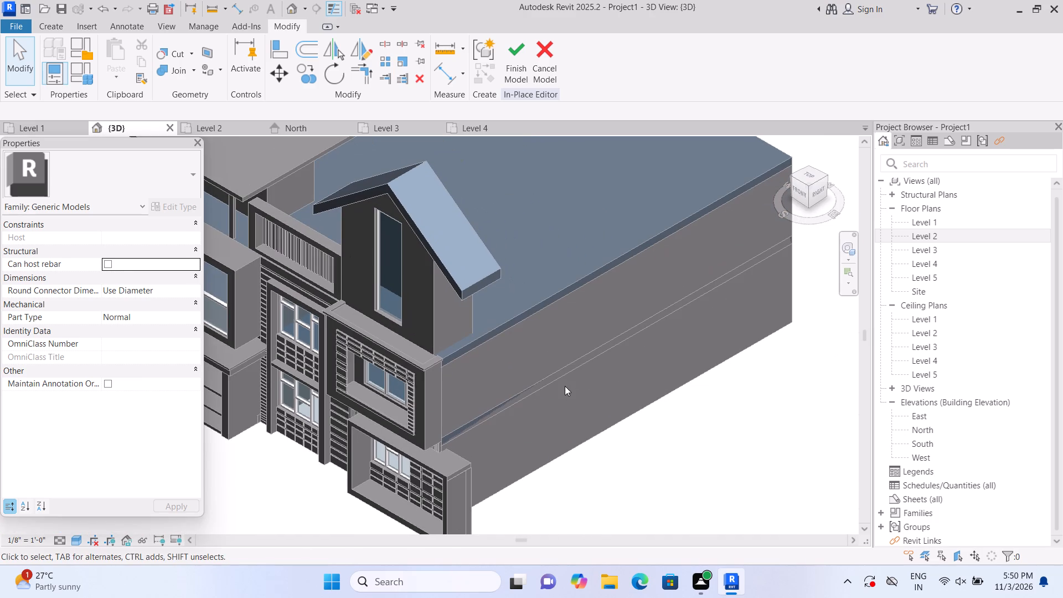
double_click(925, 219)
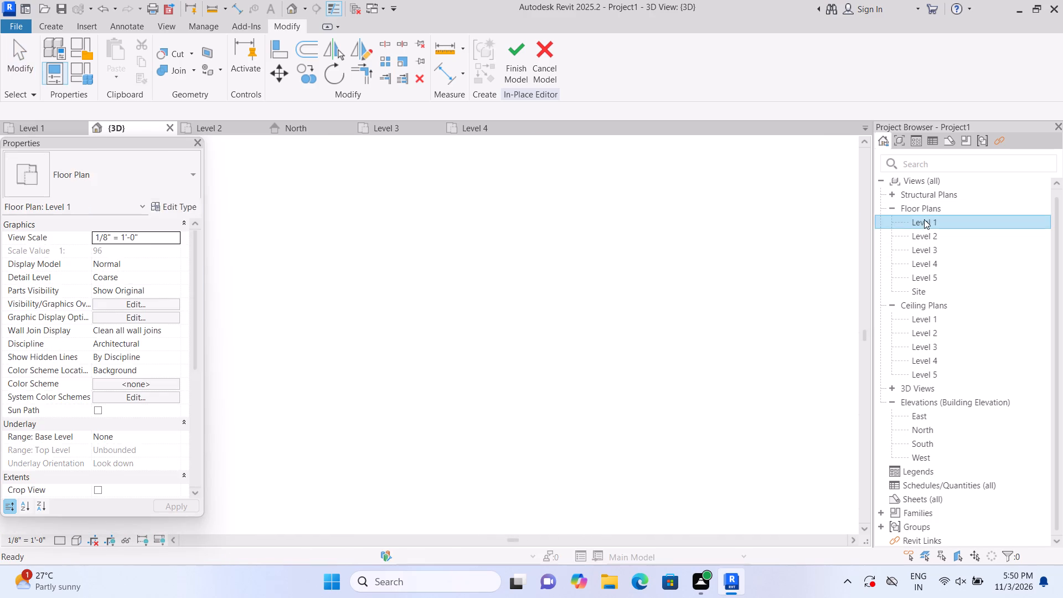
scroll(745, 352, down, 2)
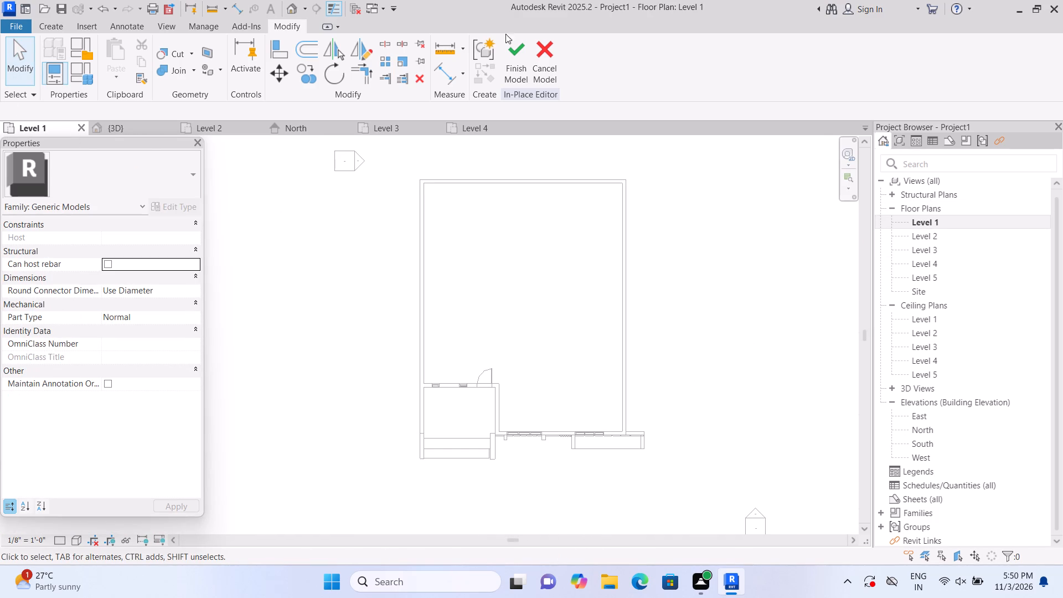
click(508, 66)
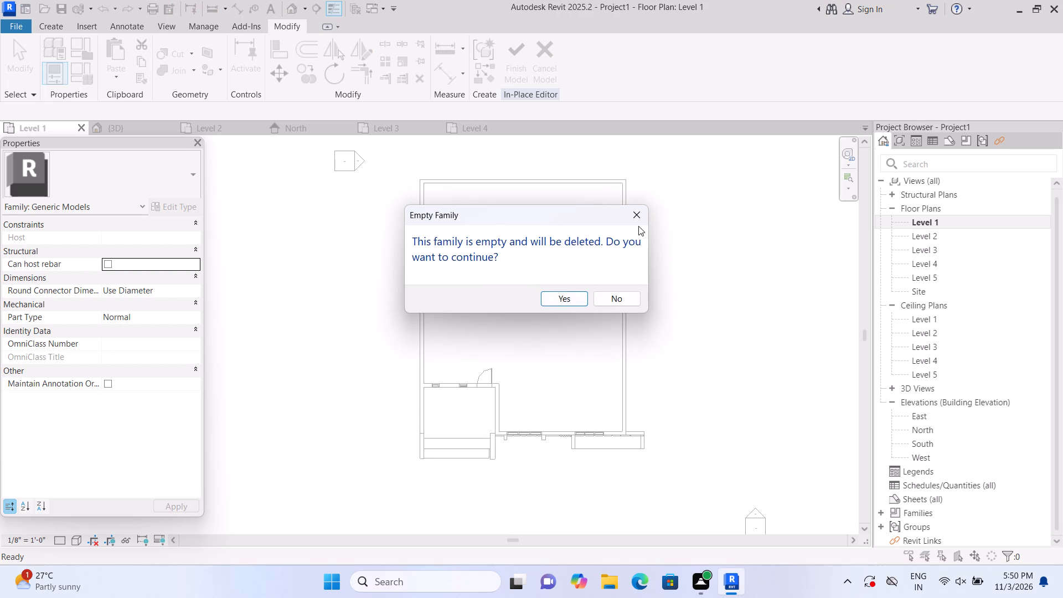
click(571, 301)
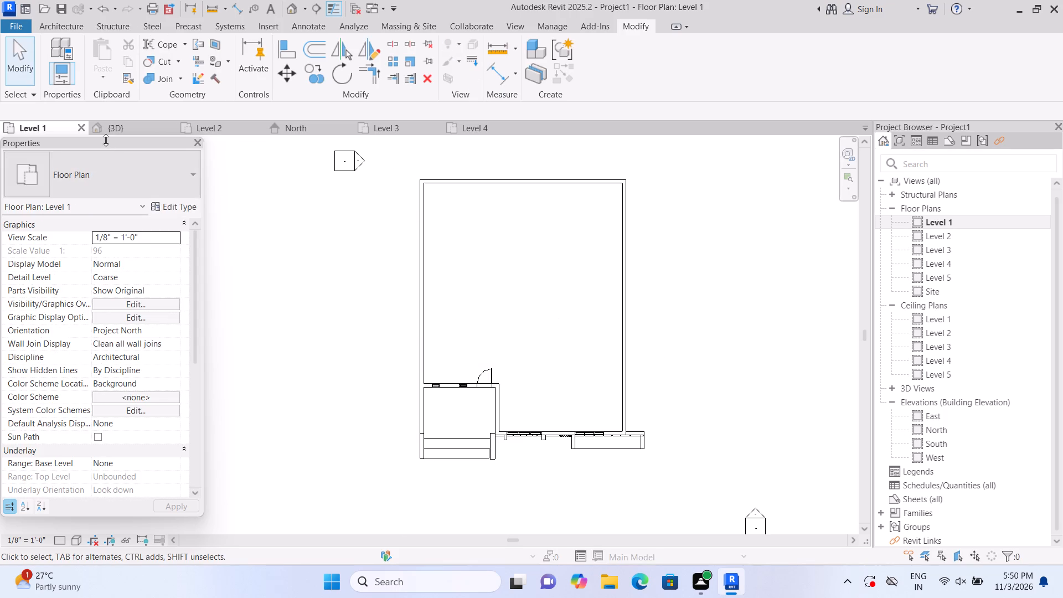
Start the Wall command in the Level 1 floor plan.
click(71, 25)
click(55, 56)
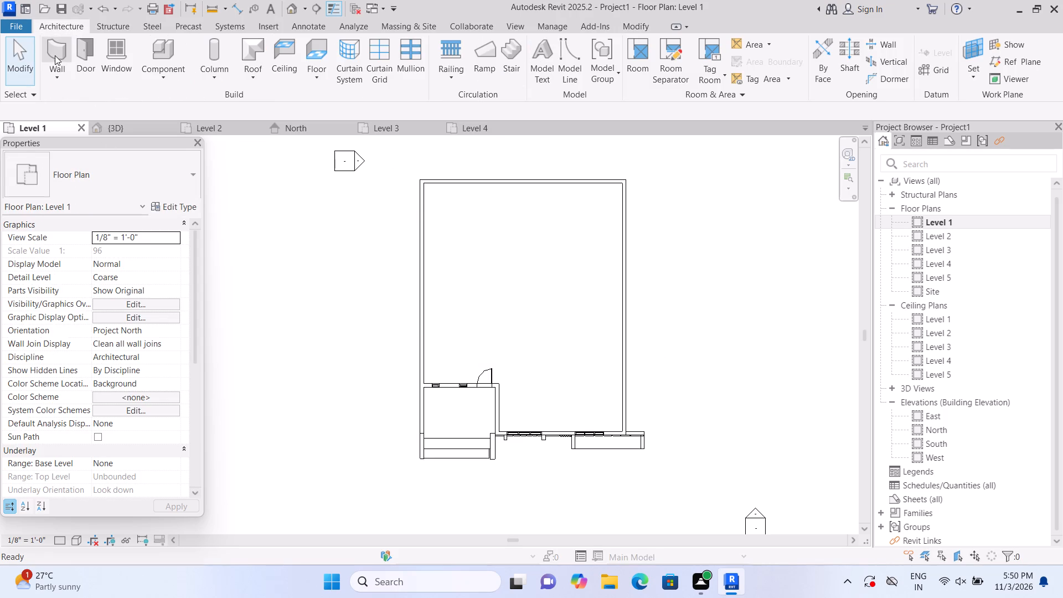
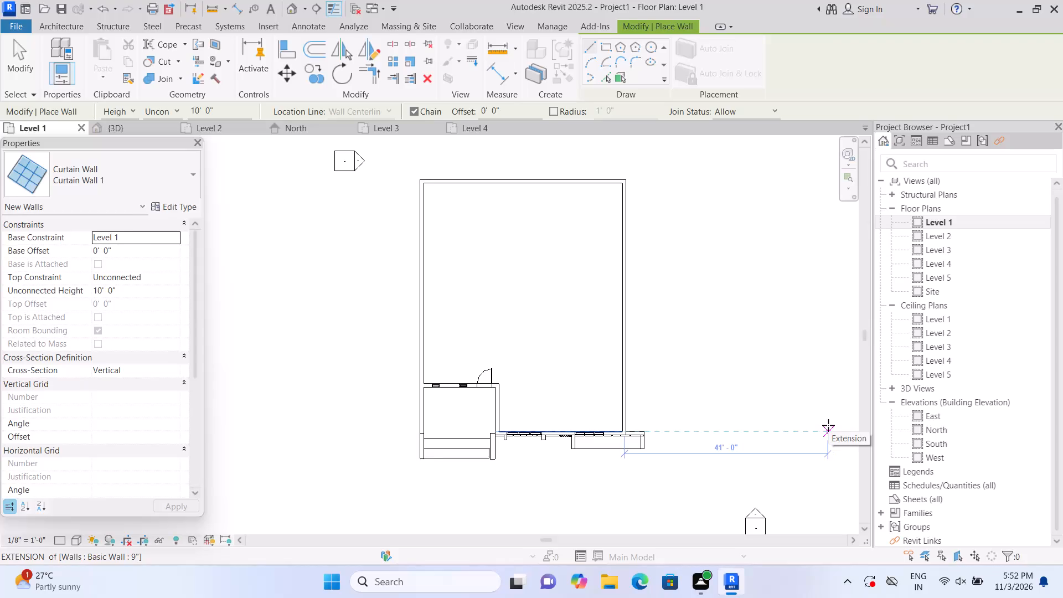
Draw a 5'-6" Curtain Wall 1 segment near the south end of the east exterior wall and cut the host wall with it.
middle_drag(763, 325, 750, 389)
scroll(725, 383, up, 1)
middle_drag(731, 386, 758, 343)
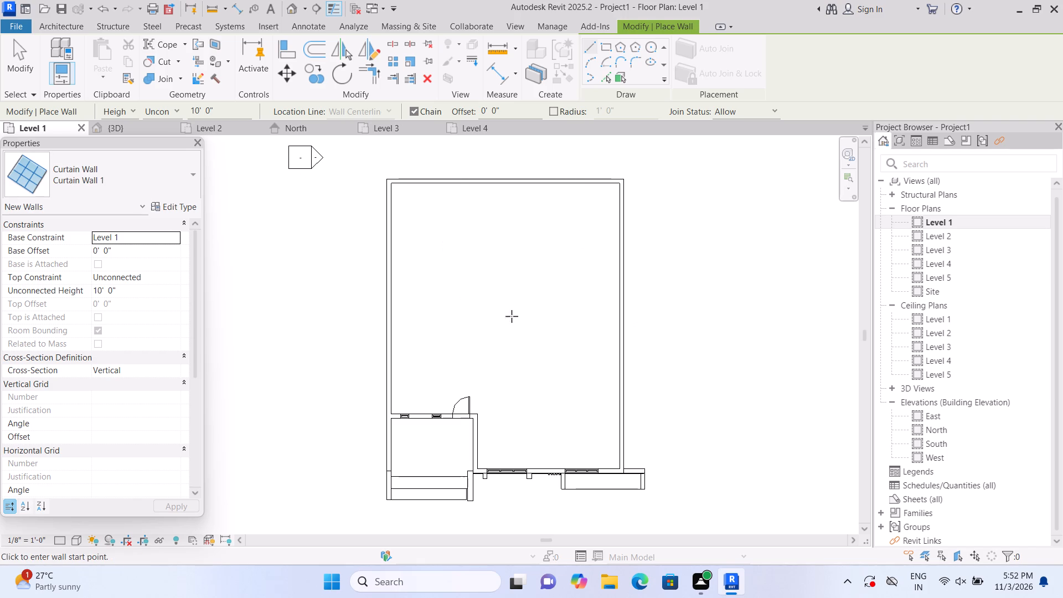
click(622, 427)
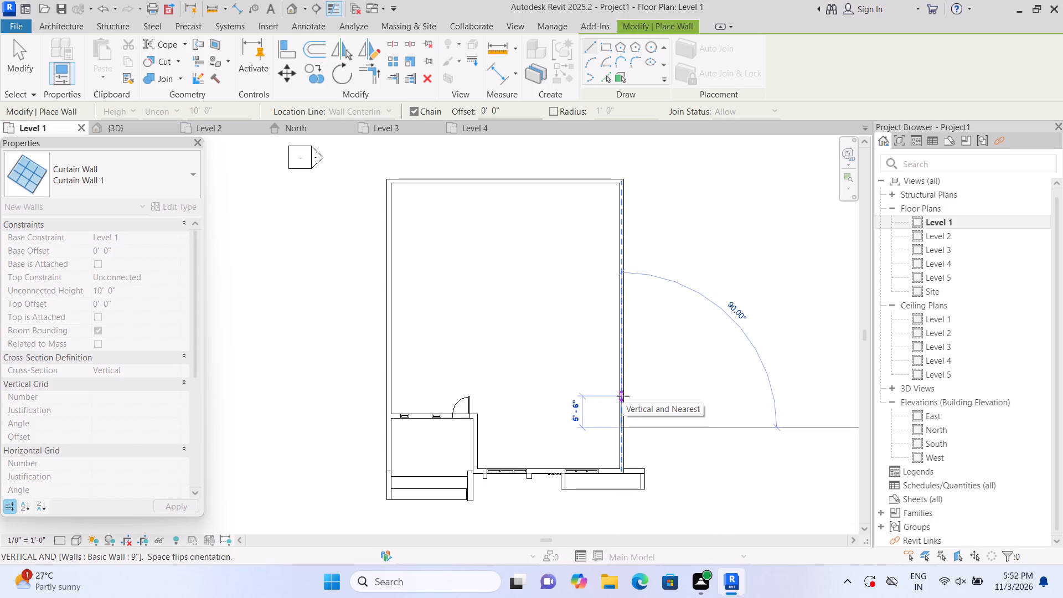
click(623, 396)
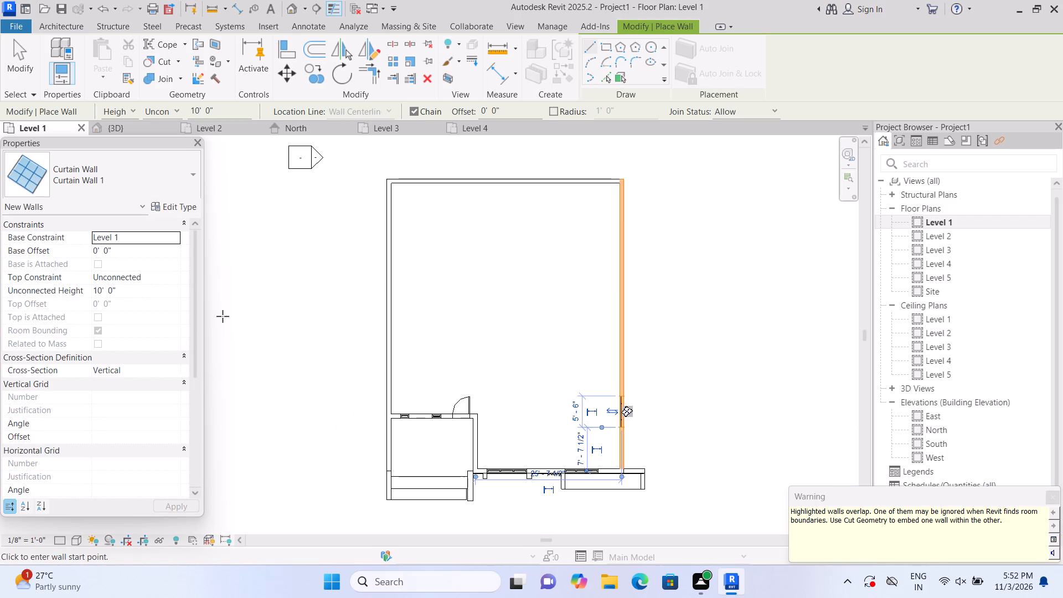
click(179, 61)
click(186, 84)
click(625, 329)
scroll(630, 411, up, 1)
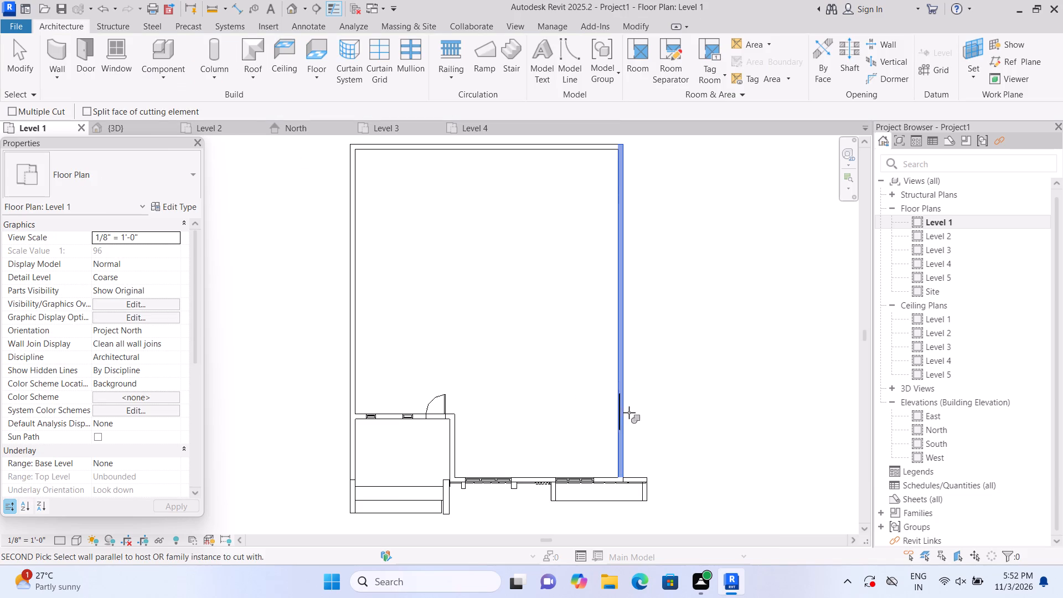
click(618, 417)
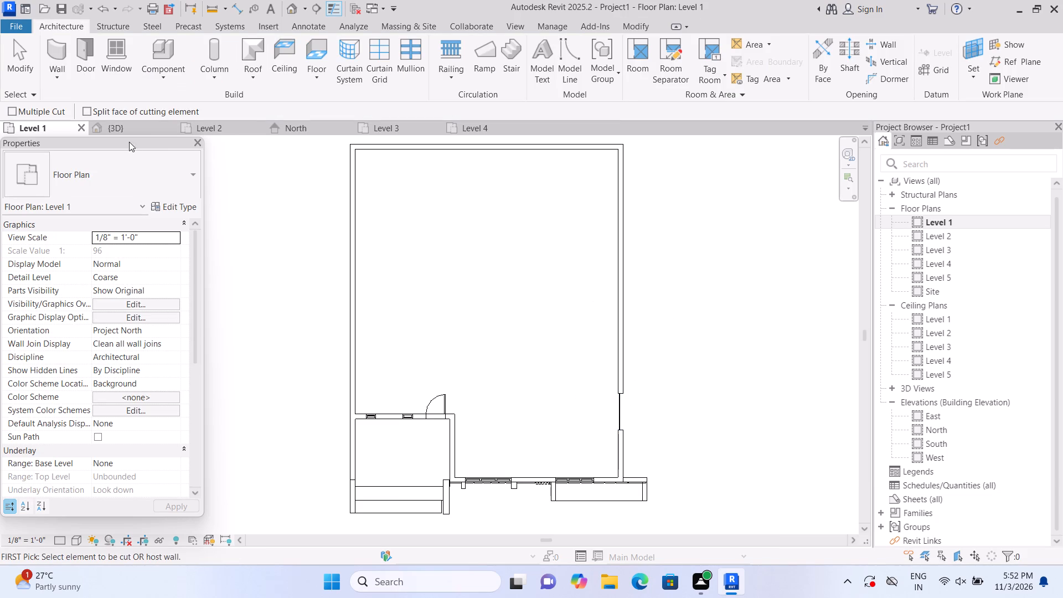
Draw a 6'-0" curtain wall in the northern part of the east exterior wall and cut the host wall with it.
click(49, 55)
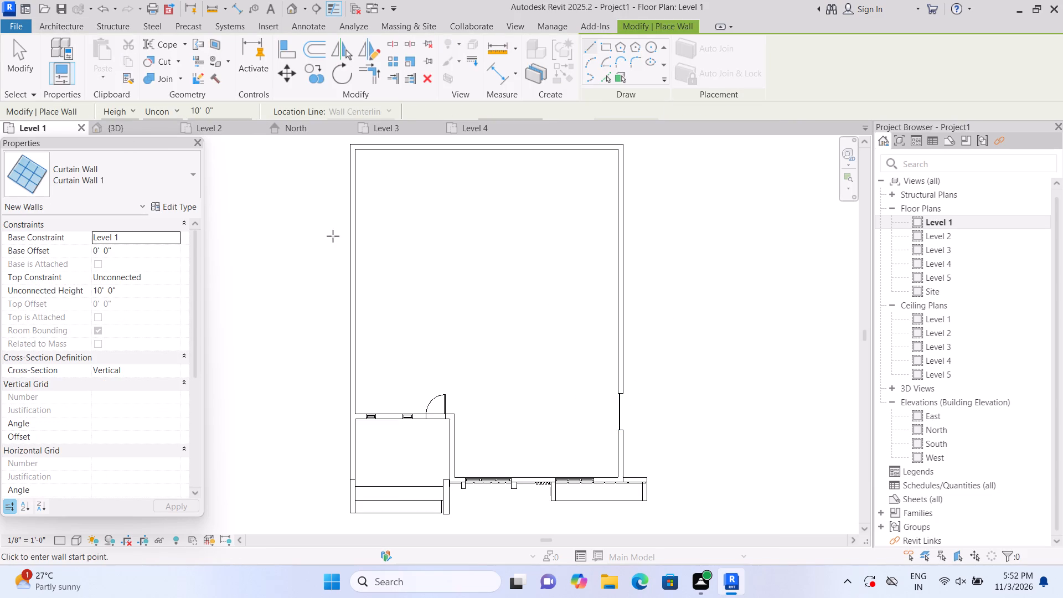
click(622, 243)
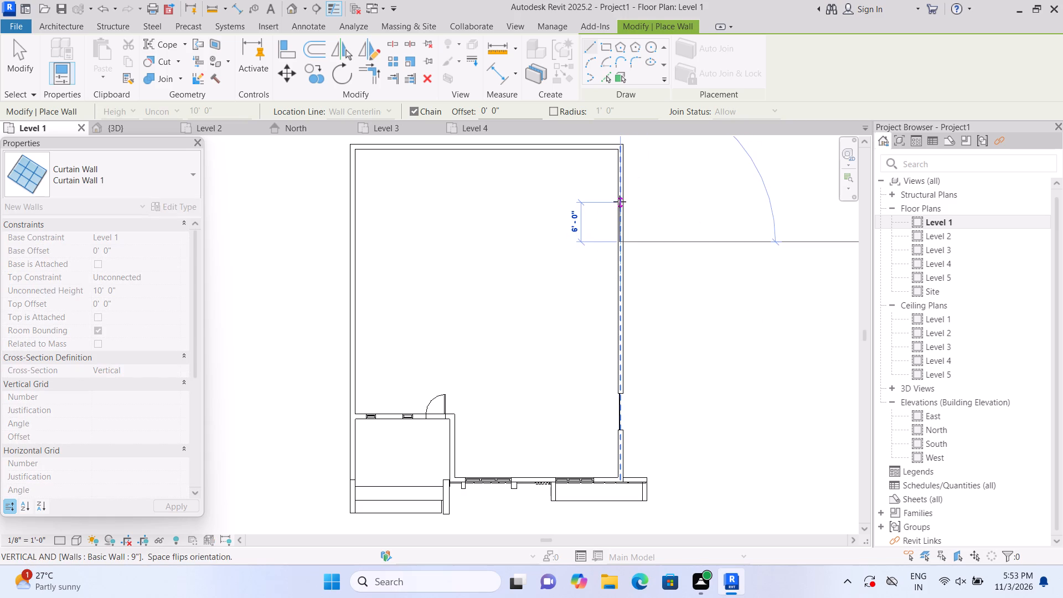
click(620, 202)
click(177, 61)
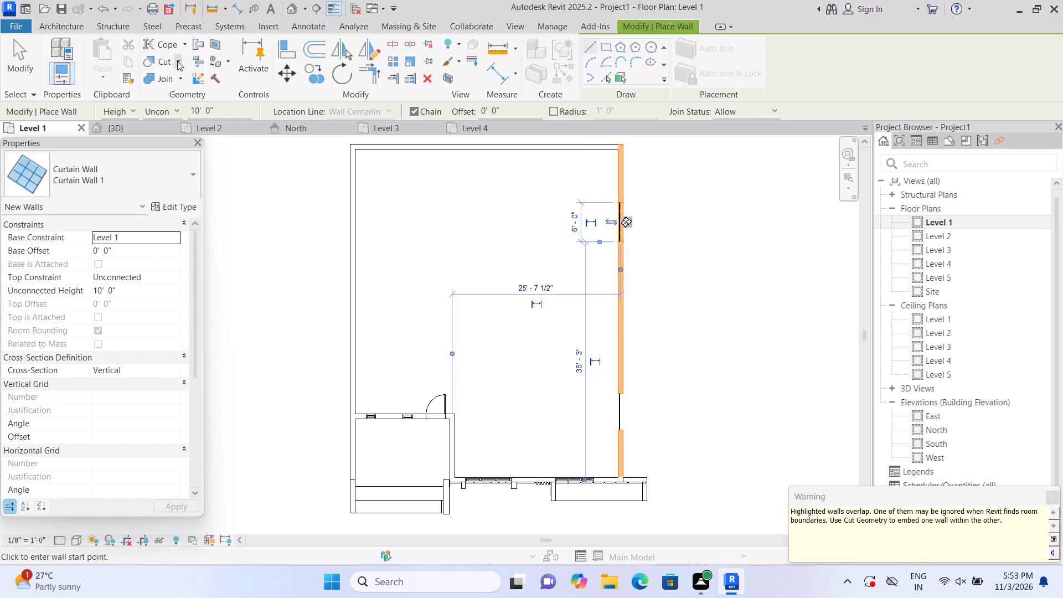
click(179, 87)
click(614, 193)
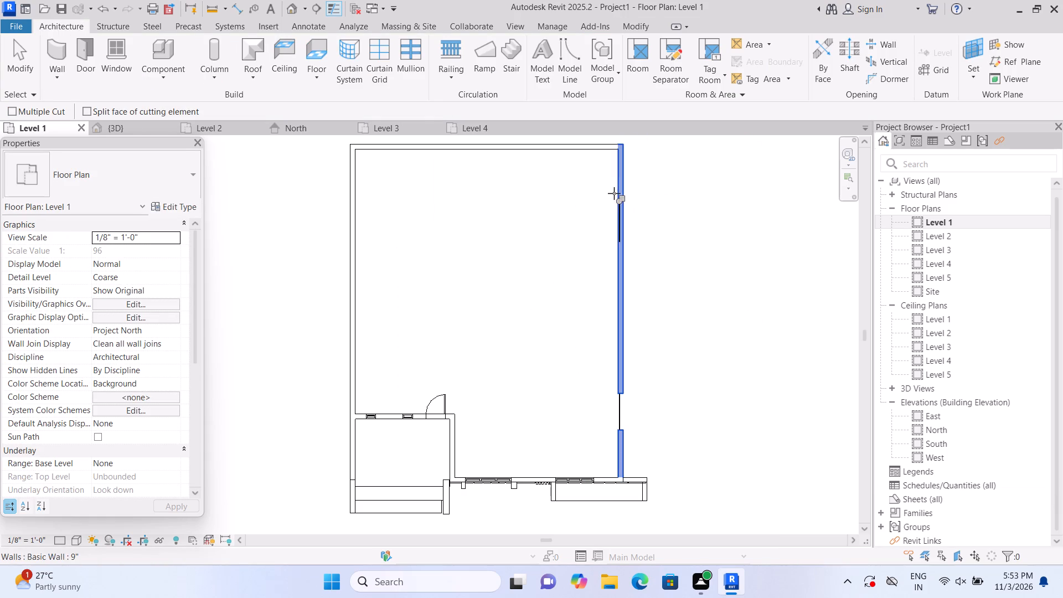
double_click(622, 221)
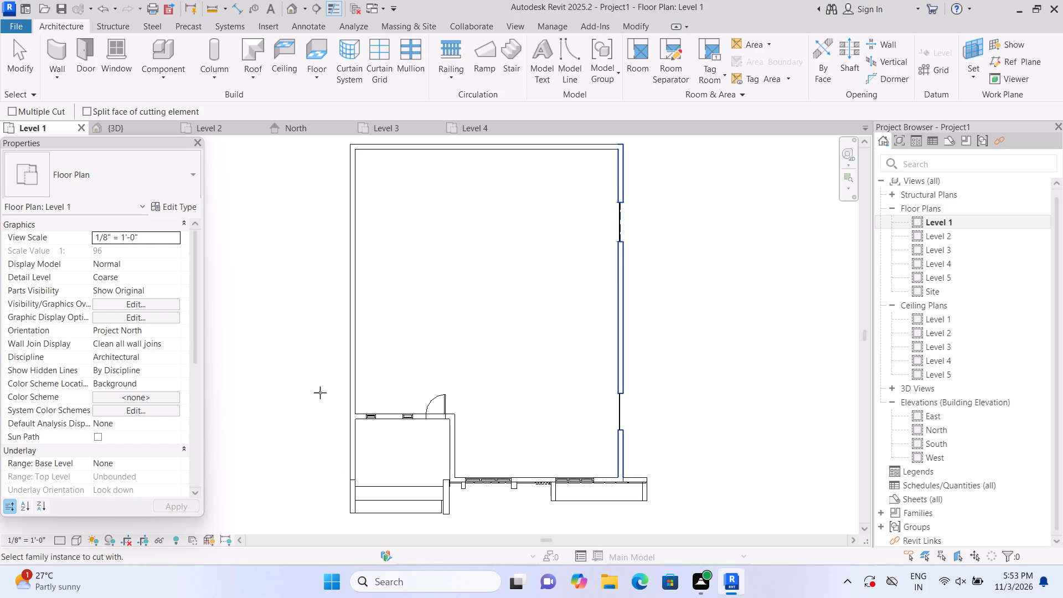
Draw a 7'-0" curtain wall in the north exterior wall, aligned with the south facade's western curtain wall, and cut the host wall with it.
click(56, 61)
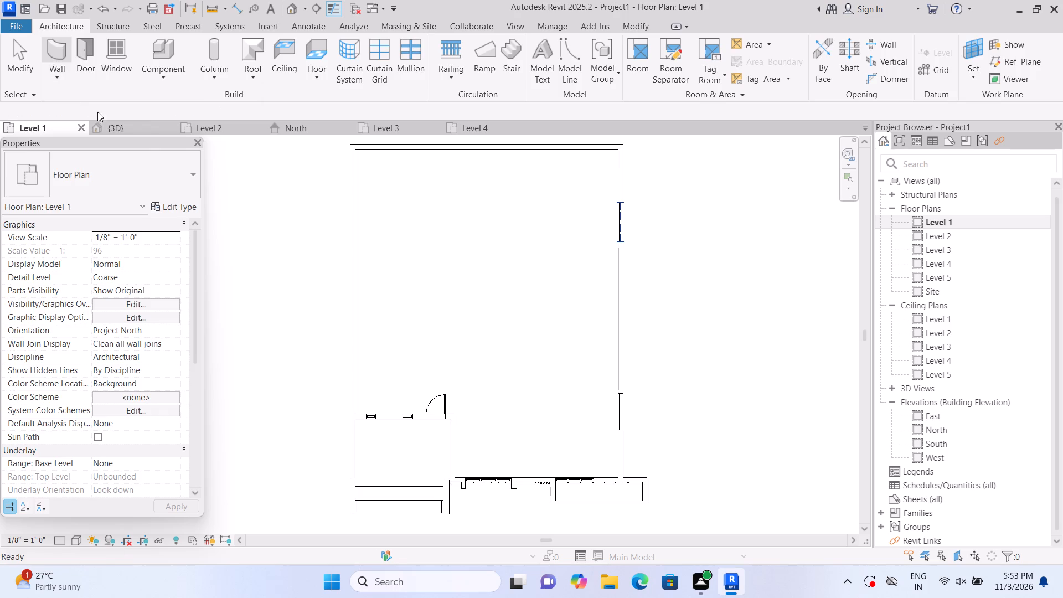
click(509, 148)
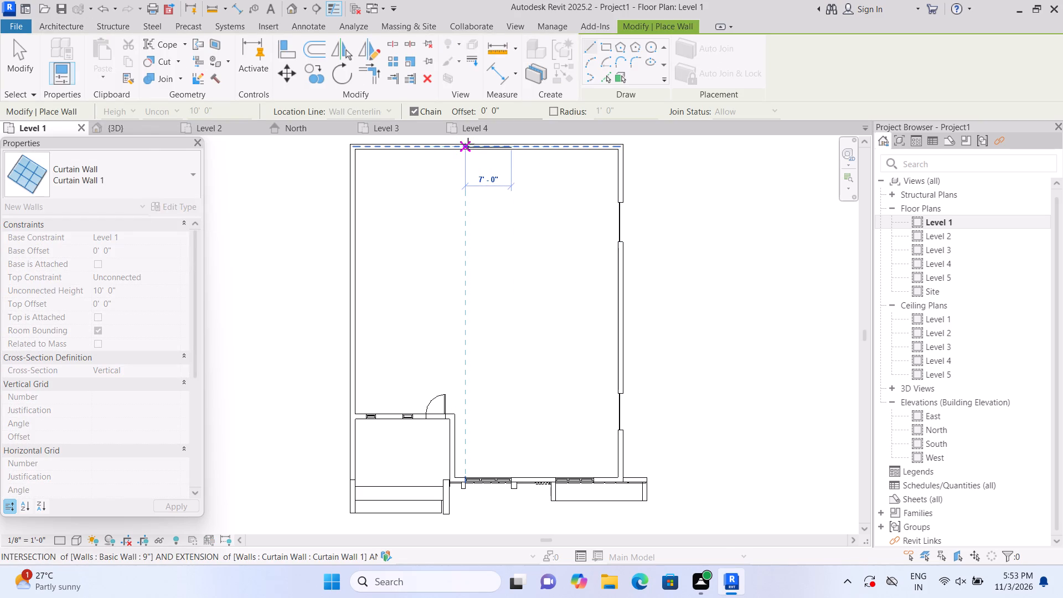
click(468, 144)
click(177, 57)
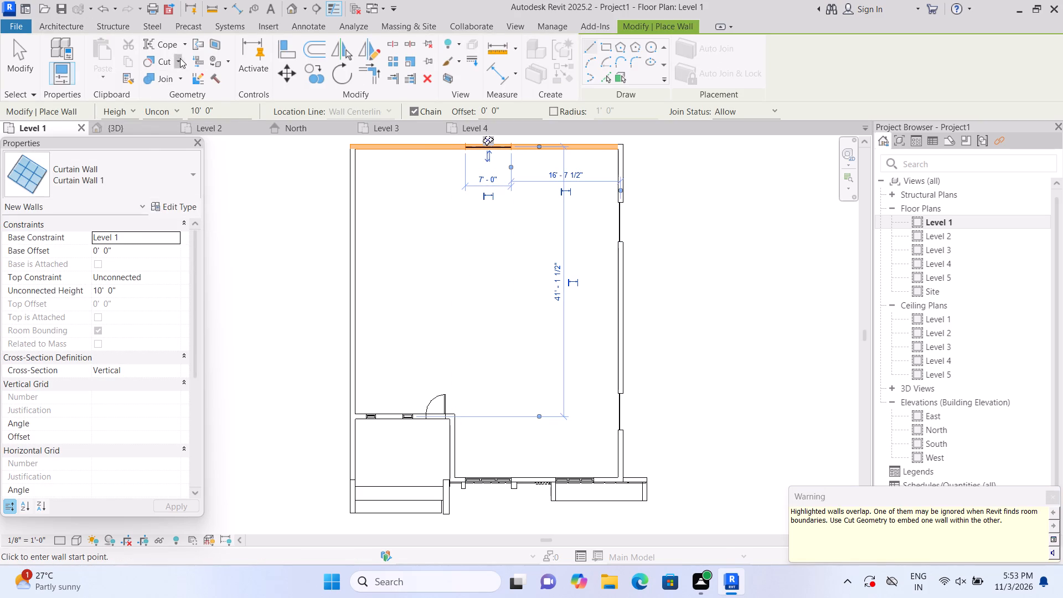
click(185, 77)
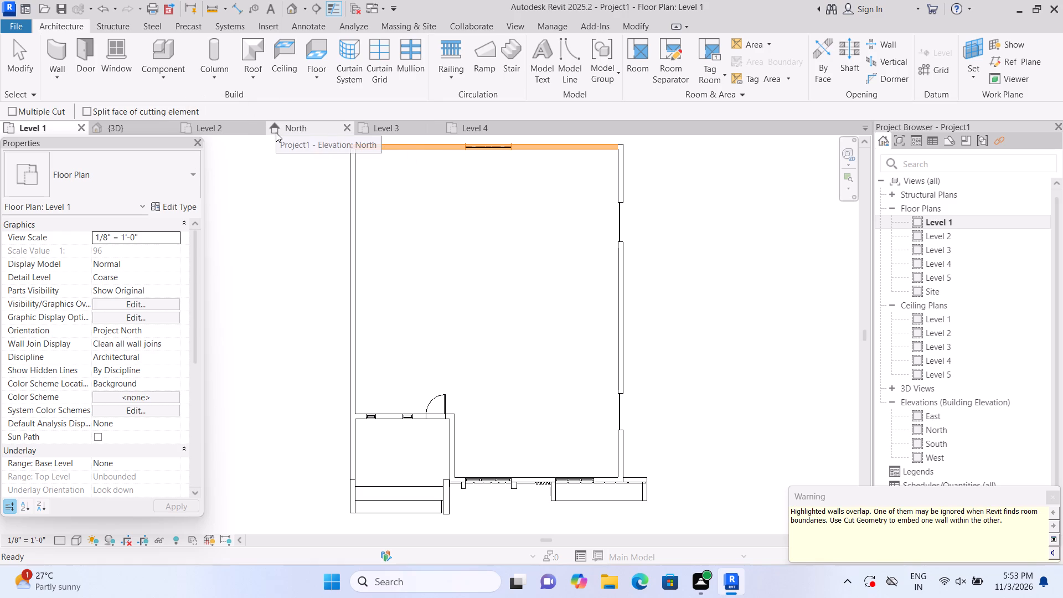
click(394, 153)
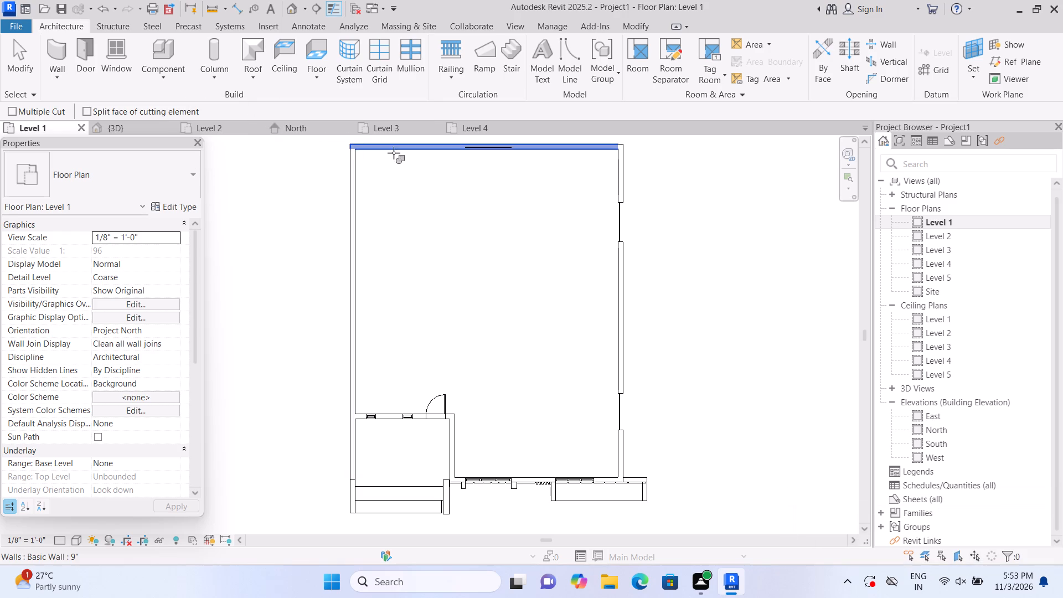
click(487, 150)
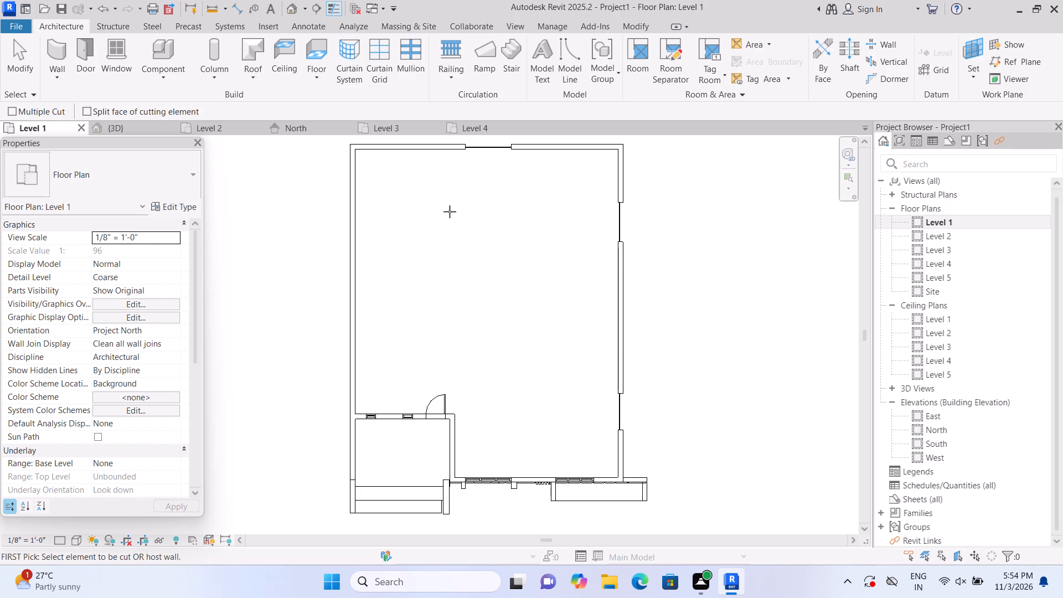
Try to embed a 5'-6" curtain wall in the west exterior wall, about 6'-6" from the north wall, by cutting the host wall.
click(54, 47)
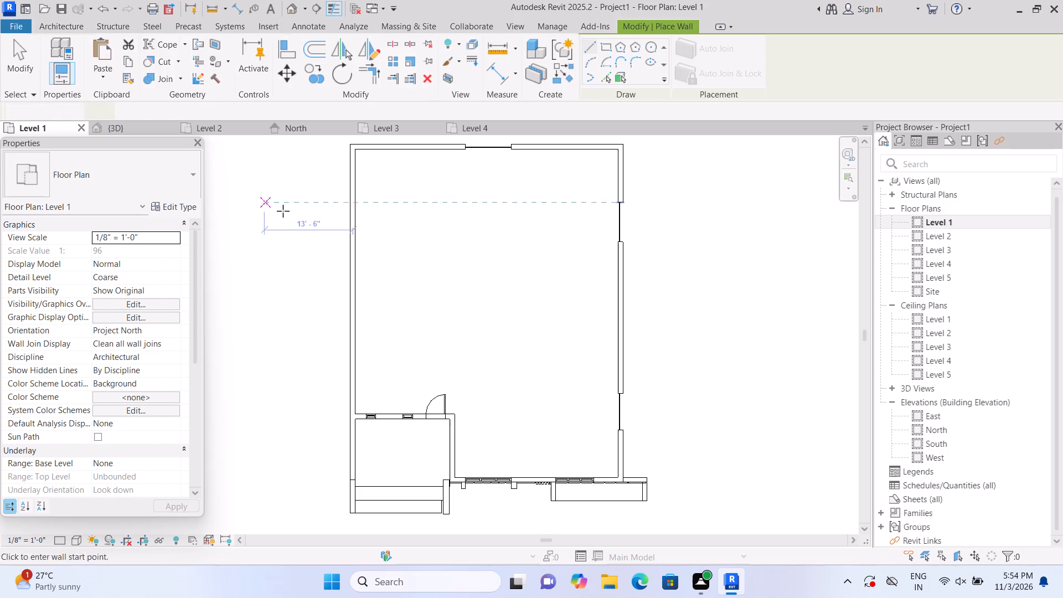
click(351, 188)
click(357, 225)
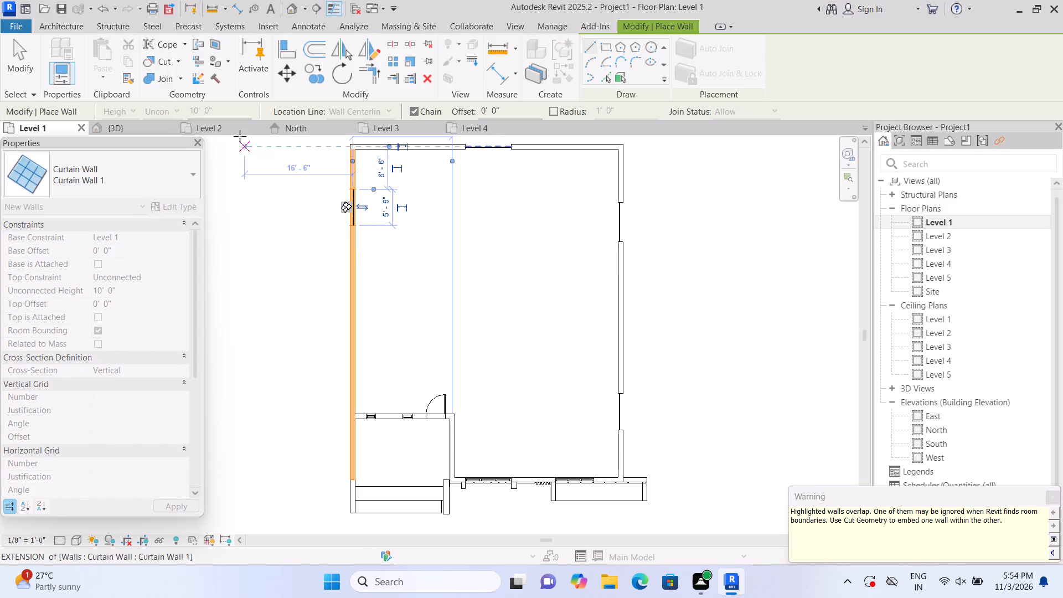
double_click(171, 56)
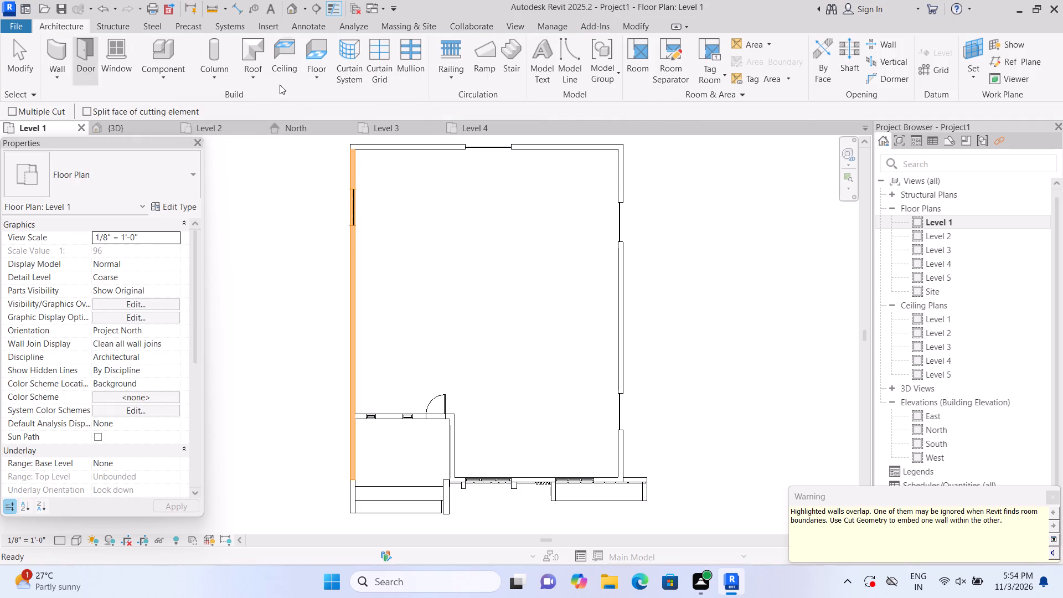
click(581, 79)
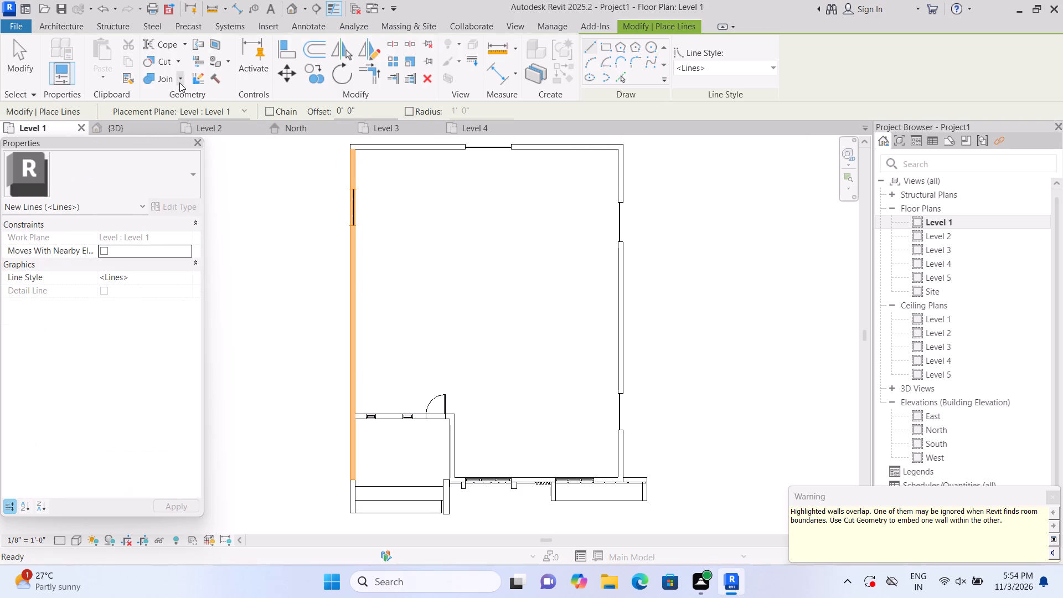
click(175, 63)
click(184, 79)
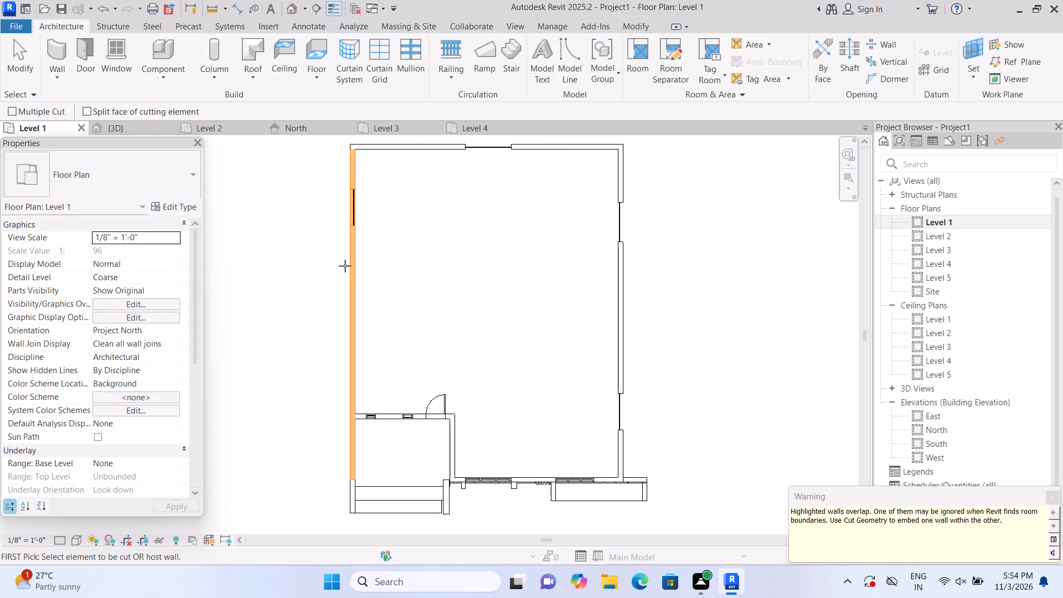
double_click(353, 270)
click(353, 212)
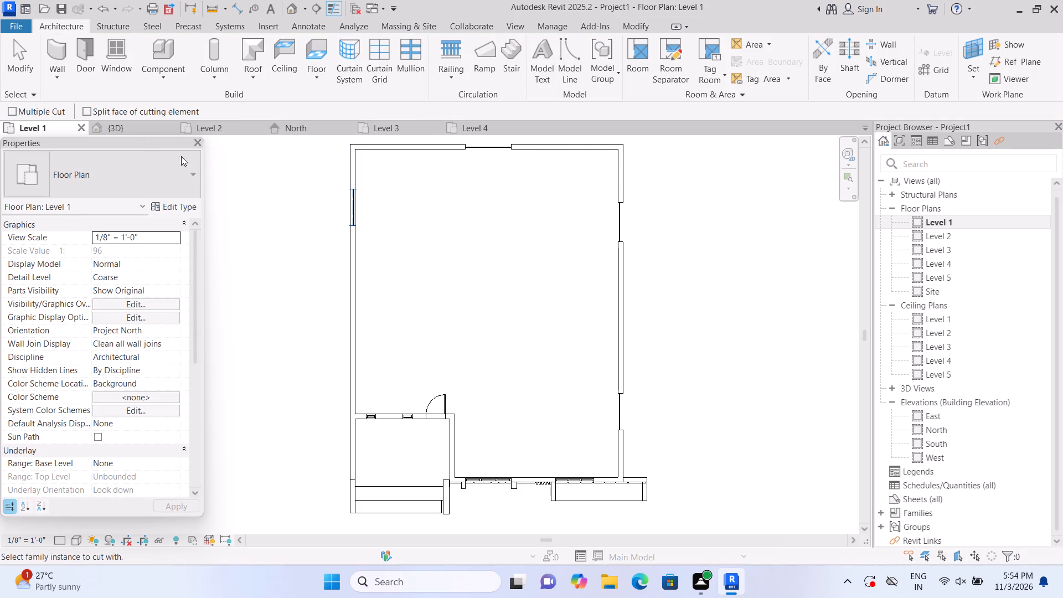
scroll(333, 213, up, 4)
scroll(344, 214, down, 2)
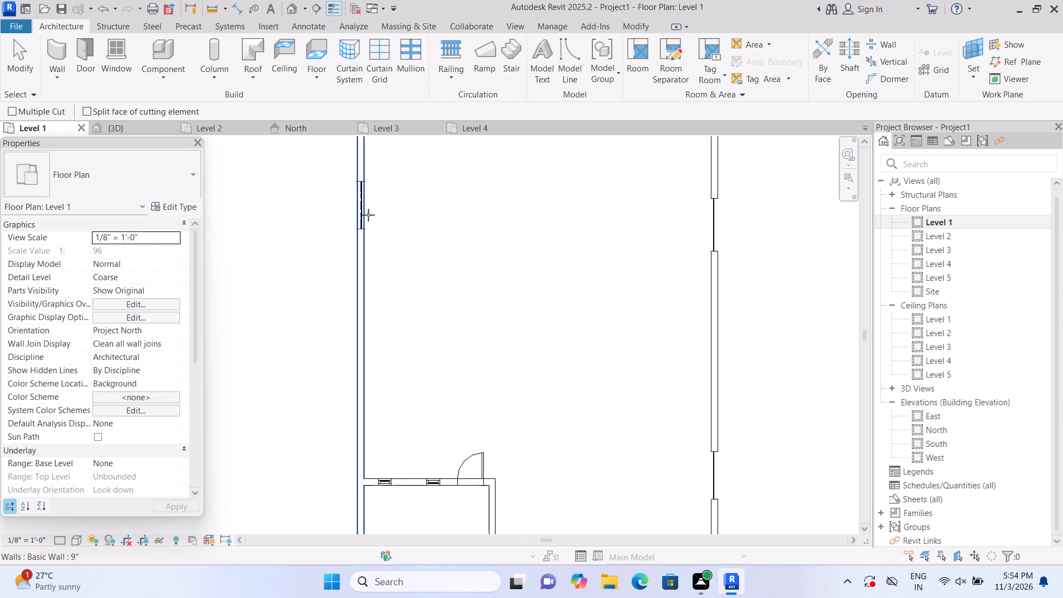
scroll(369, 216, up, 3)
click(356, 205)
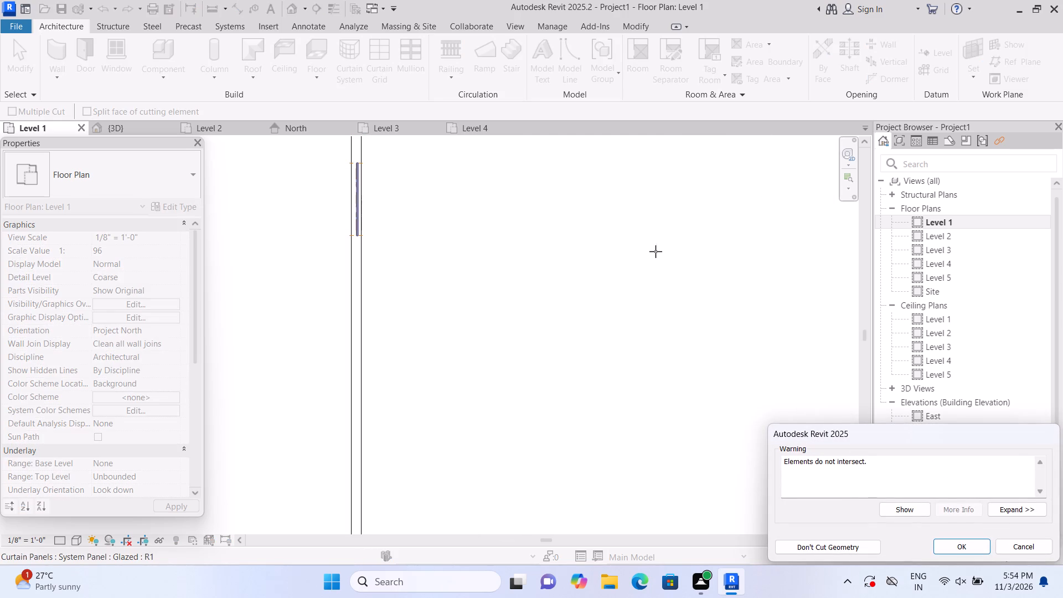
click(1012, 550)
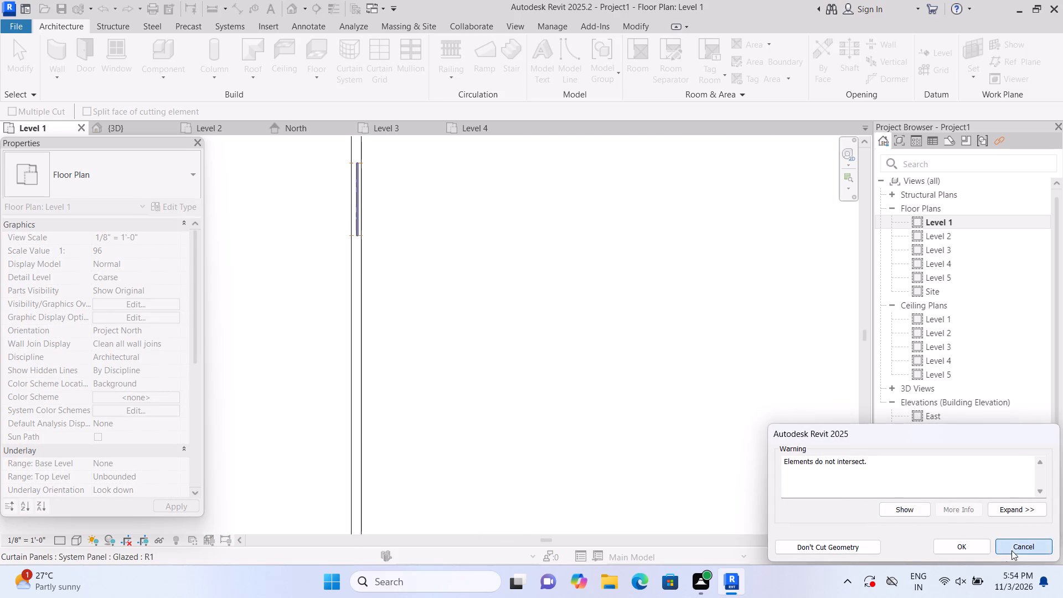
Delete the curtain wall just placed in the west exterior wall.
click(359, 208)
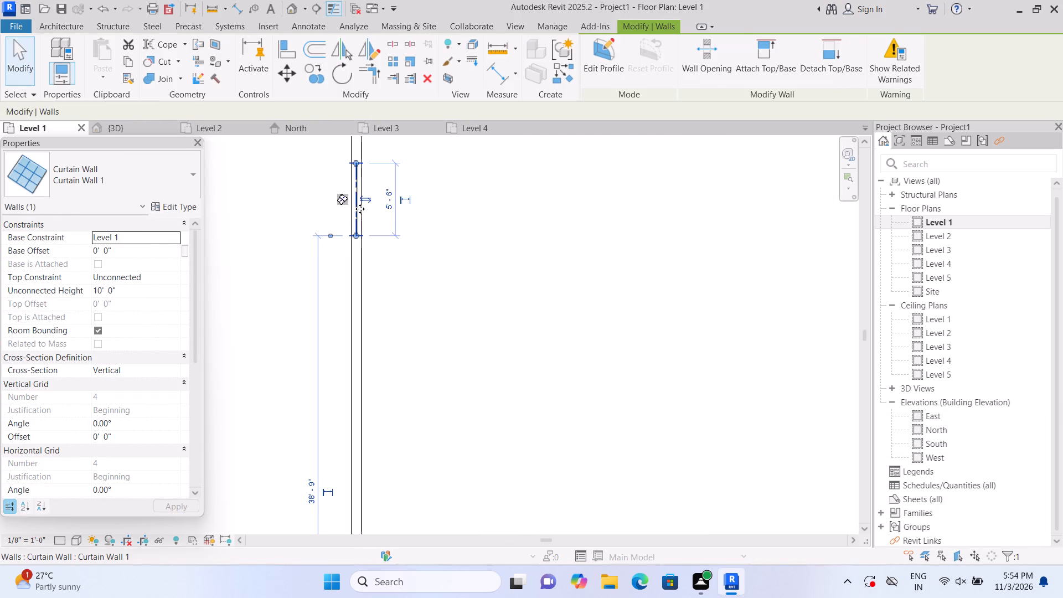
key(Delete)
Draw a 5'-6" curtain wall in the west exterior wall, about 5'-6" from the north wall, and cut the host wall with it.
click(50, 50)
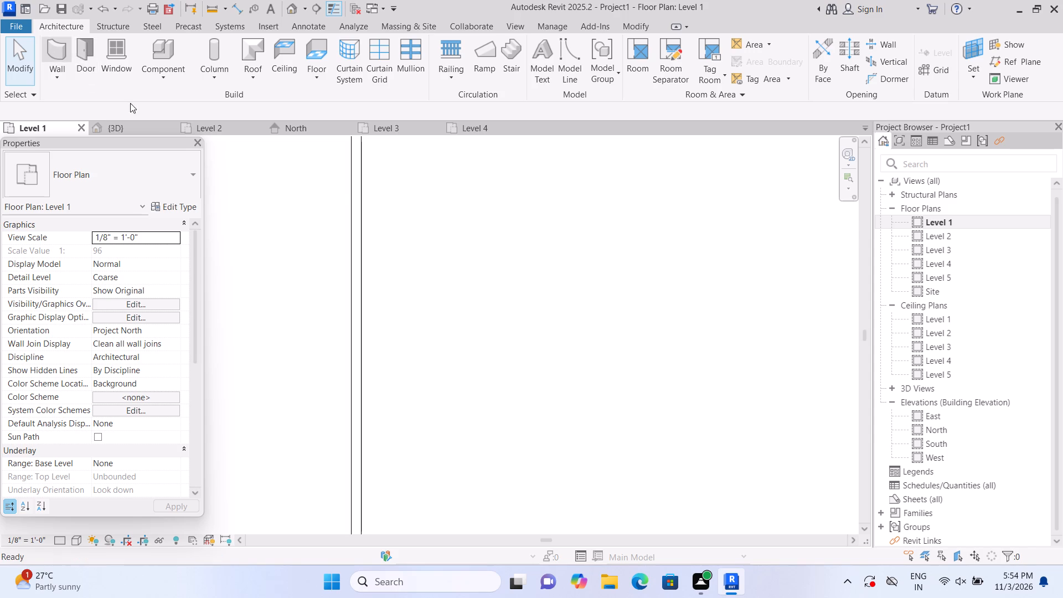
scroll(338, 207, down, 5)
middle_drag(357, 226, 357, 254)
scroll(358, 243, up, 1)
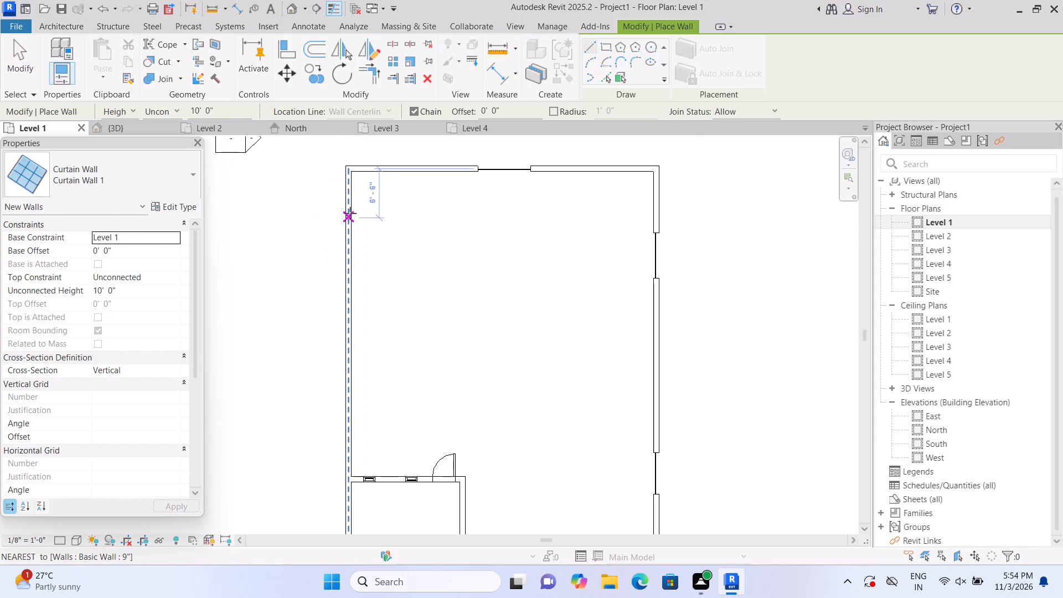
click(350, 210)
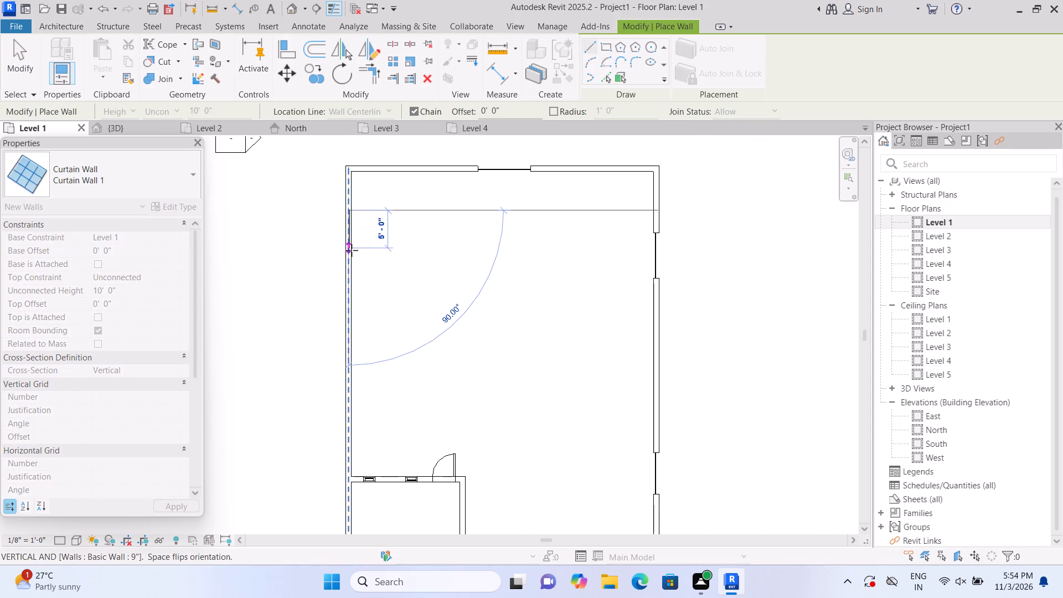
click(352, 252)
click(177, 64)
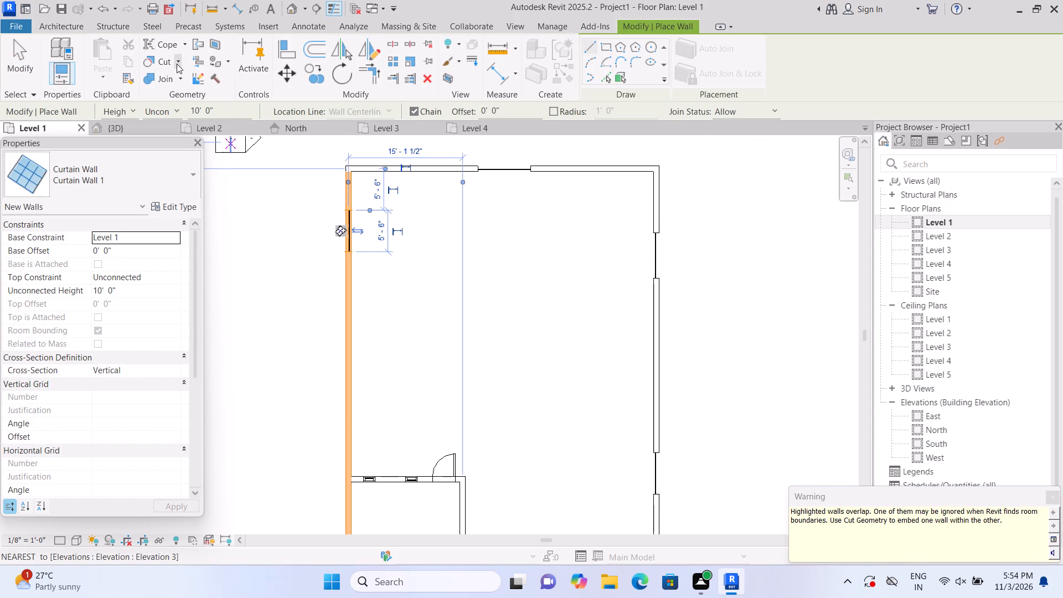
click(182, 87)
click(354, 195)
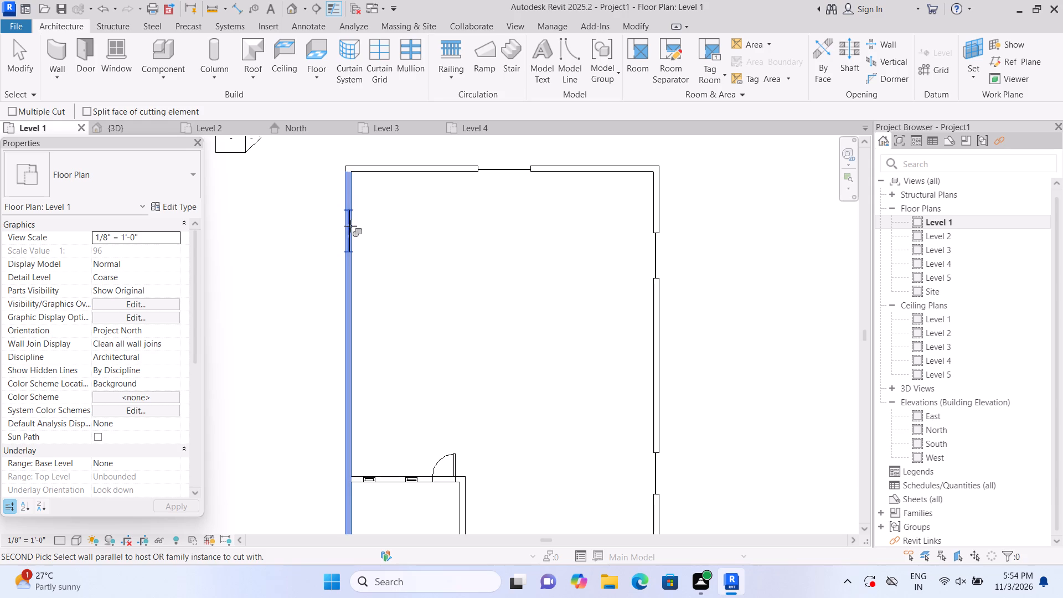
click(350, 226)
Draw a 5'-0" curtain wall in the west exterior wall, about 3'-6" north of the entrance door wall, and cut the host wall with it.
click(60, 57)
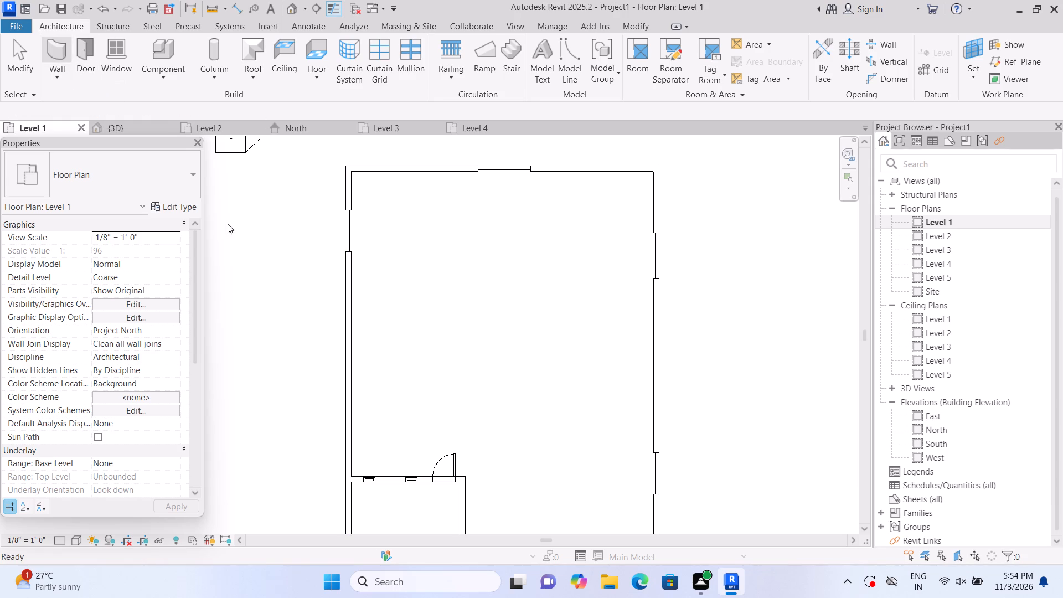
click(352, 449)
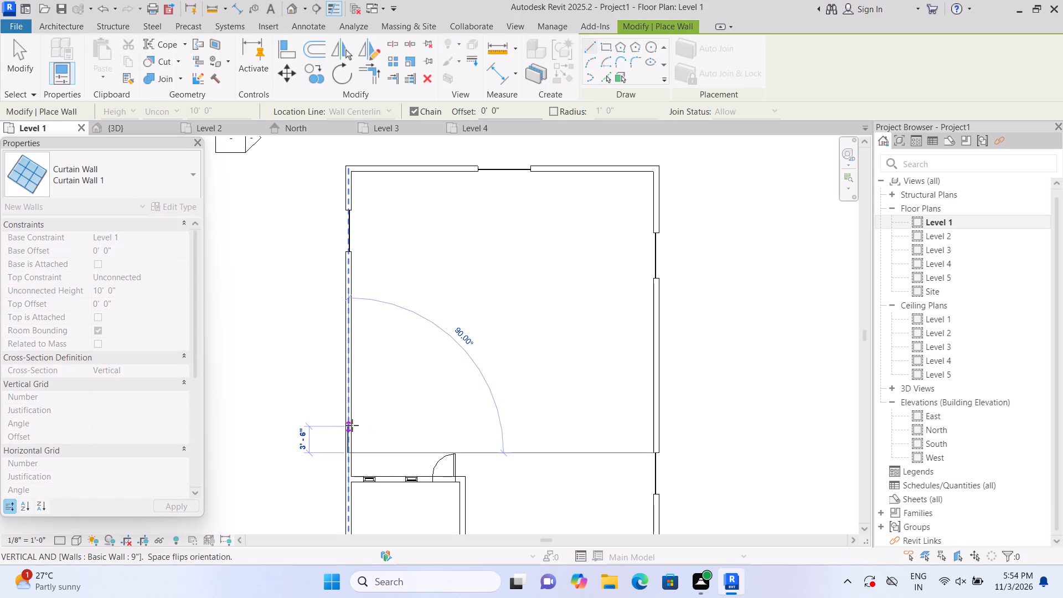
click(350, 414)
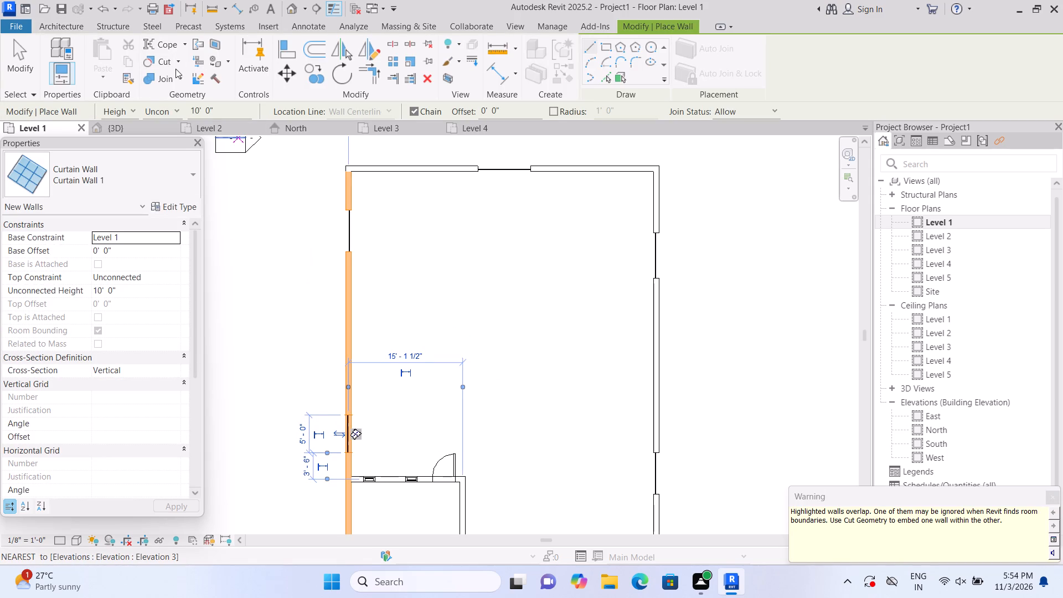
click(176, 60)
click(184, 79)
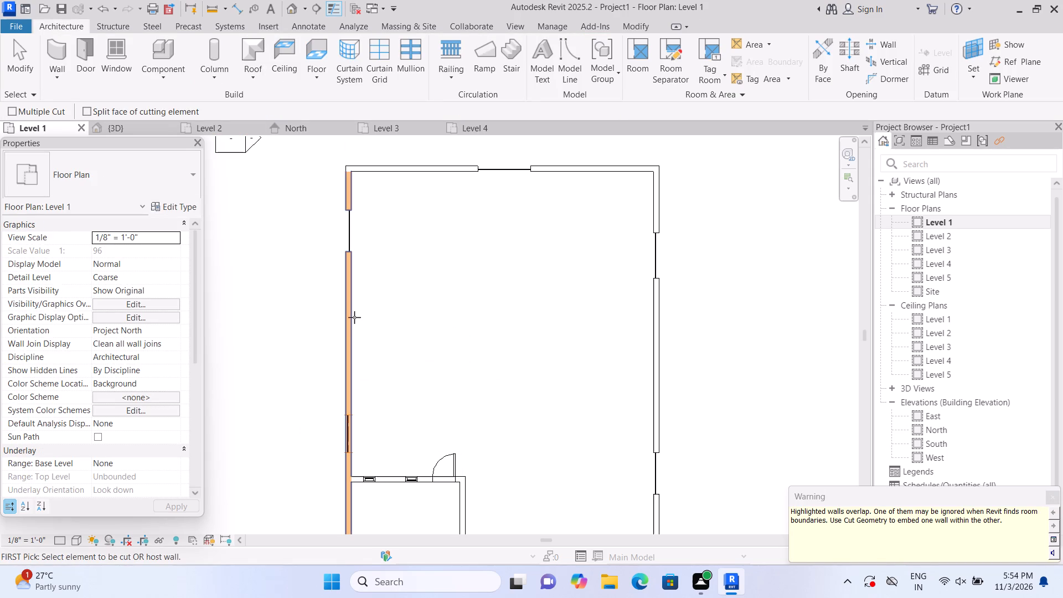
click(354, 319)
click(346, 425)
scroll(285, 336, down, 2)
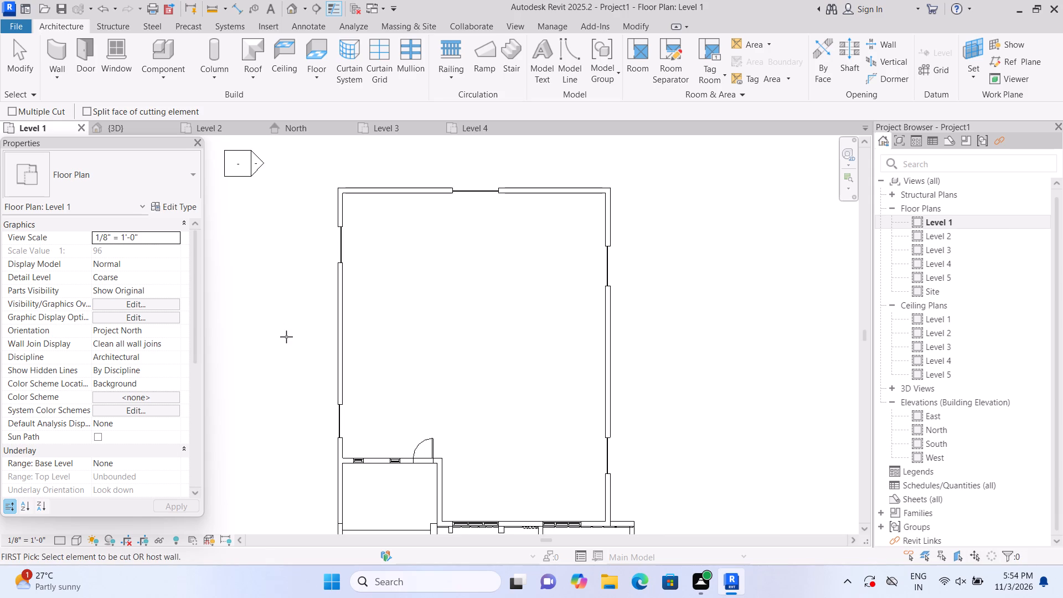
scroll(286, 337, down, 1)
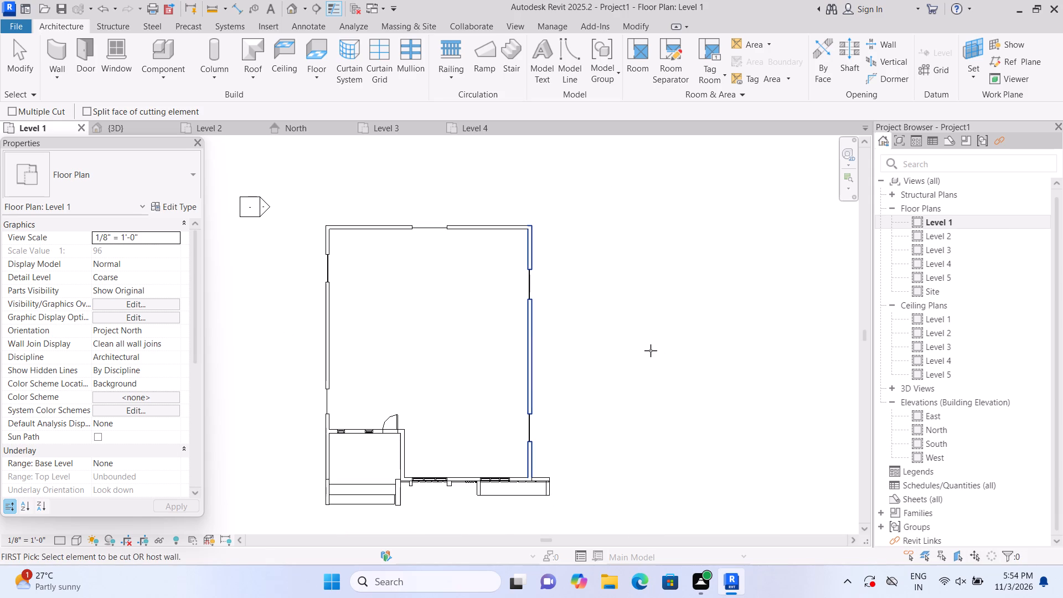
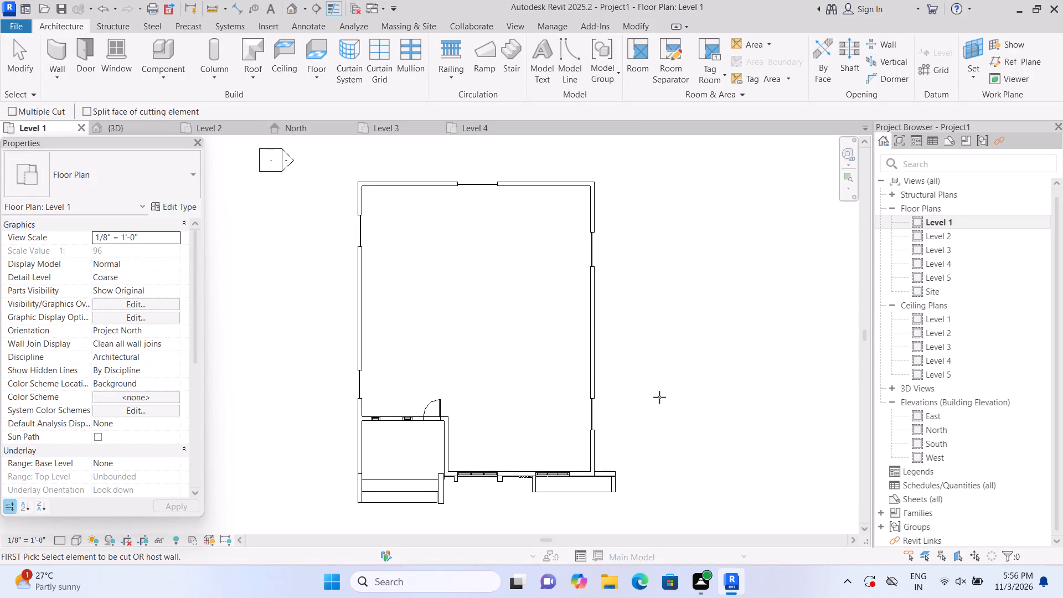
In the 3D view, raise the base of the southern curtain wall in the east exterior wall about 3'-4" and lower its top edge.
click(289, 5)
middle_drag(538, 502, 473, 458)
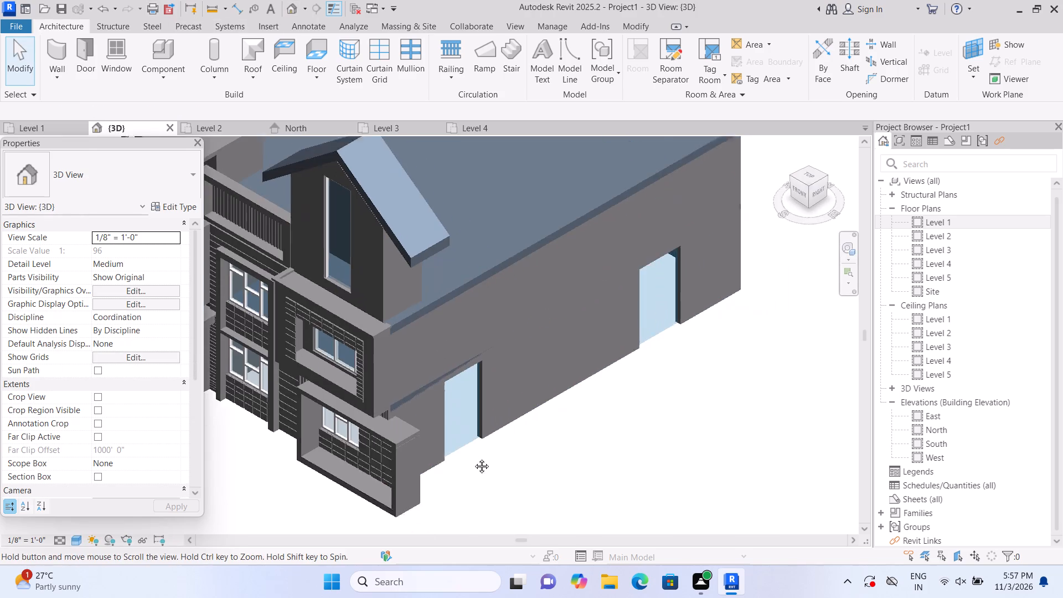
middle_drag(473, 458, 456, 445)
scroll(445, 362, up, 5)
click(440, 373)
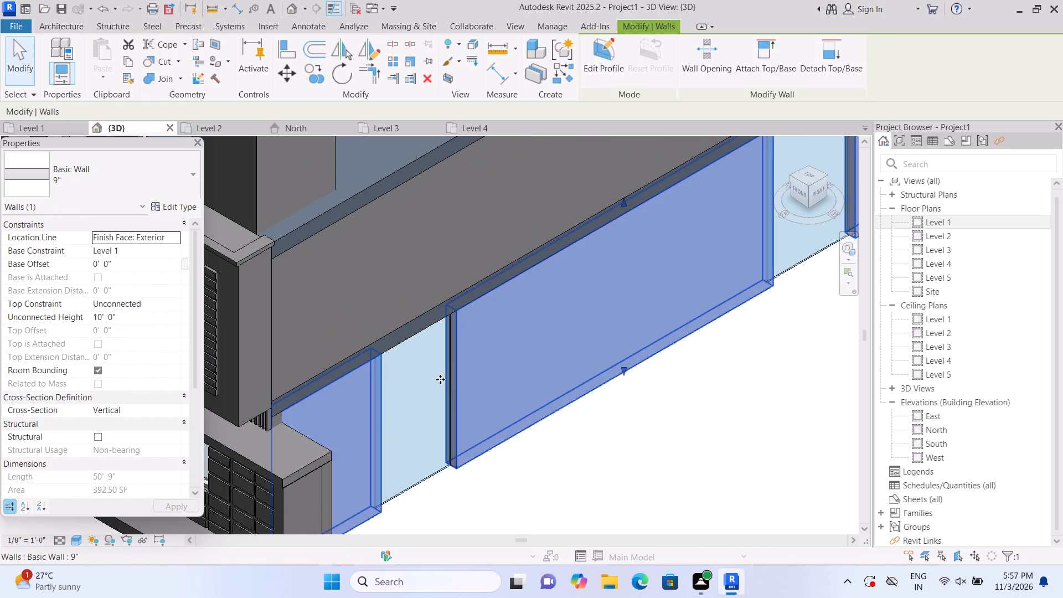
key(Escape)
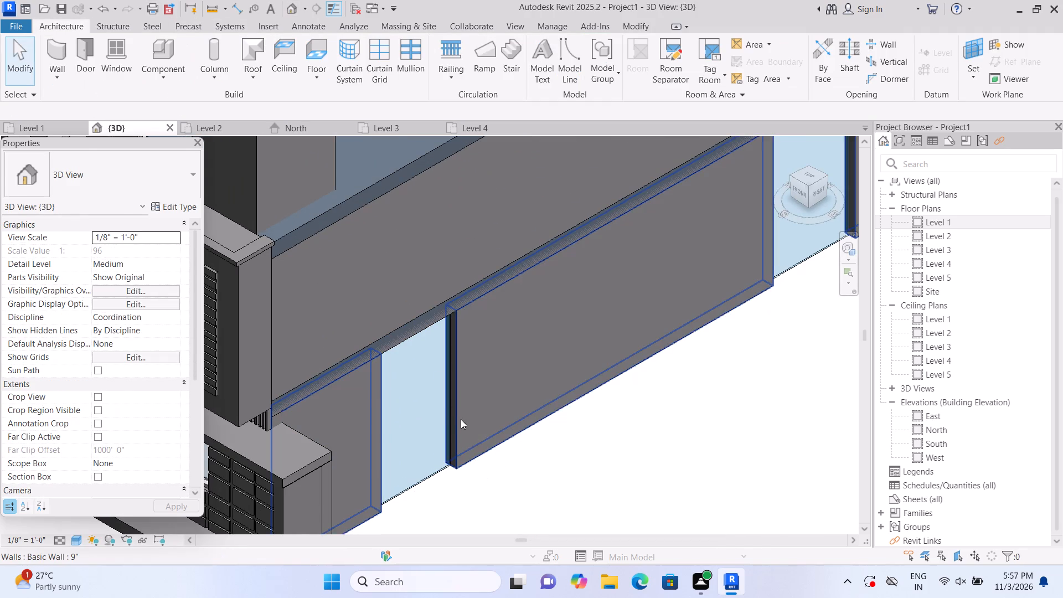
click(433, 395)
scroll(435, 440, up, 1)
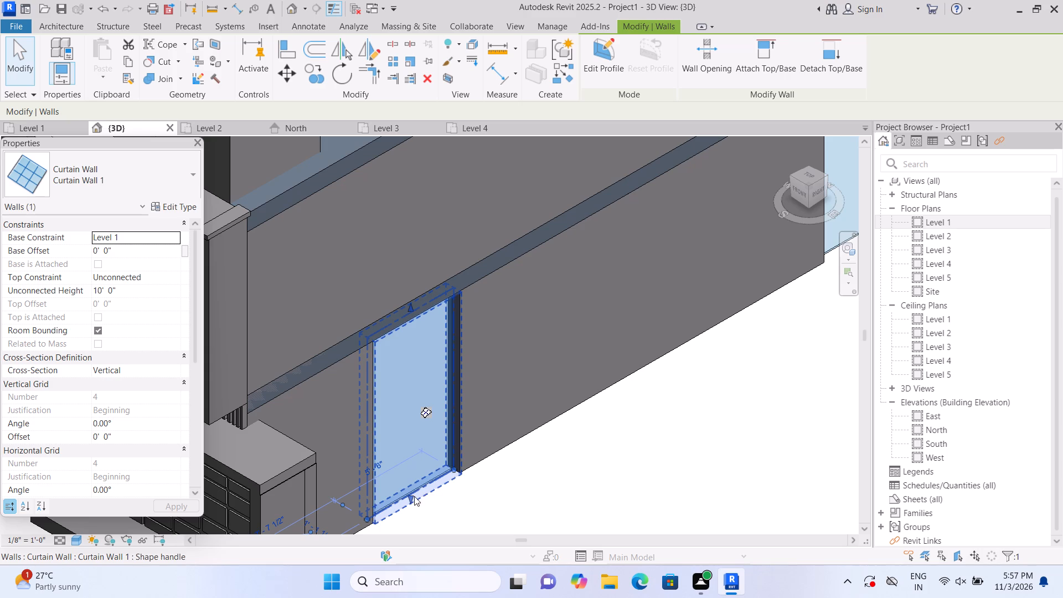
drag(409, 496, 393, 433)
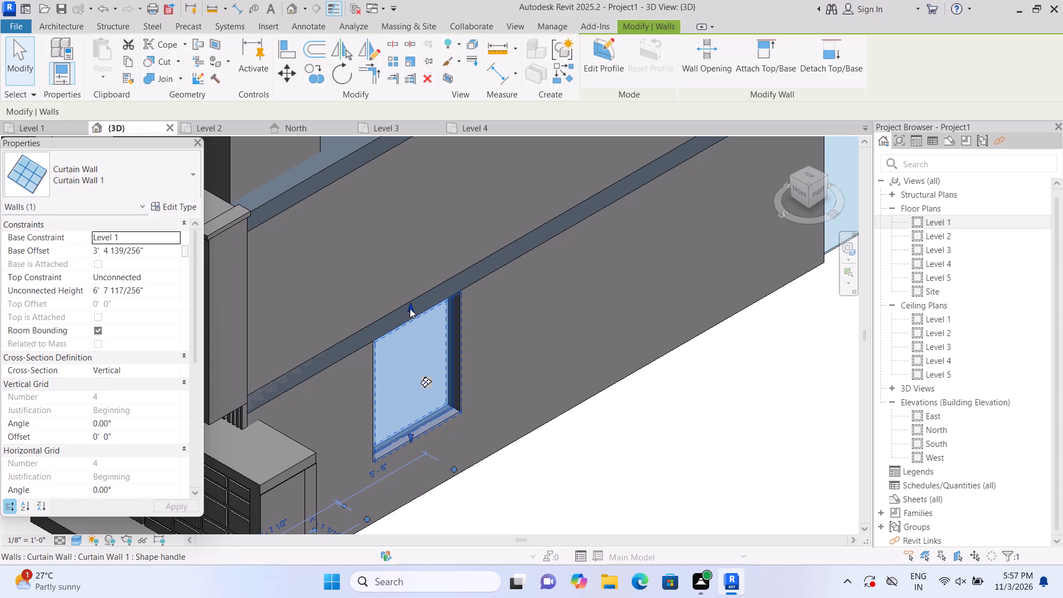
drag(410, 307, 412, 345)
click(412, 345)
click(544, 498)
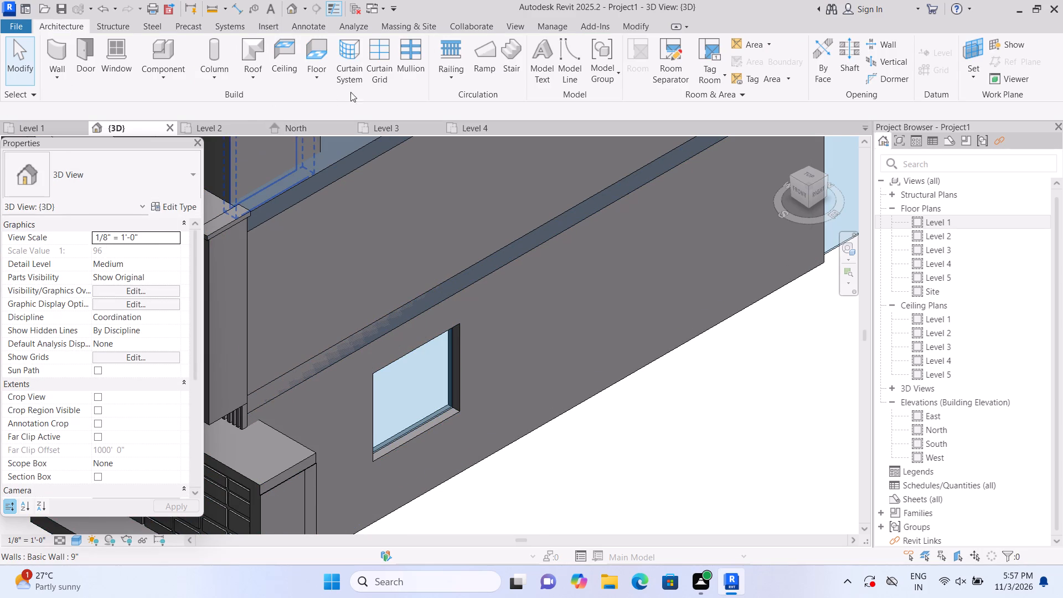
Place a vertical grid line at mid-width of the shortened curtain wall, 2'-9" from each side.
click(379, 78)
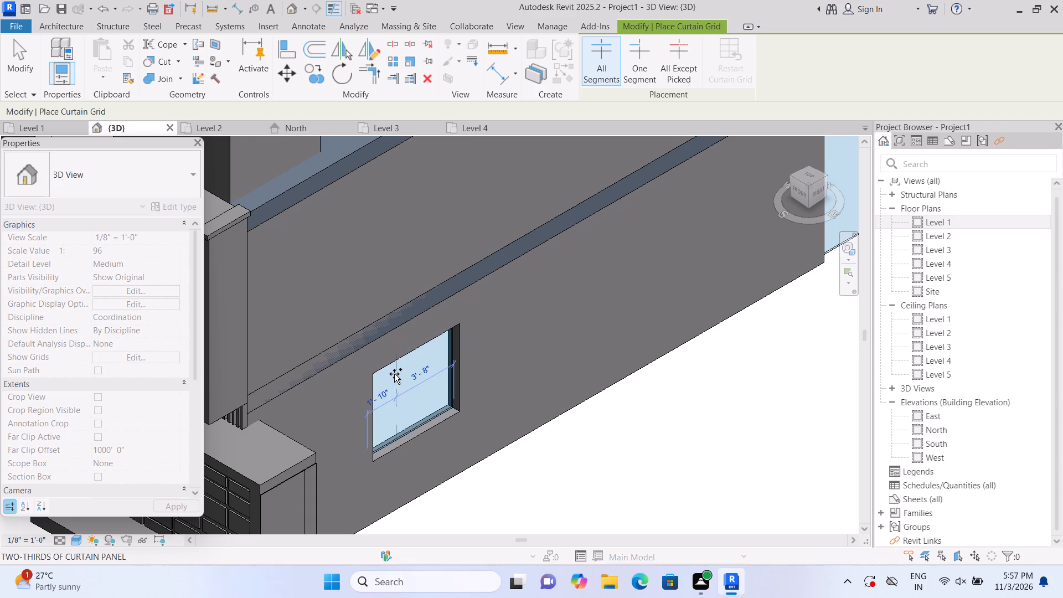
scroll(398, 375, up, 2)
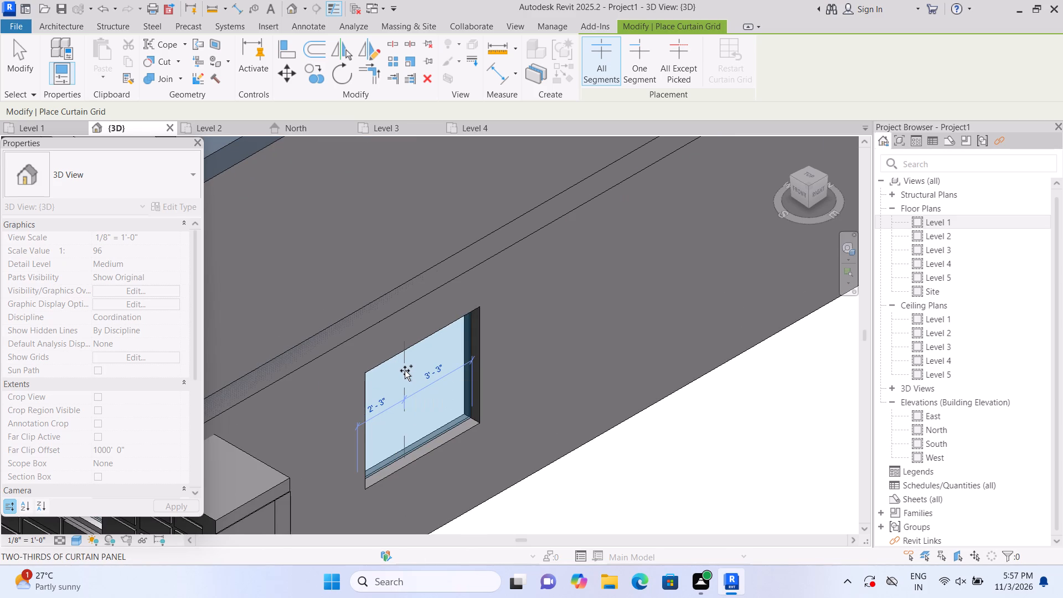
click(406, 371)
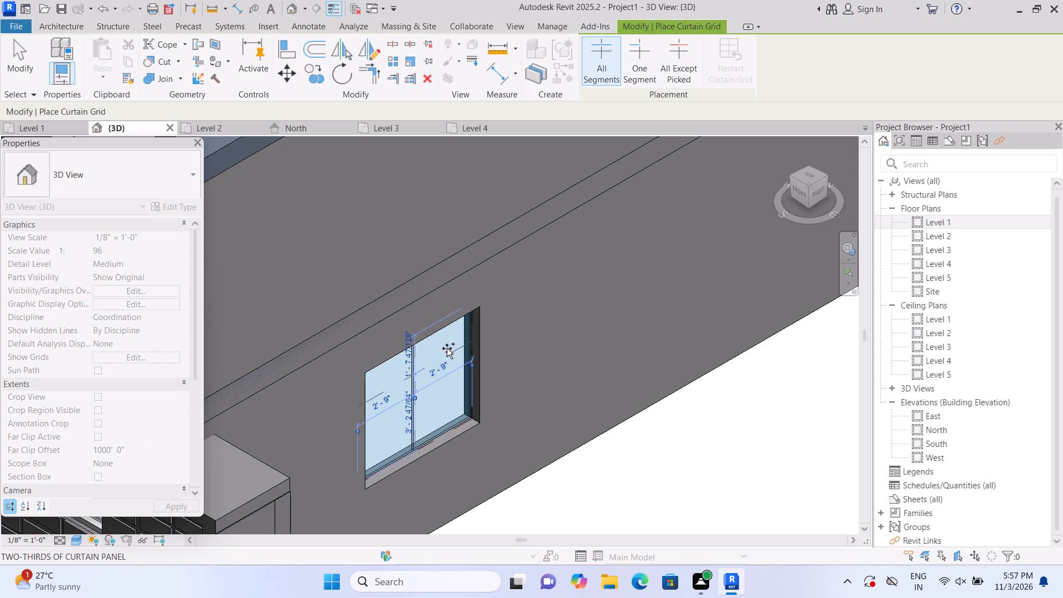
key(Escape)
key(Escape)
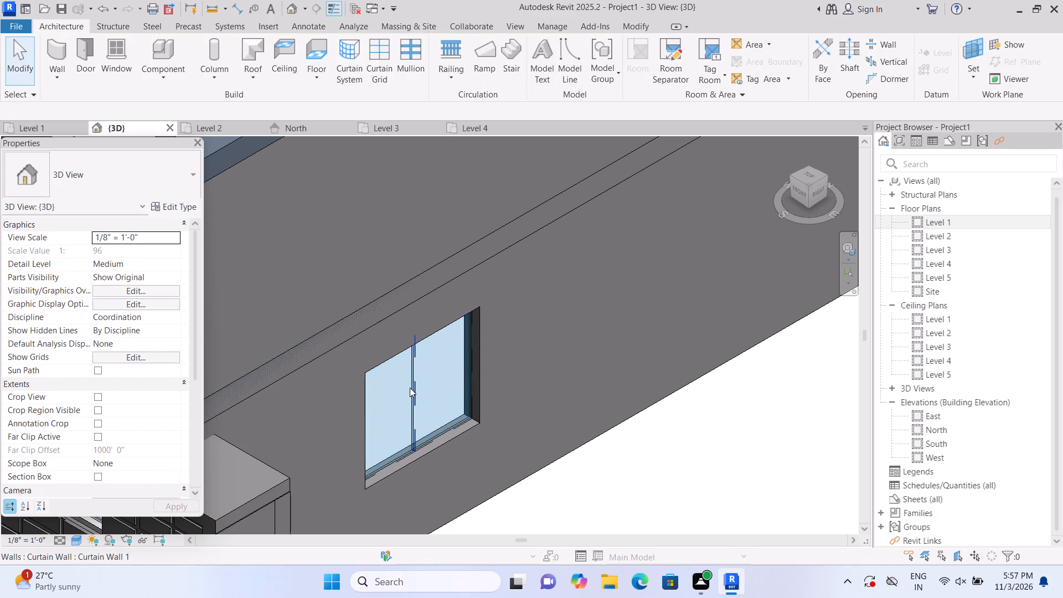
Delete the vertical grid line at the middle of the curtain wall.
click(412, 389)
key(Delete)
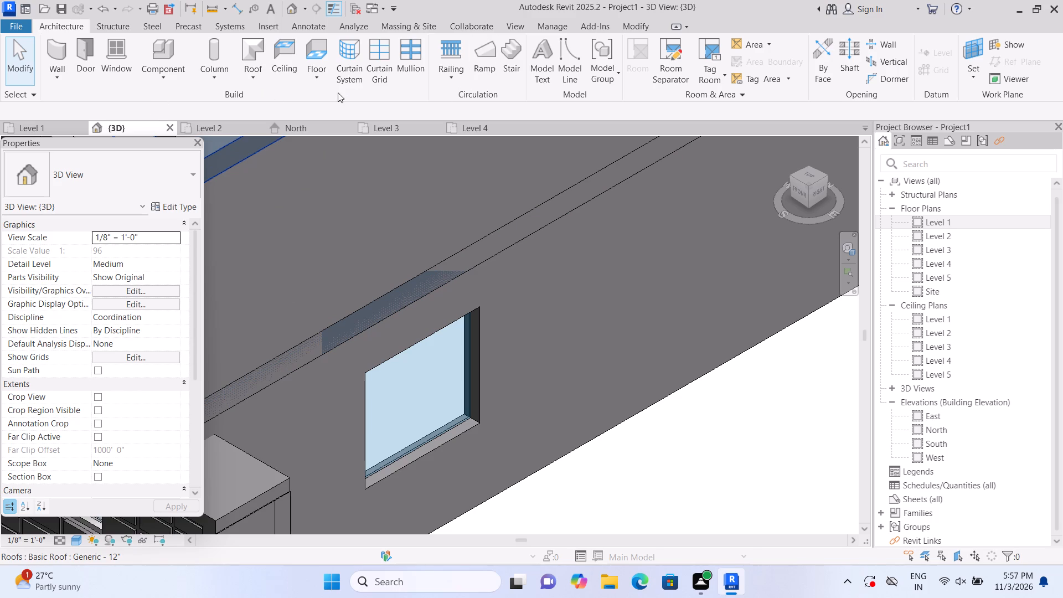
Add two vertical grid lines to the curtain wall, 2'-3" from its south edge and 1'-7 1/2" from its north edge.
click(372, 78)
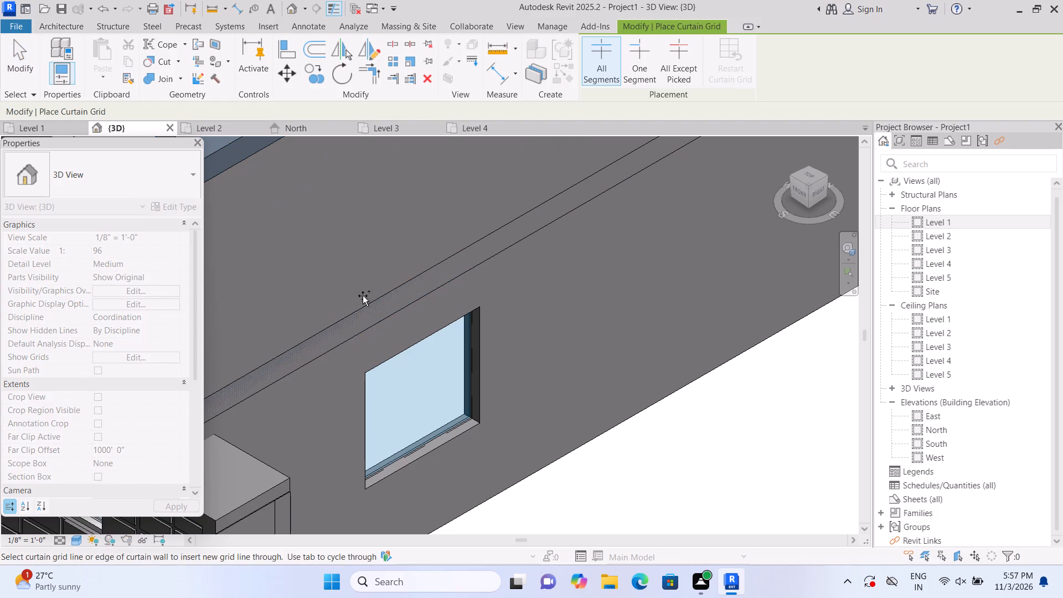
scroll(403, 365, up, 1)
click(405, 367)
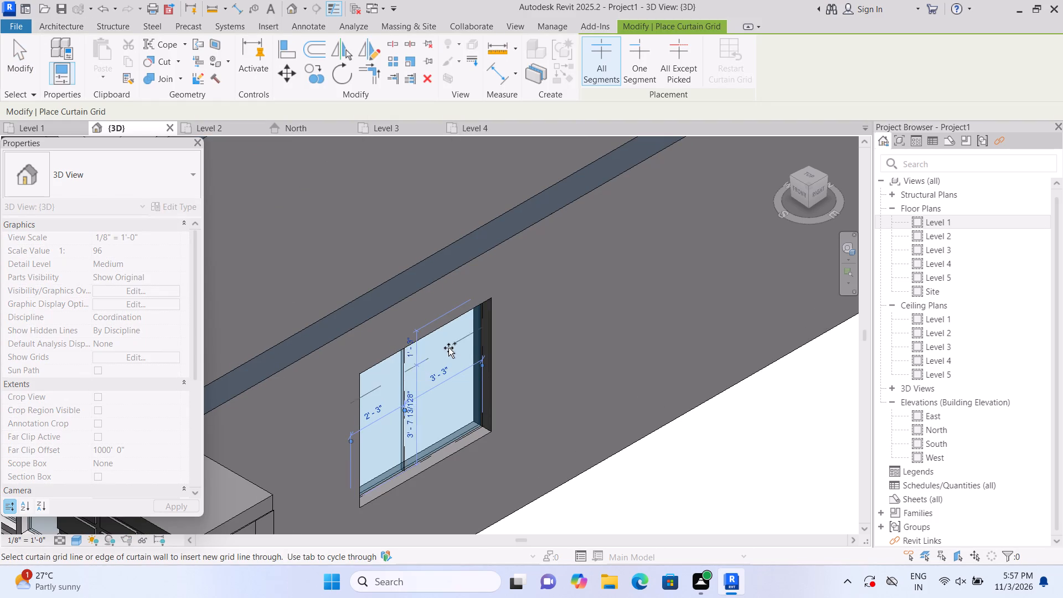
click(446, 343)
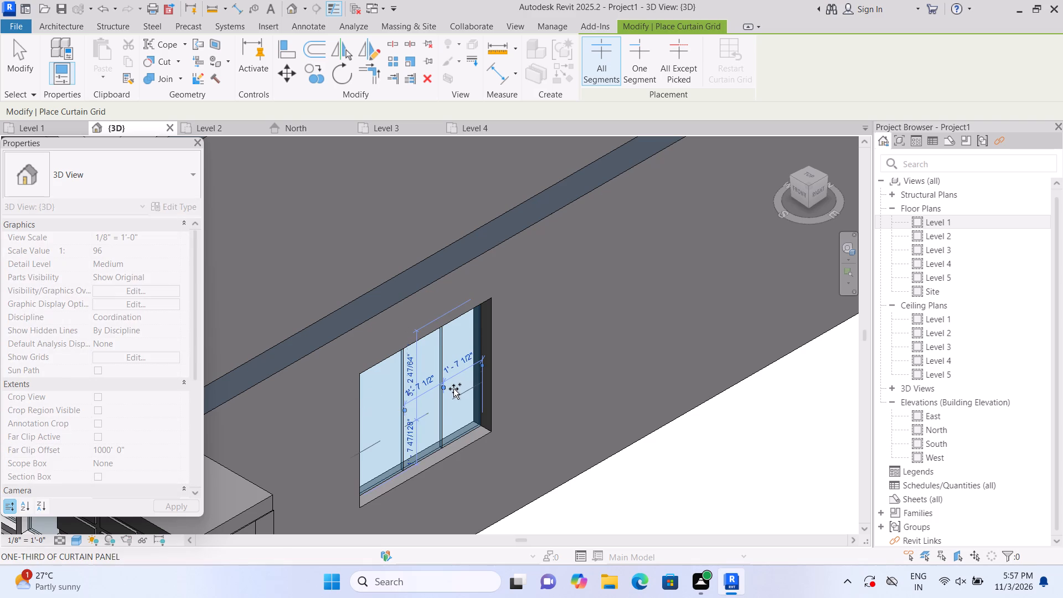
key(Escape)
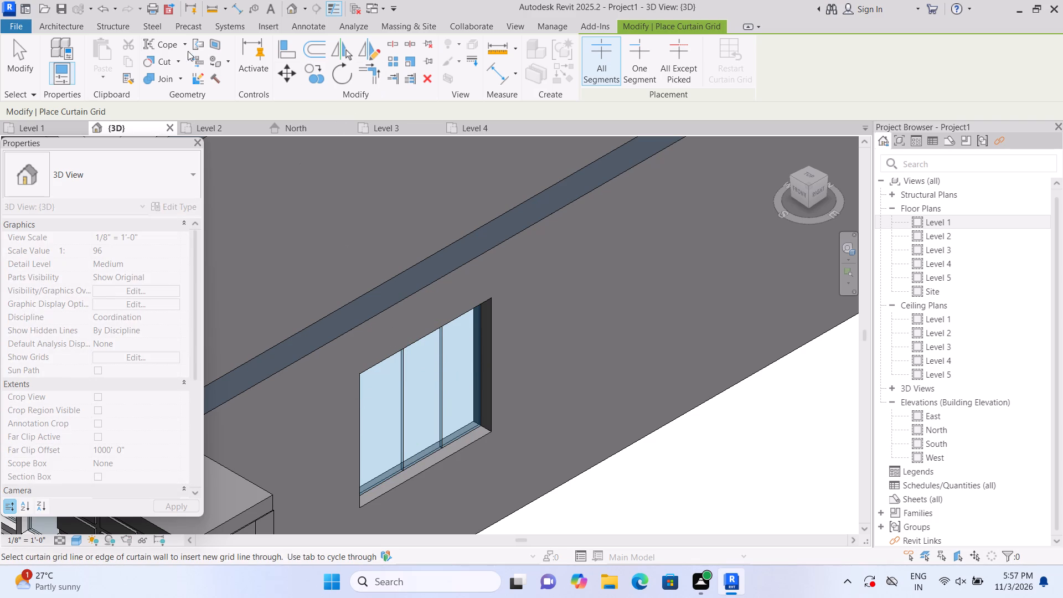
Place 2.5" x 5" rectangular mullions on both vertical grid lines and around the outer edges of the curtain wall.
click(56, 27)
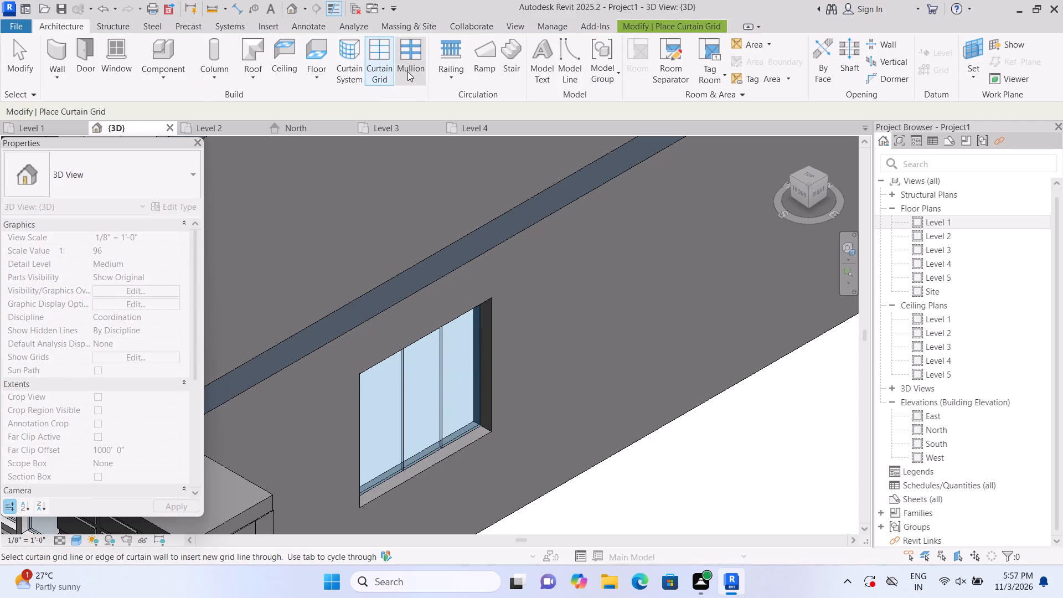
click(407, 71)
click(403, 397)
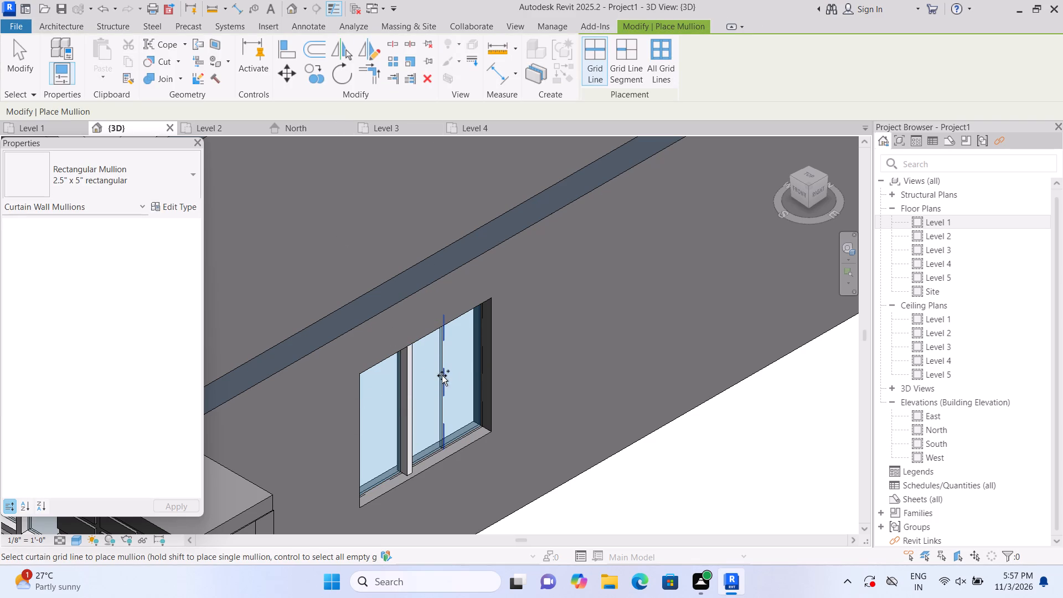
click(442, 375)
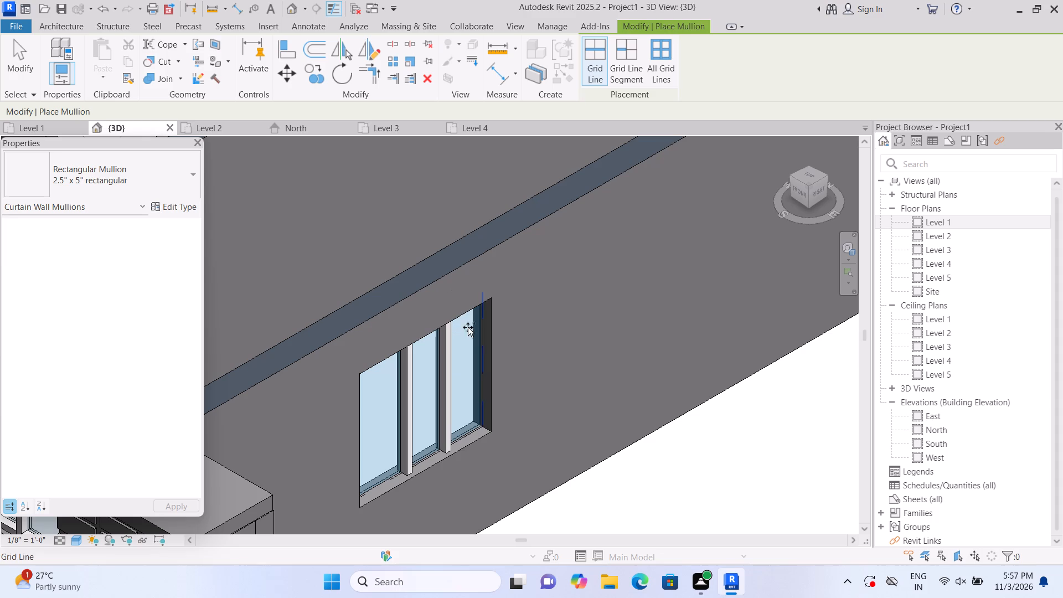
click(486, 348)
click(461, 316)
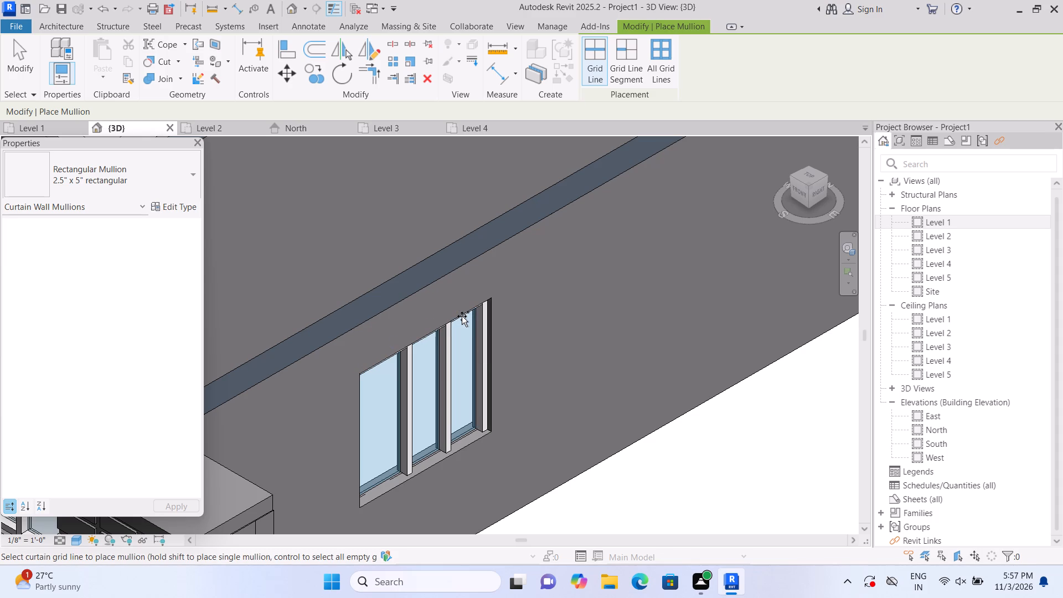
click(363, 416)
click(391, 470)
scroll(390, 471, down, 2)
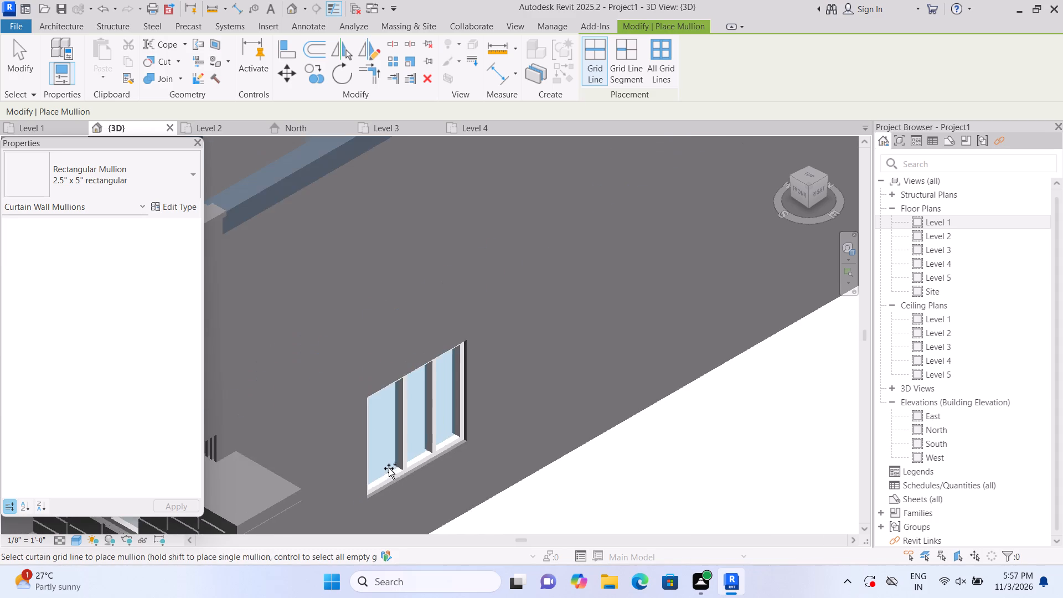
key(Escape)
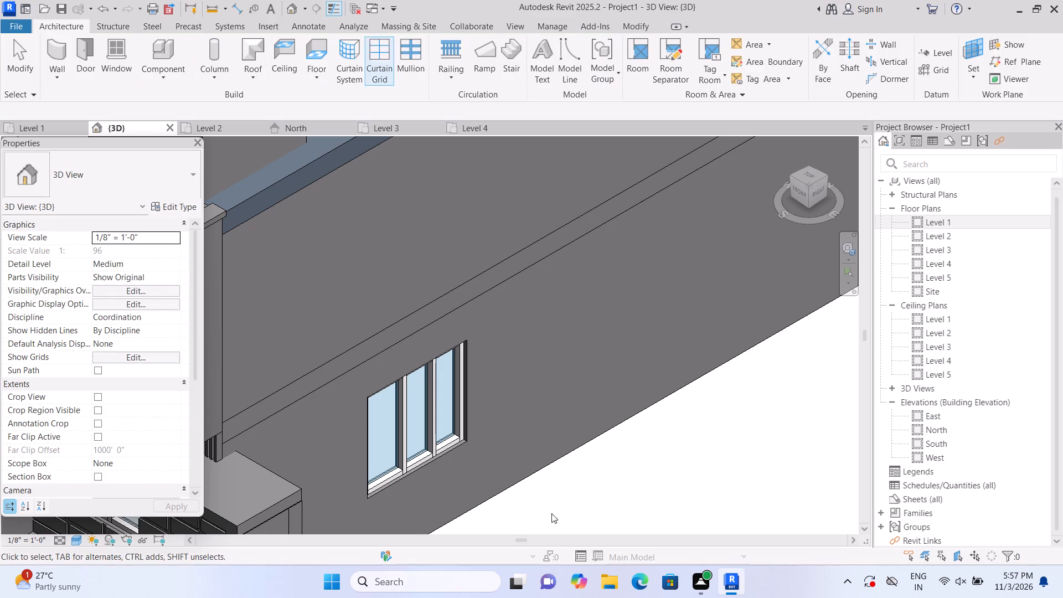
Create an in-place model in the Generic Models category, keeping the default name.
click(161, 79)
click(172, 137)
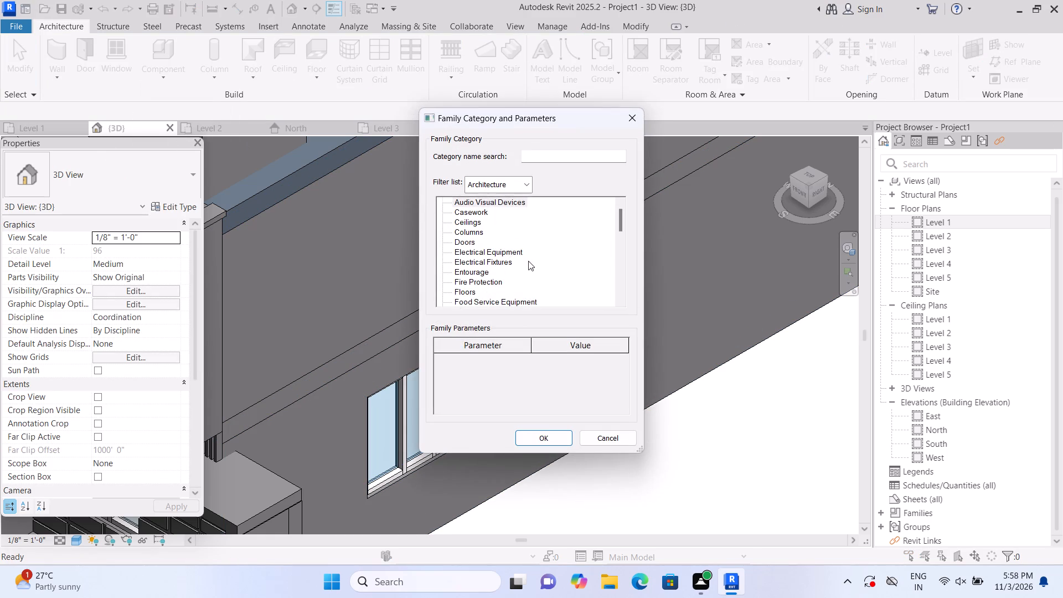
scroll(528, 261, down, 5)
click(507, 279)
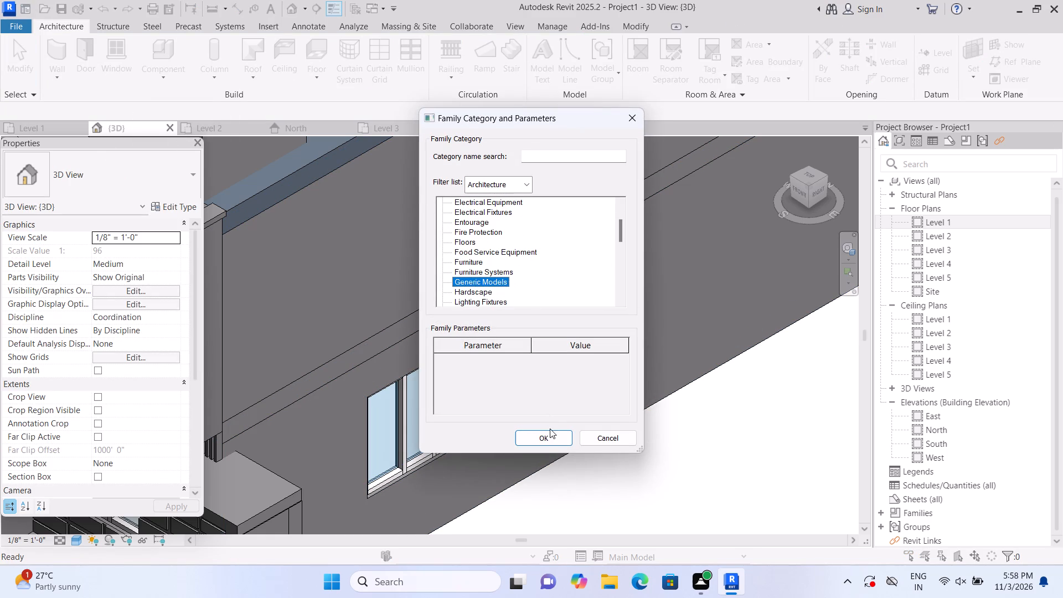
click(548, 437)
click(569, 318)
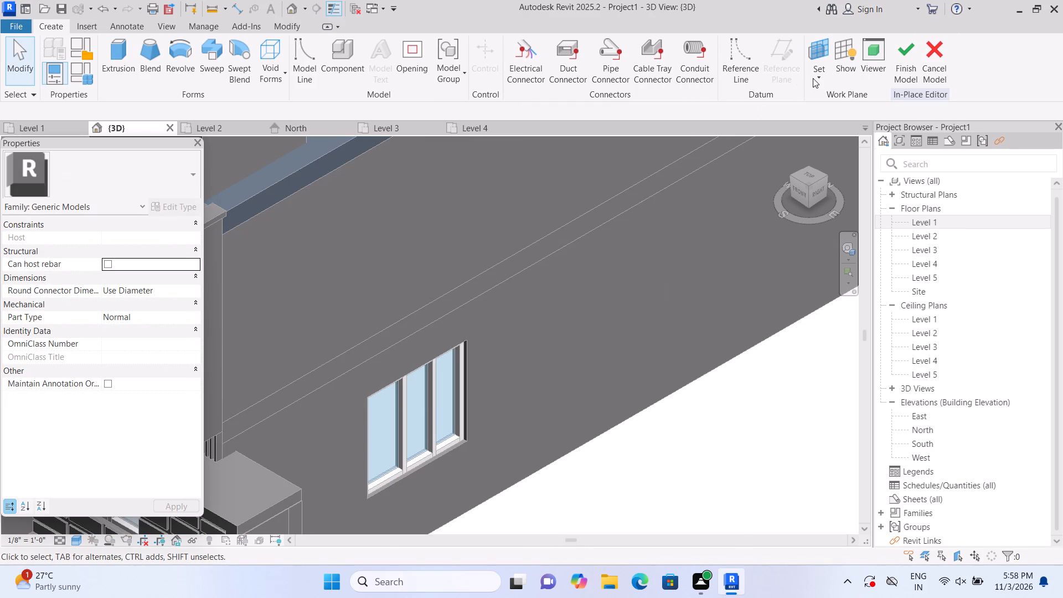
Create an extrusion from a rectangle about 7'-2" by 1'-3", sketched on a horizontal work plane at the top of the window opening.
click(813, 78)
click(823, 125)
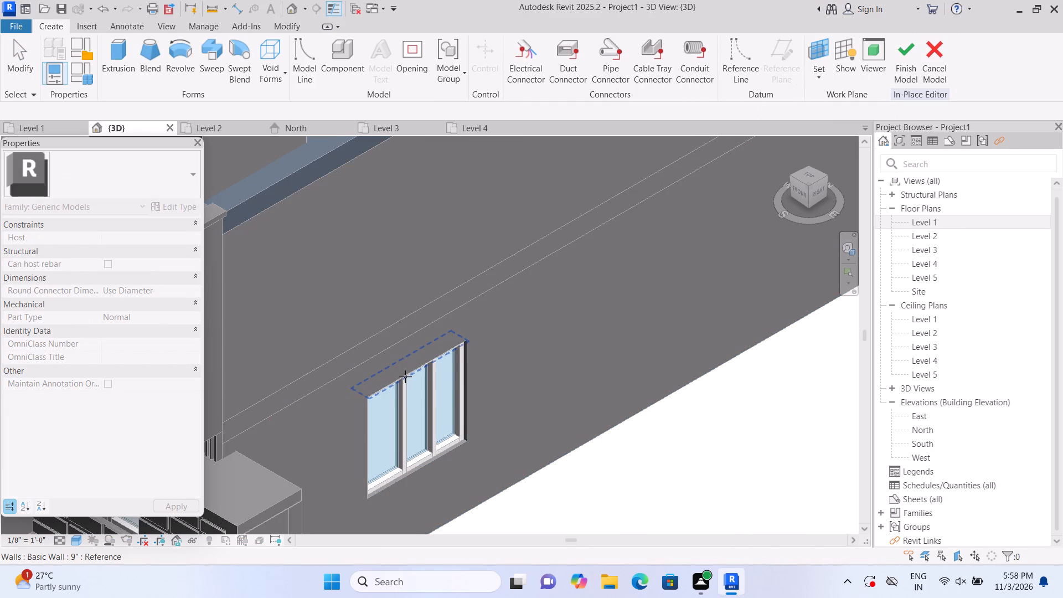
click(405, 377)
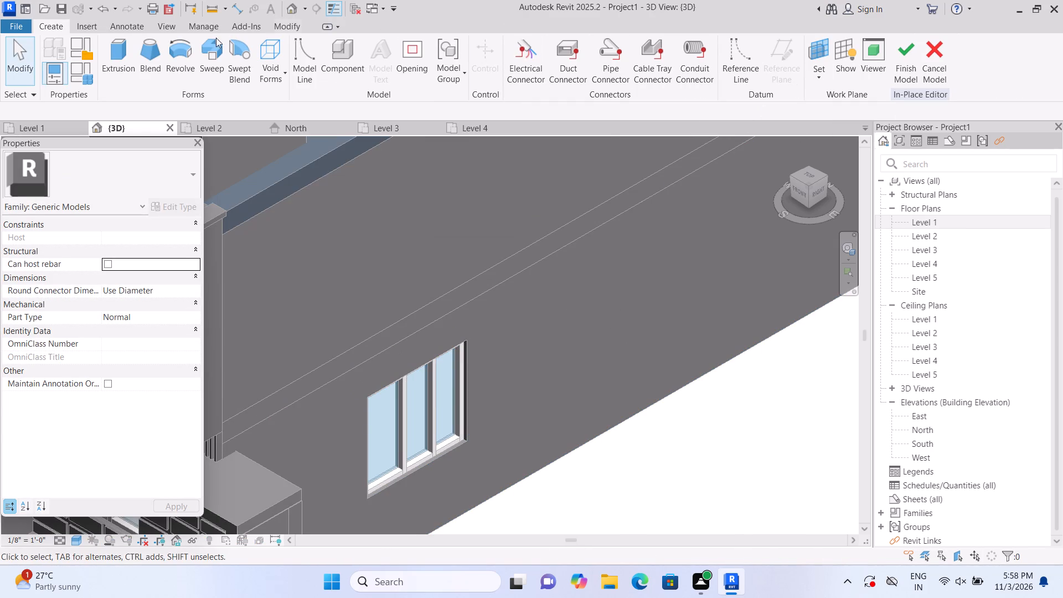
click(121, 48)
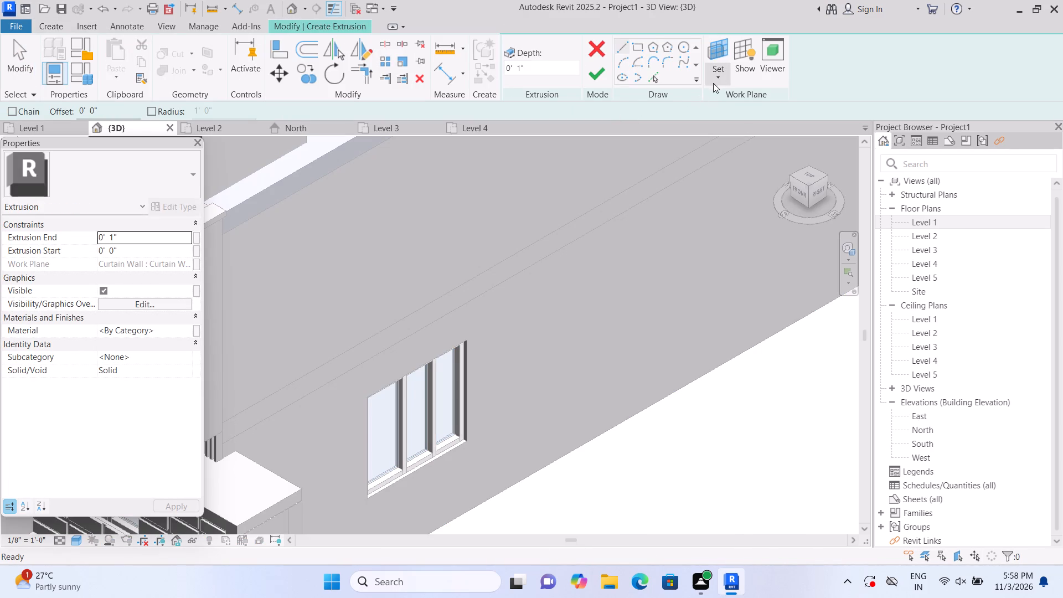
click(714, 81)
click(716, 143)
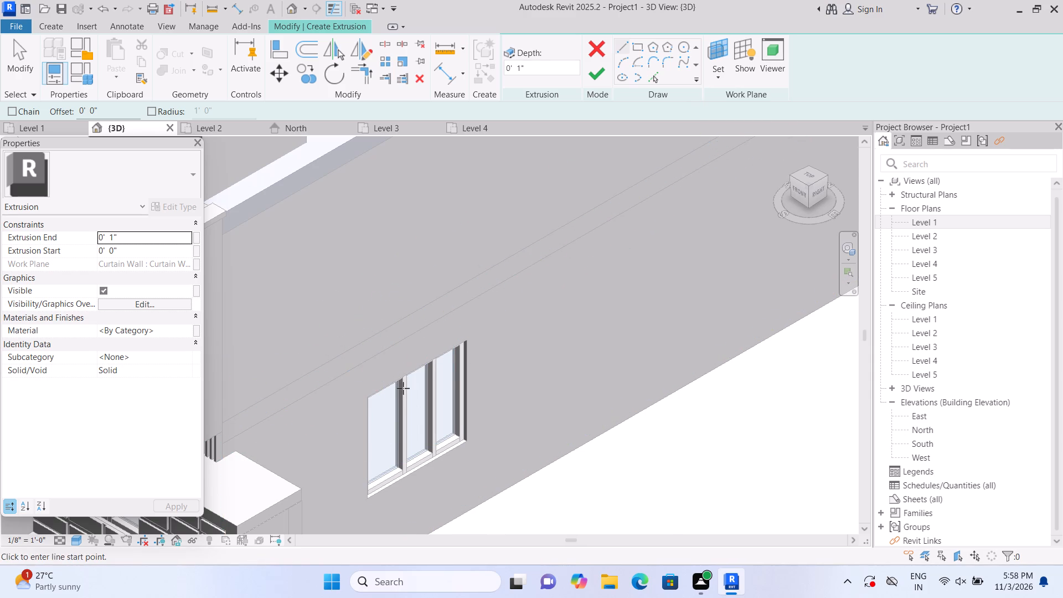
click(715, 81)
double_click(733, 133)
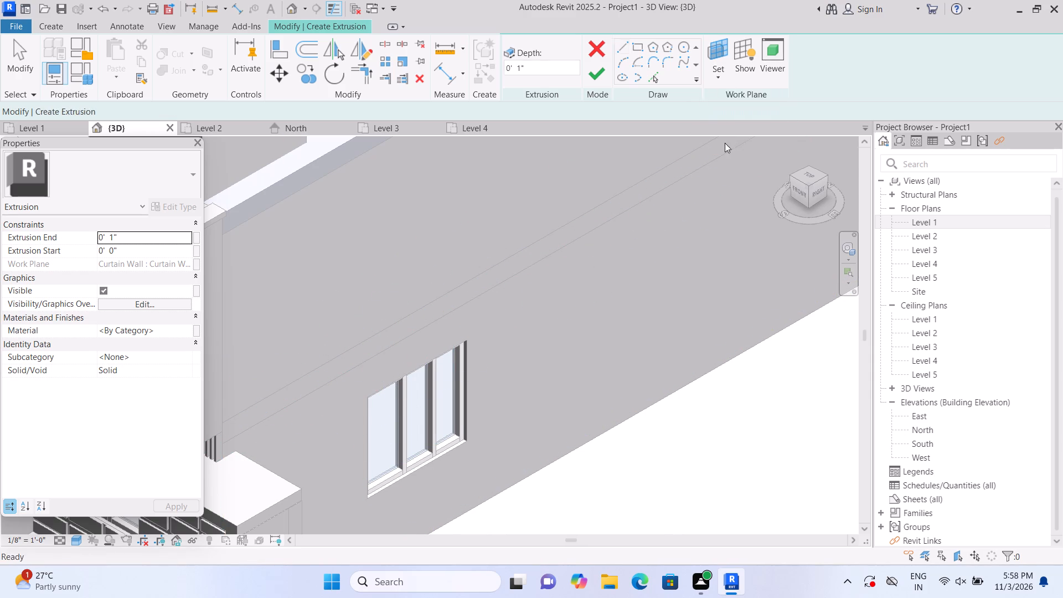
click(407, 374)
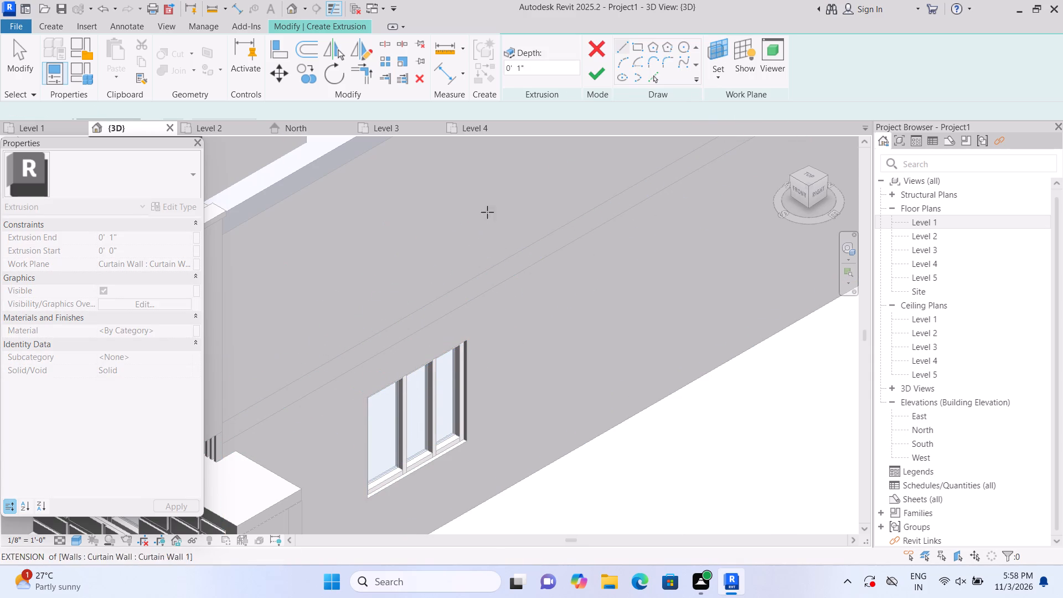
click(636, 44)
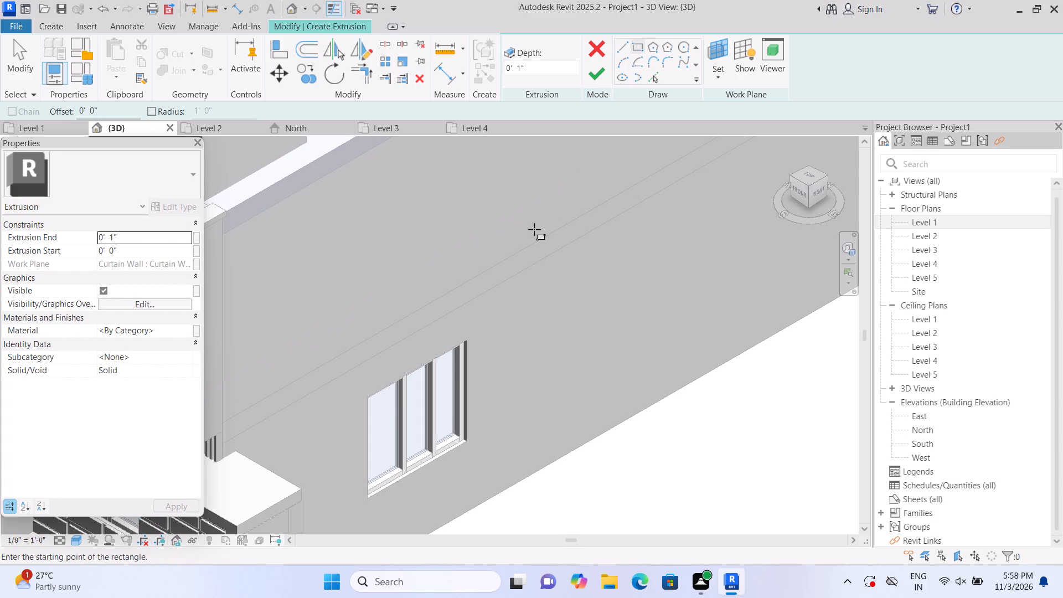
click(347, 408)
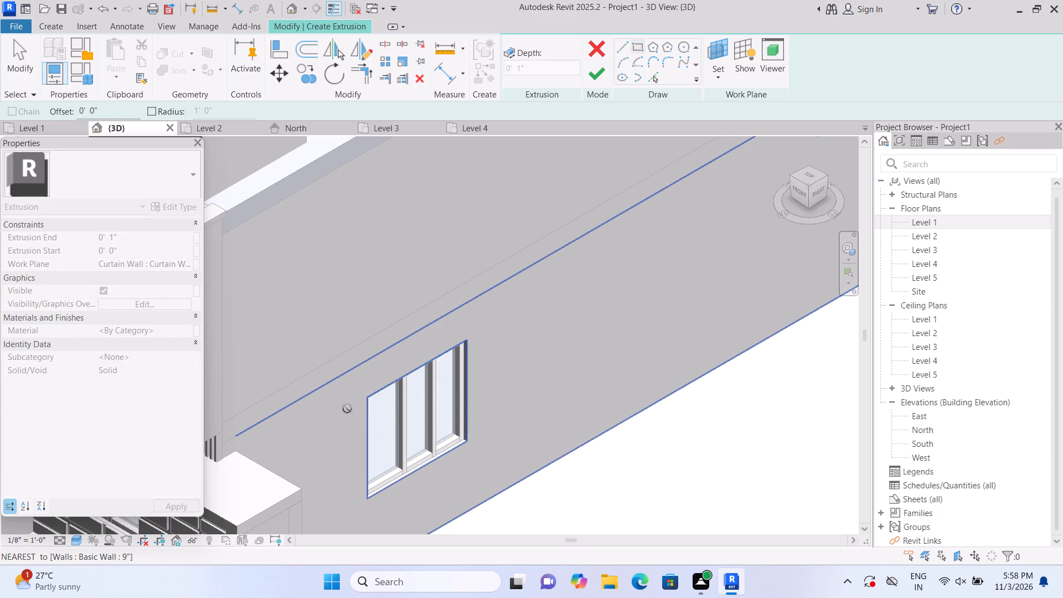
click(501, 347)
click(592, 83)
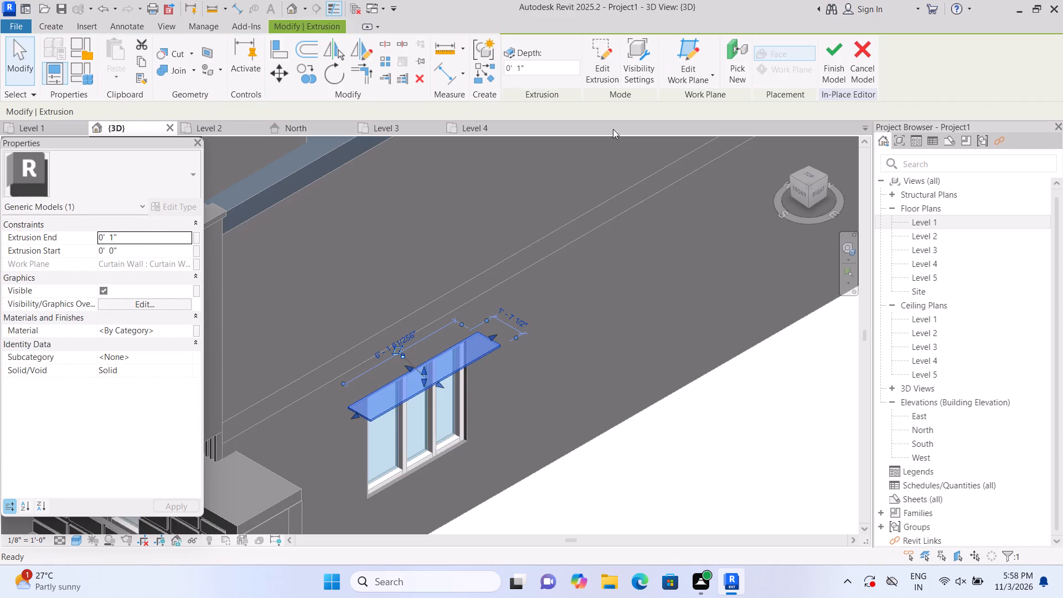
Set the Extrusion End of the window canopy slab to 6".
click(148, 236)
key(BackSpace)
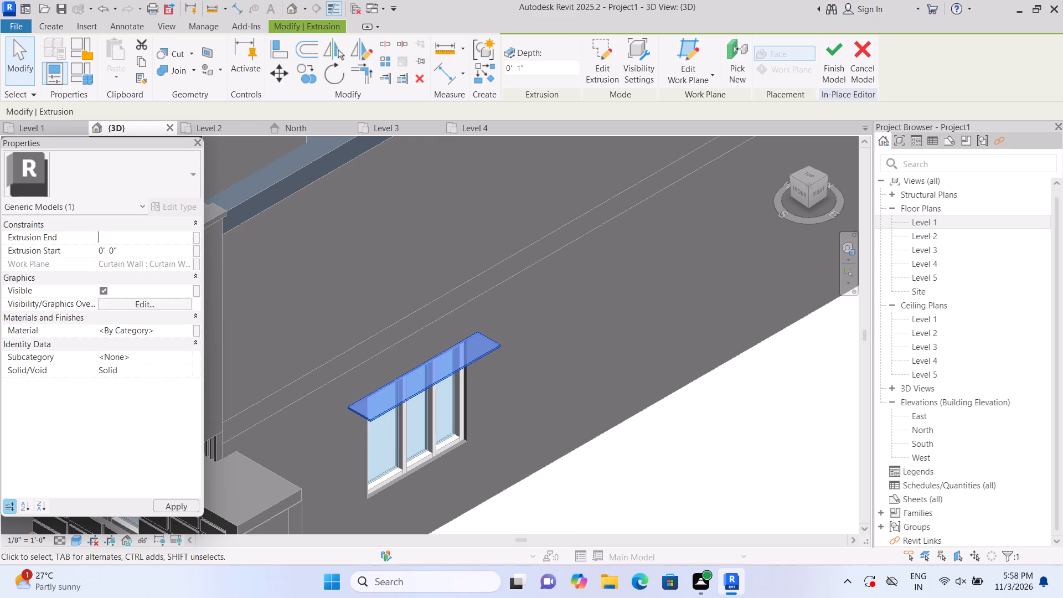
text(6")
key(Return)
Stretch the canopy slab's front face outward from the wall to a depth of about 2'-0".
click(702, 438)
click(437, 369)
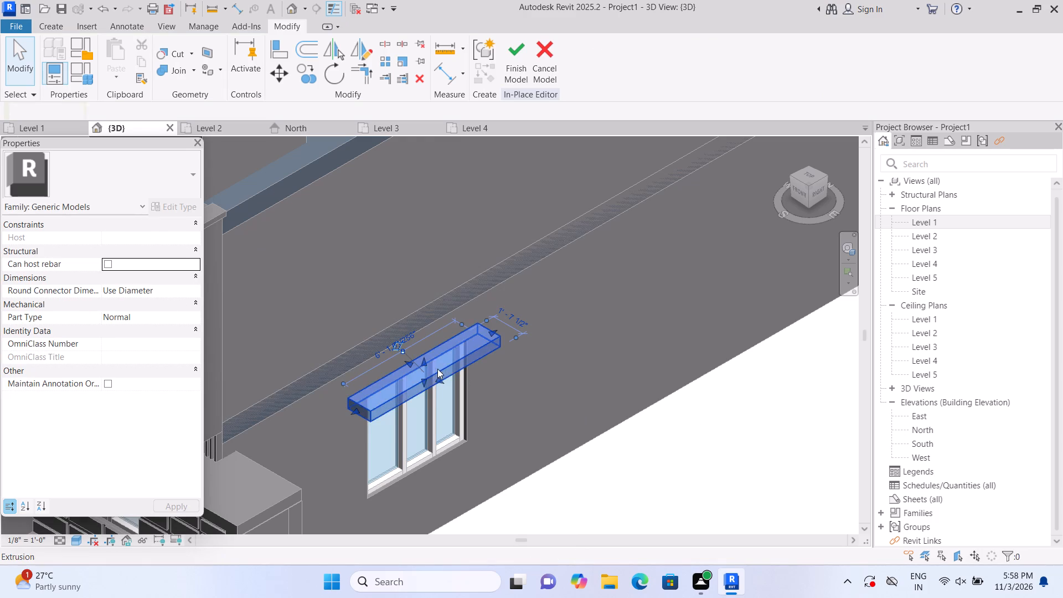
click(438, 379)
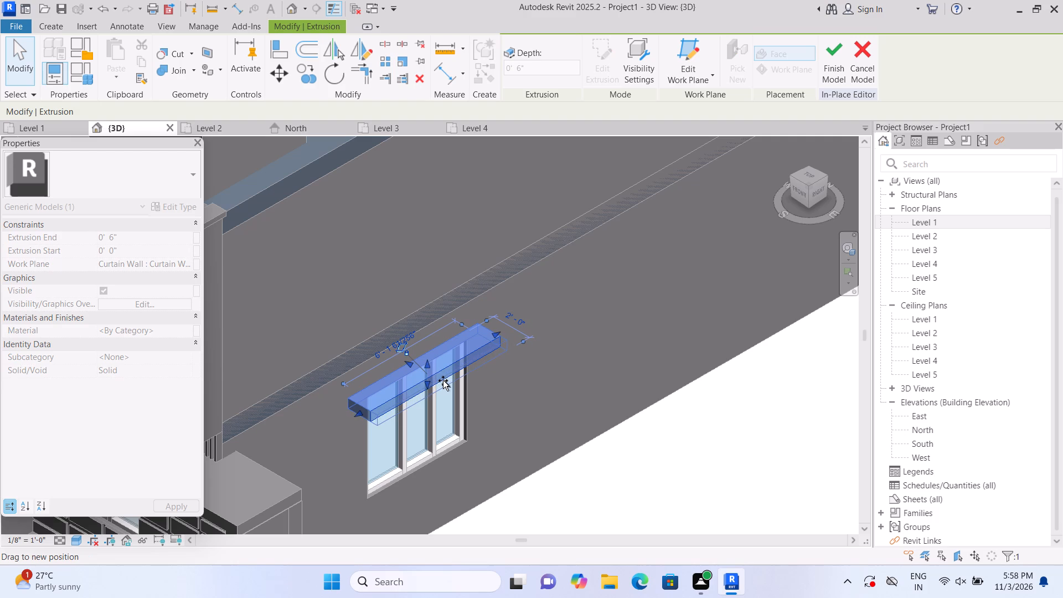
click(443, 382)
click(615, 483)
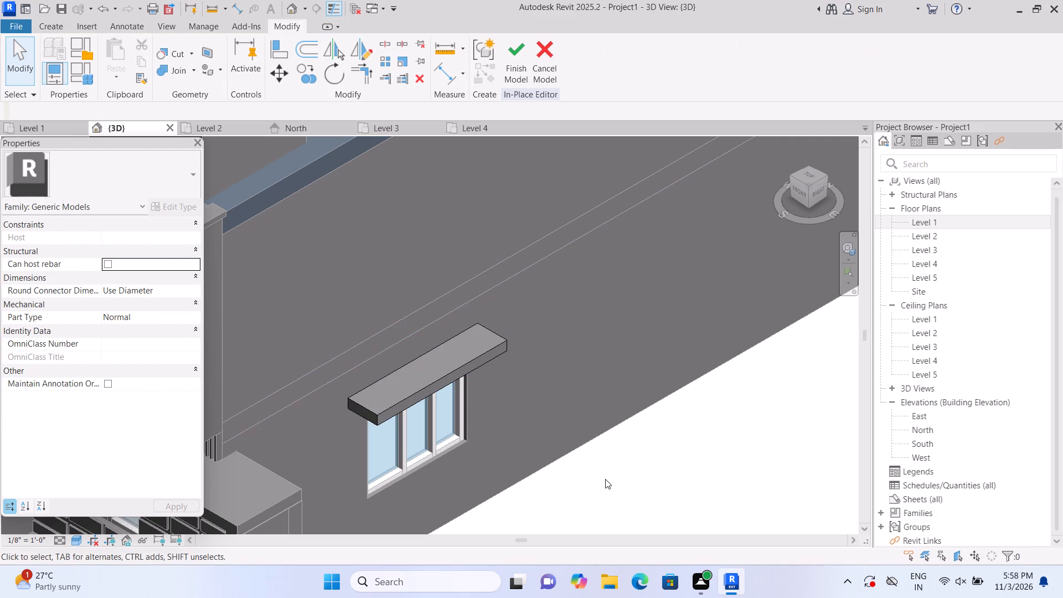
Adjust the canopy slab's ends, extending the one nearest the building's front slightly farther past the window.
click(468, 345)
drag(499, 332, 498, 333)
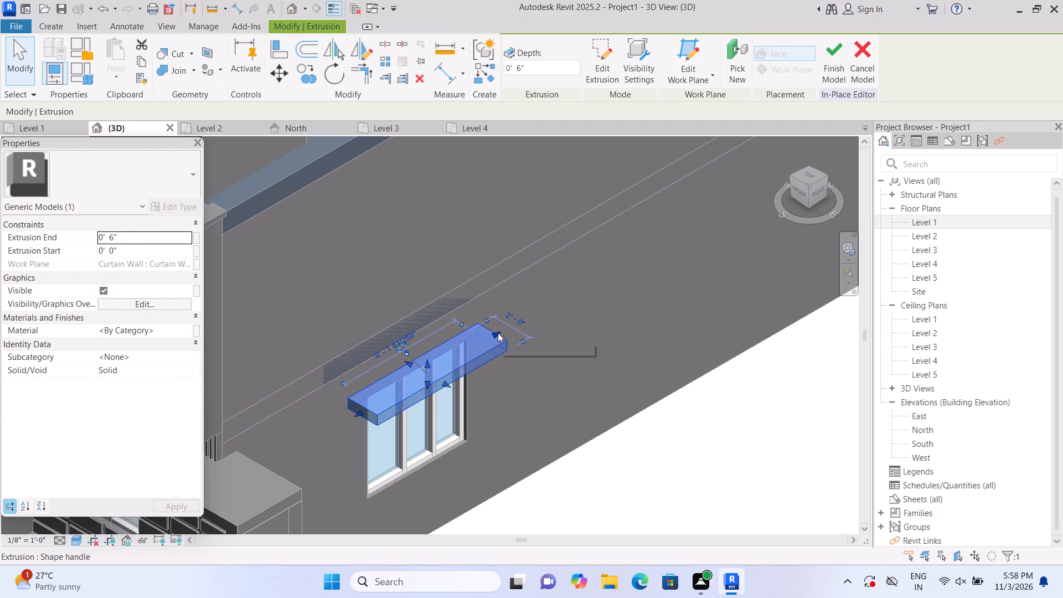
drag(498, 333, 492, 338)
click(561, 473)
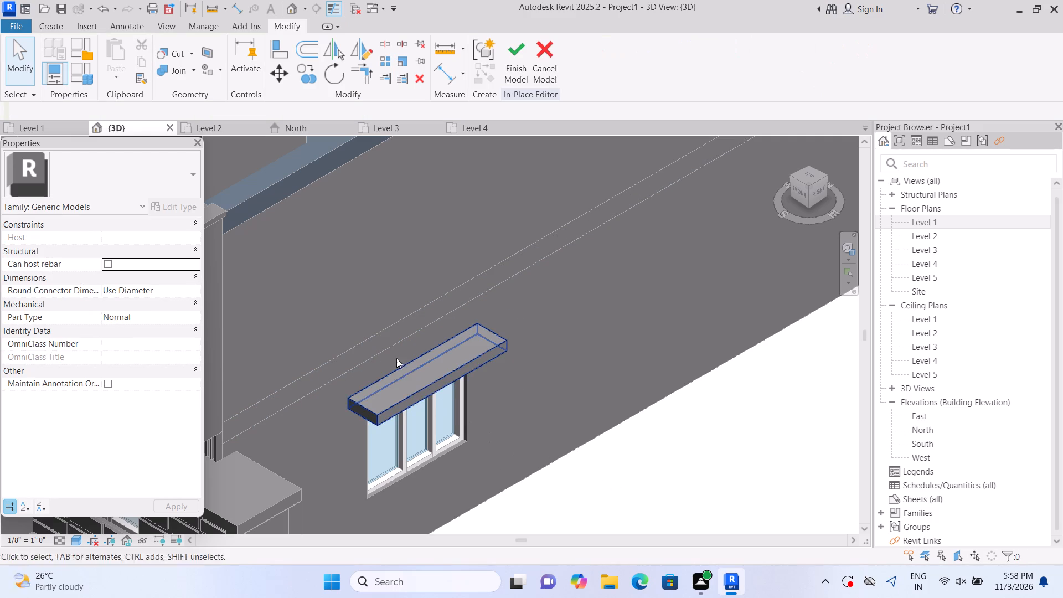
click(397, 379)
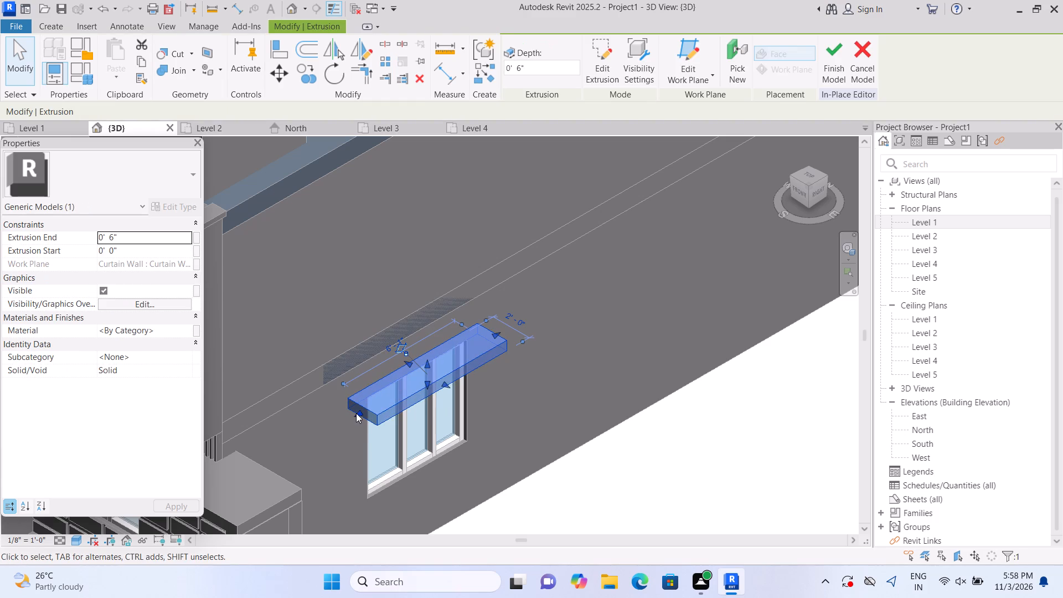
click(359, 411)
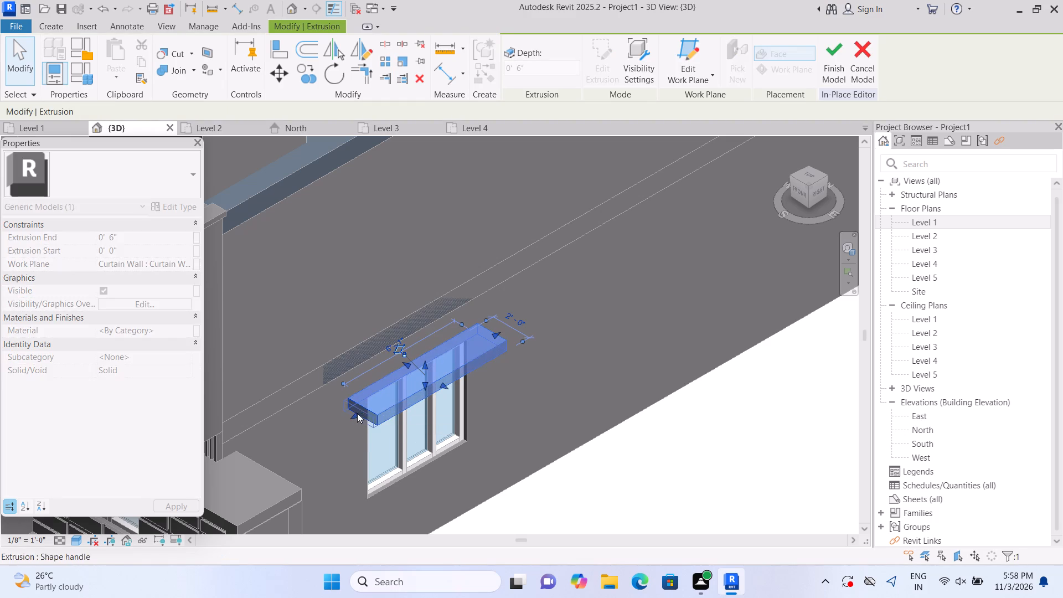
click(442, 384)
click(591, 508)
Finish the in-place model of the window canopy slab.
scroll(590, 495, down, 2)
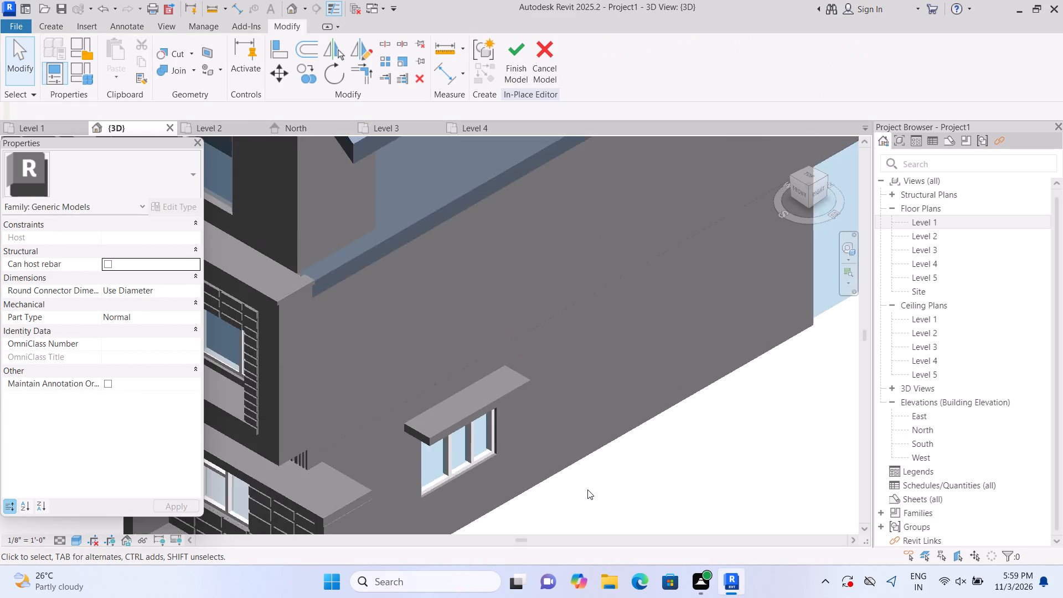
scroll(587, 489, down, 4)
middle_drag(735, 442, 565, 482)
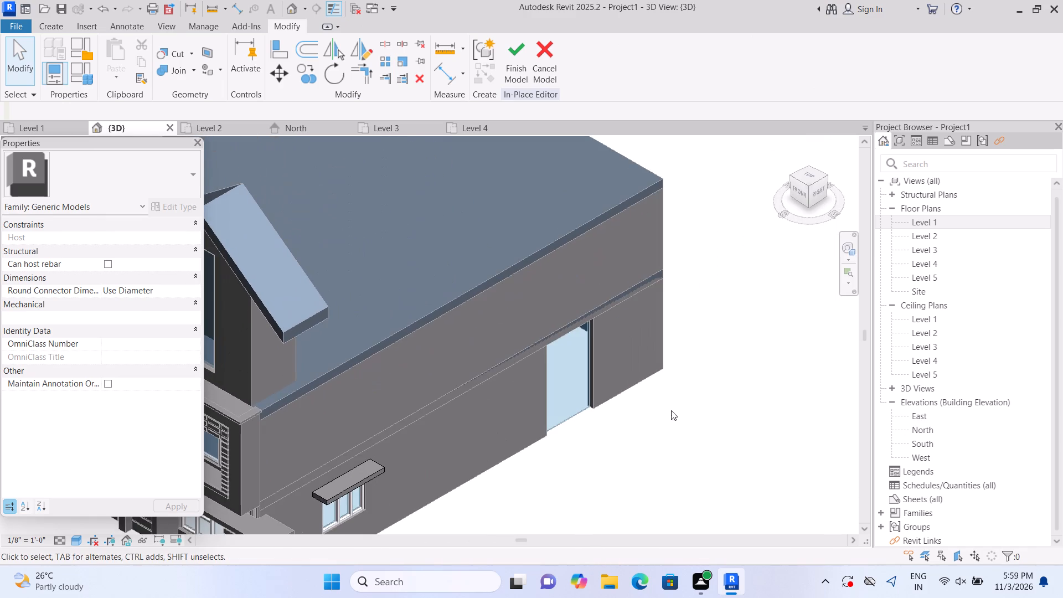
middle_drag(670, 410, 638, 444)
scroll(551, 448, up, 4)
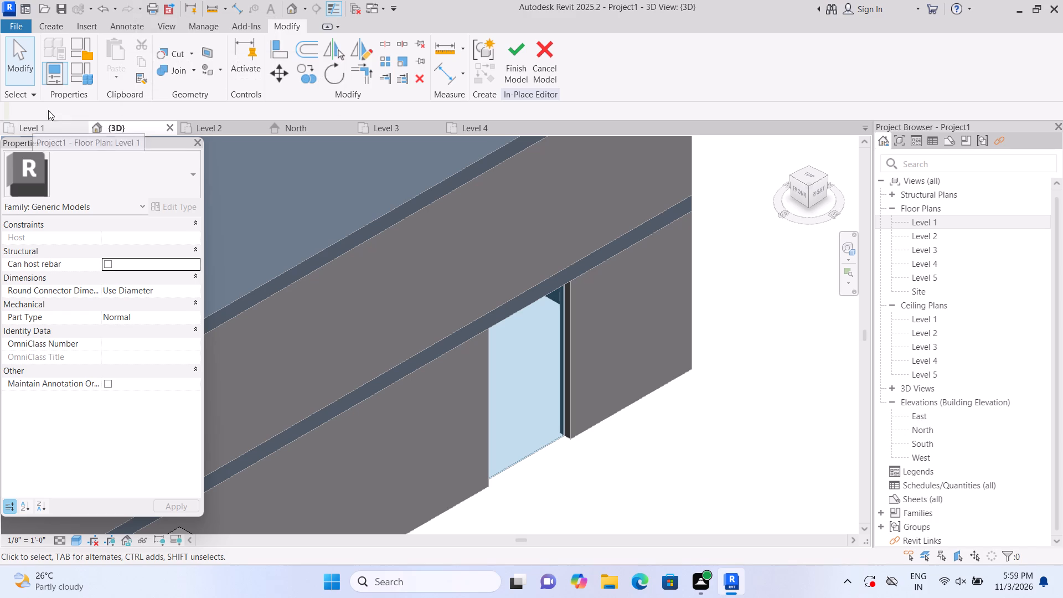
click(510, 75)
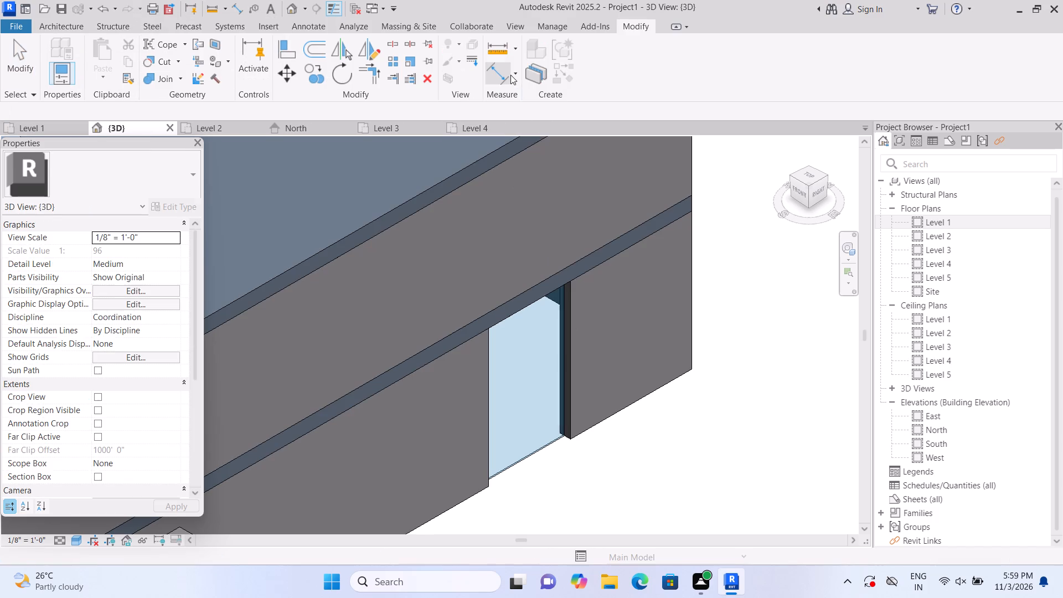
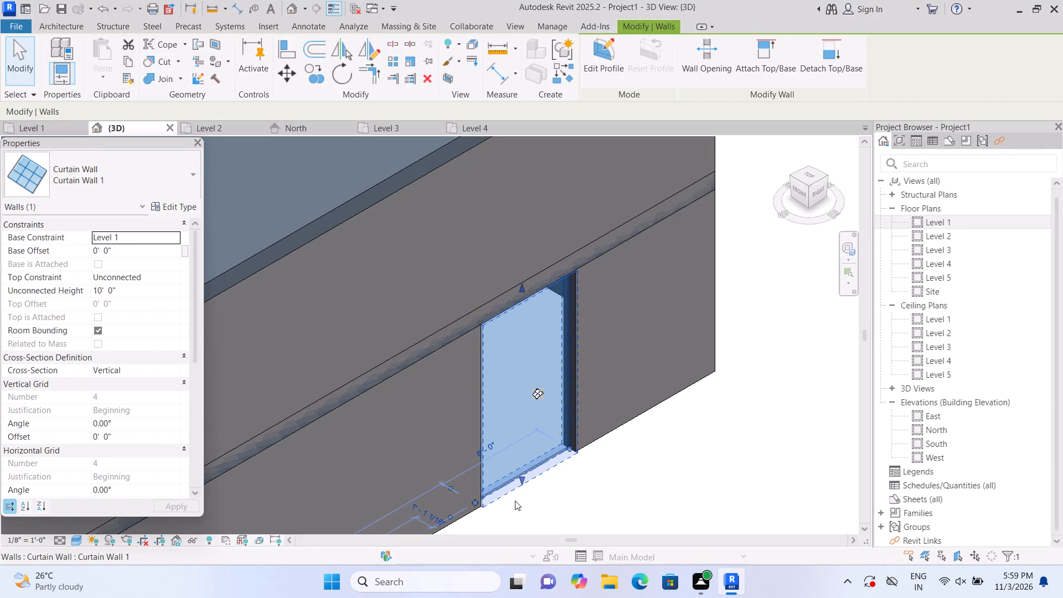
Raise the bottom and lower the top of the east-wall curtain wall, making it about 5'-2" tall with base offset about 2'-11".
scroll(522, 506, up, 1)
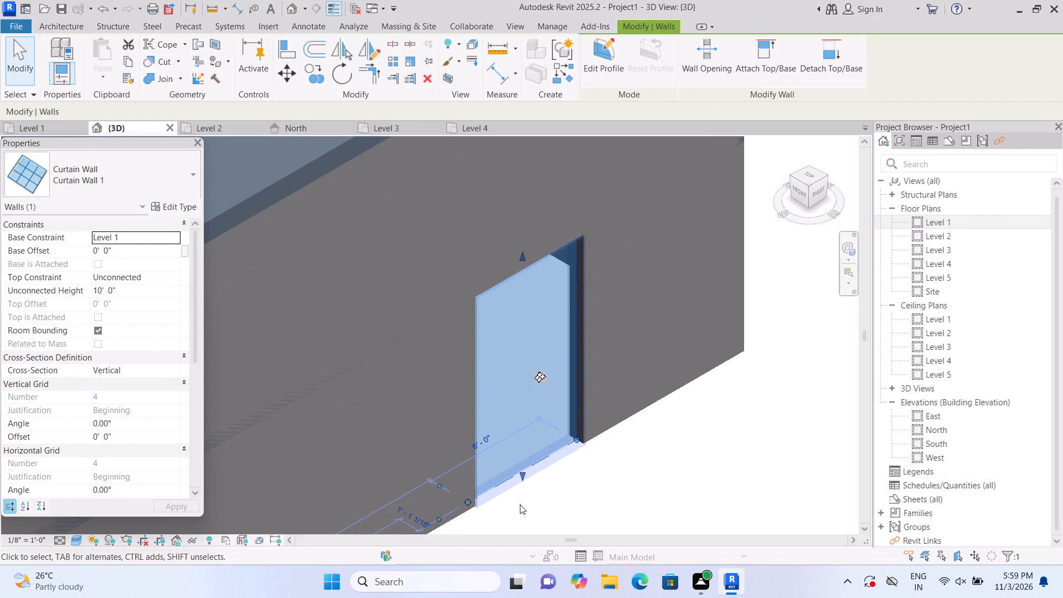
scroll(520, 499, up, 1)
drag(522, 471, 523, 436)
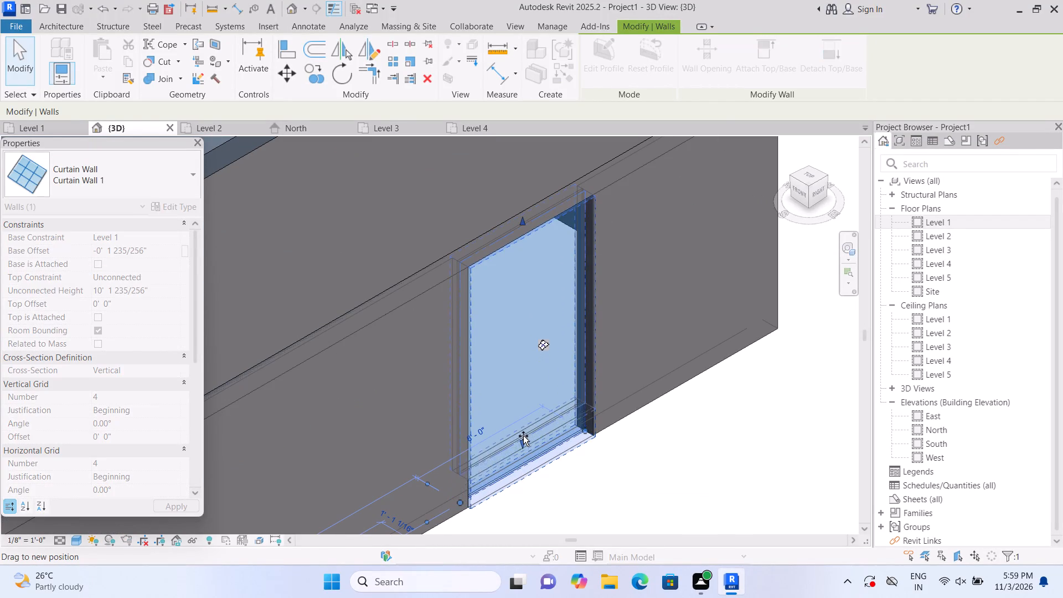
drag(523, 436, 515, 383)
click(515, 383)
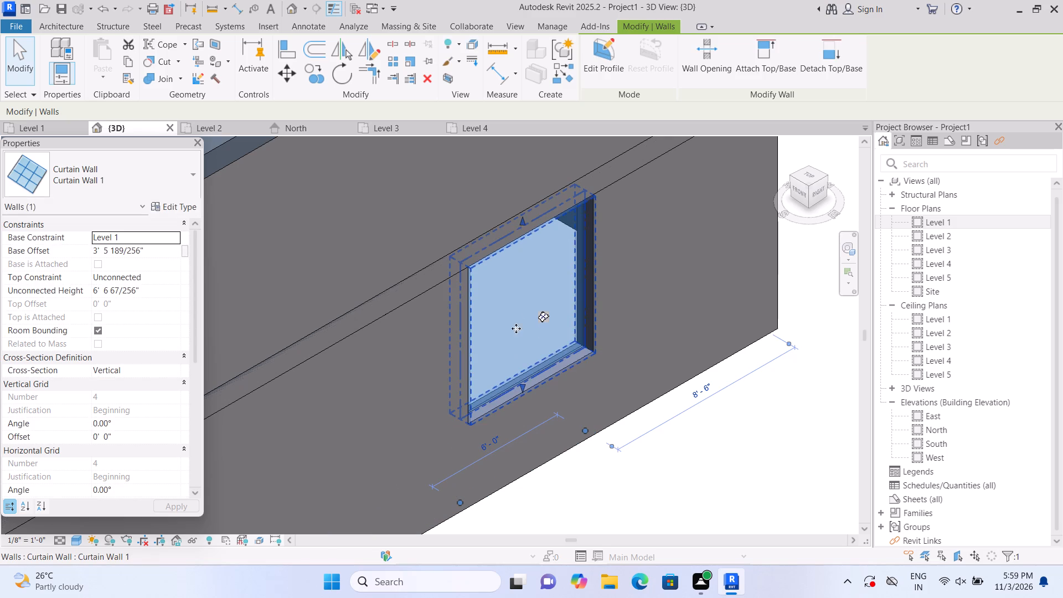
drag(522, 219, 535, 271)
click(535, 271)
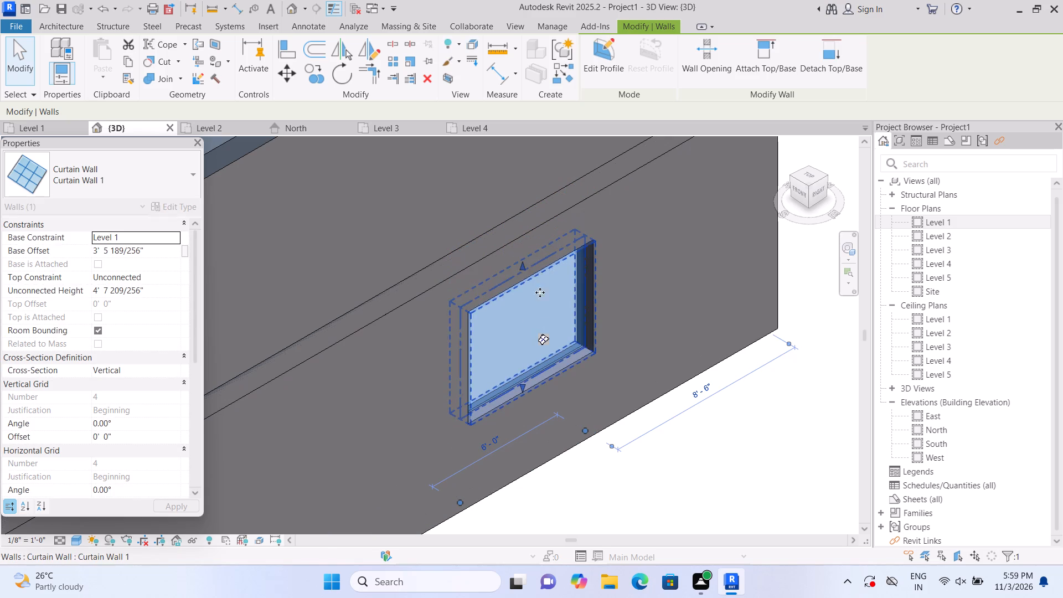
drag(523, 388, 526, 396)
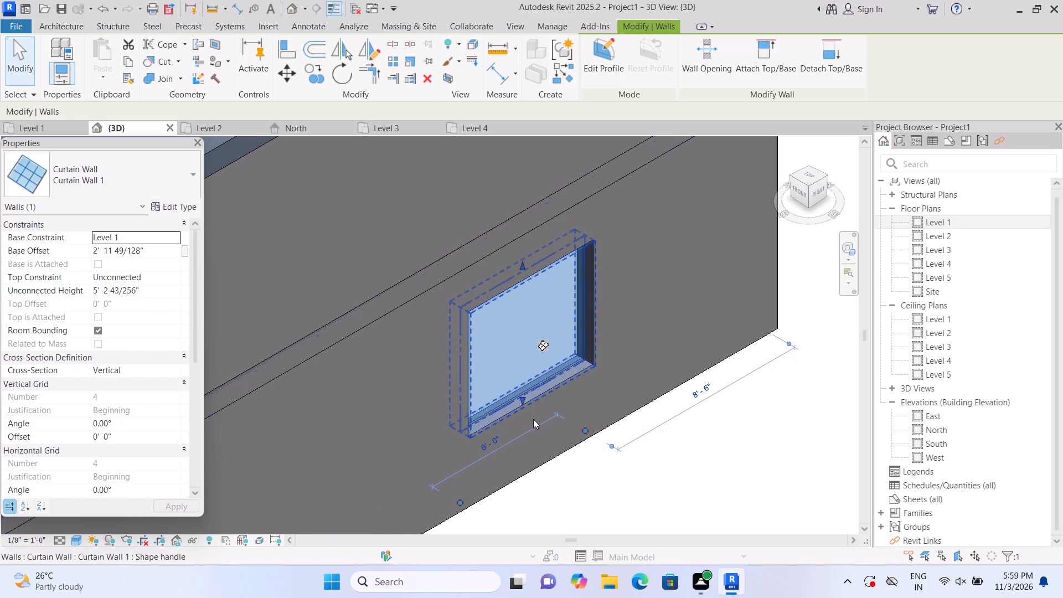
click(555, 476)
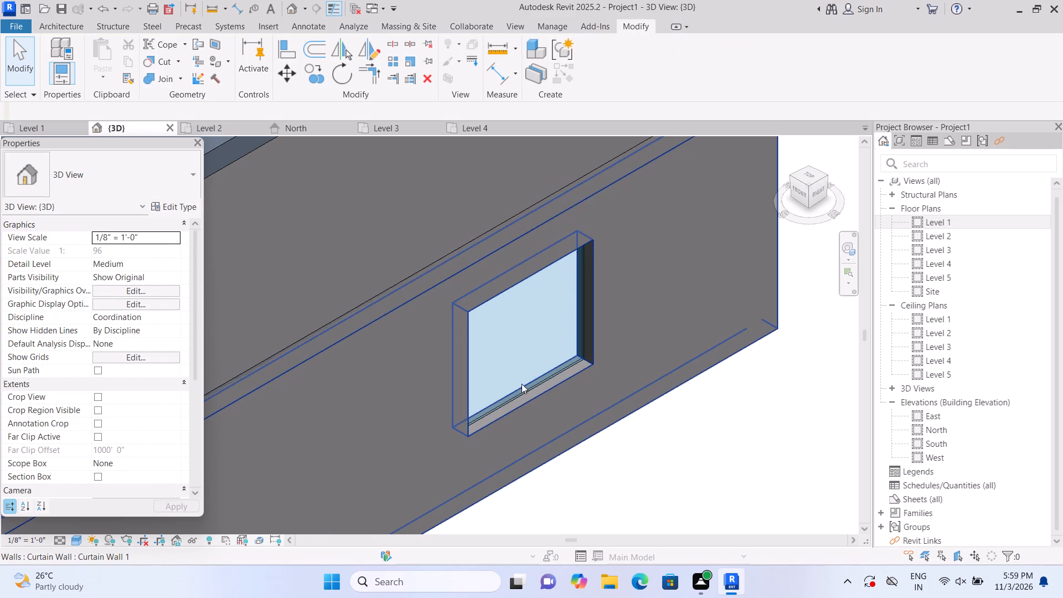
click(522, 384)
click(634, 478)
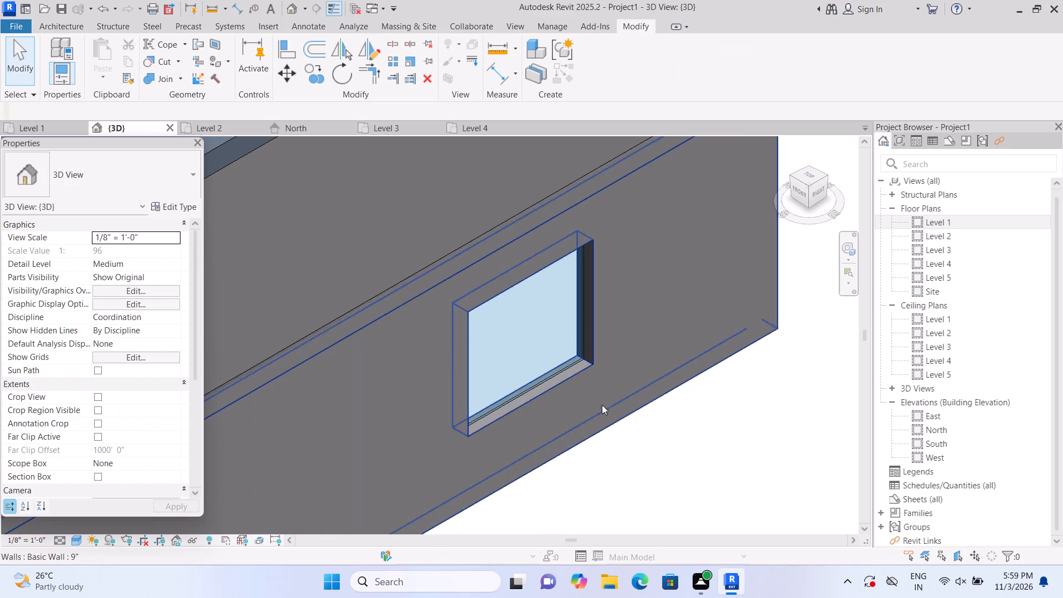
click(569, 349)
click(523, 402)
click(522, 398)
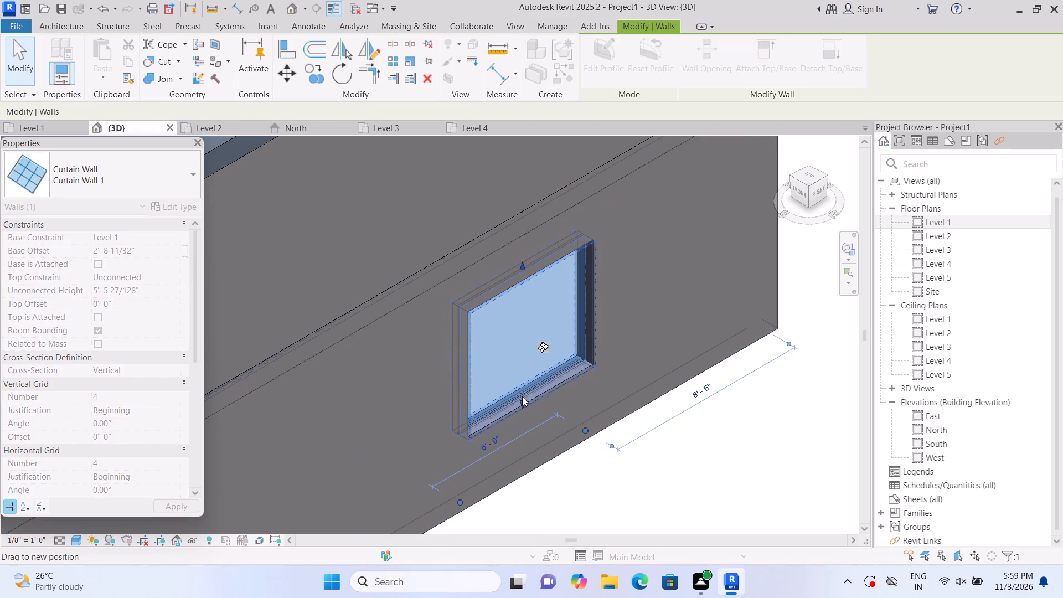
click(522, 396)
double_click(579, 490)
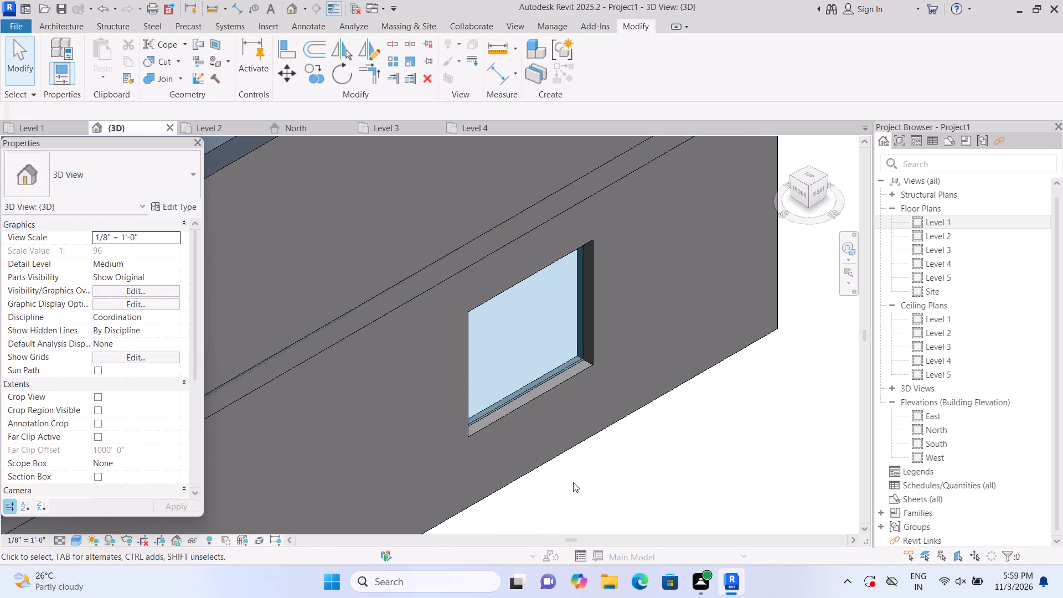
Place two vertical curtain grid lines on the window, about 2'-5" from the end nearest the building's front and 1'-9" farther along.
scroll(575, 483, down, 8)
middle_drag(606, 470, 605, 394)
scroll(590, 405, up, 2)
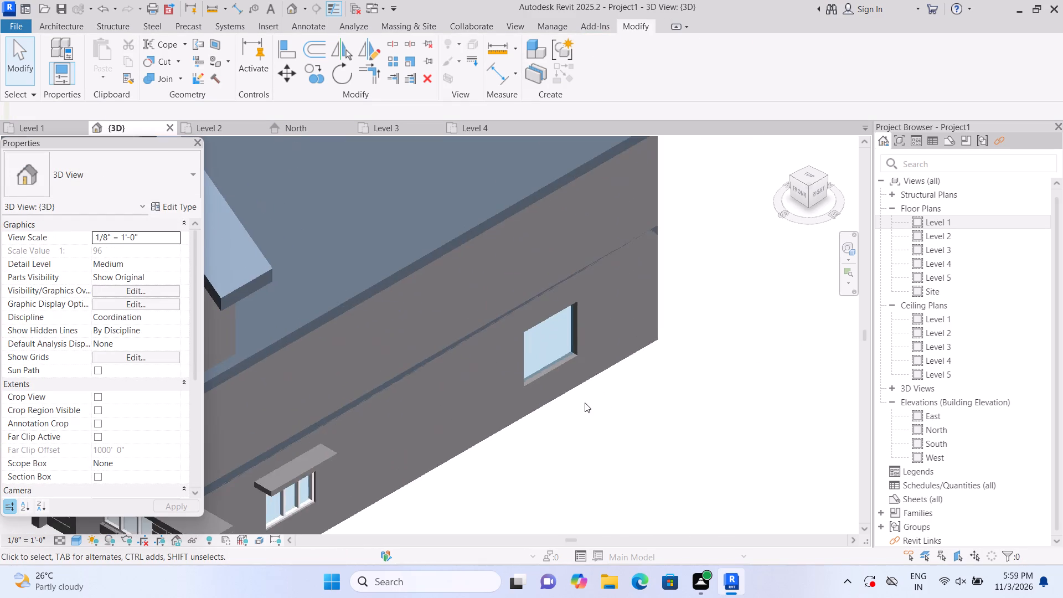
scroll(573, 395, up, 2)
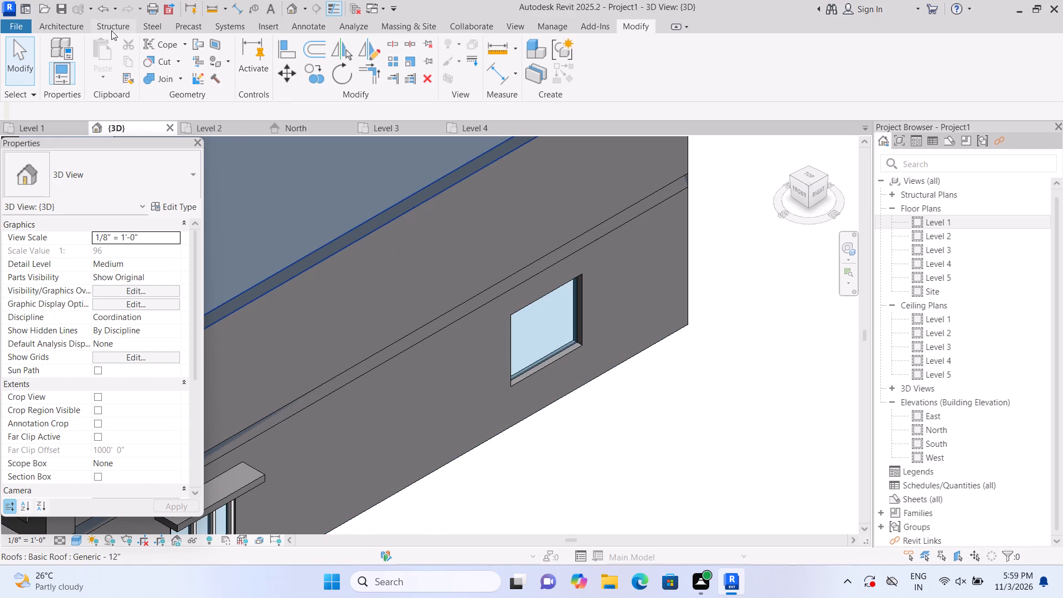
click(68, 32)
middle_drag(285, 236, 281, 242)
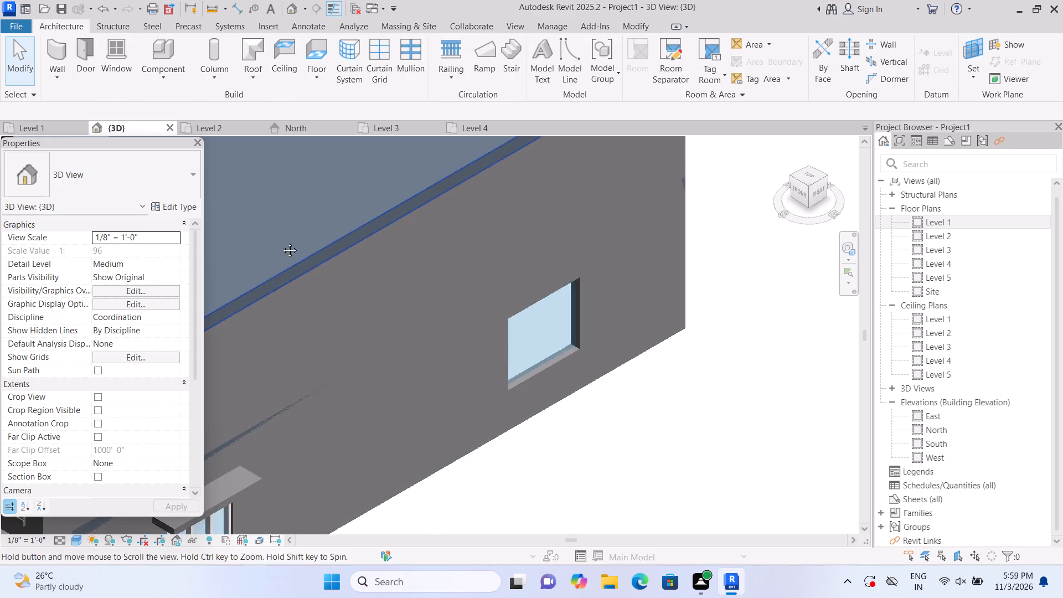
middle_drag(281, 242, 268, 257)
click(376, 75)
scroll(531, 343, up, 1)
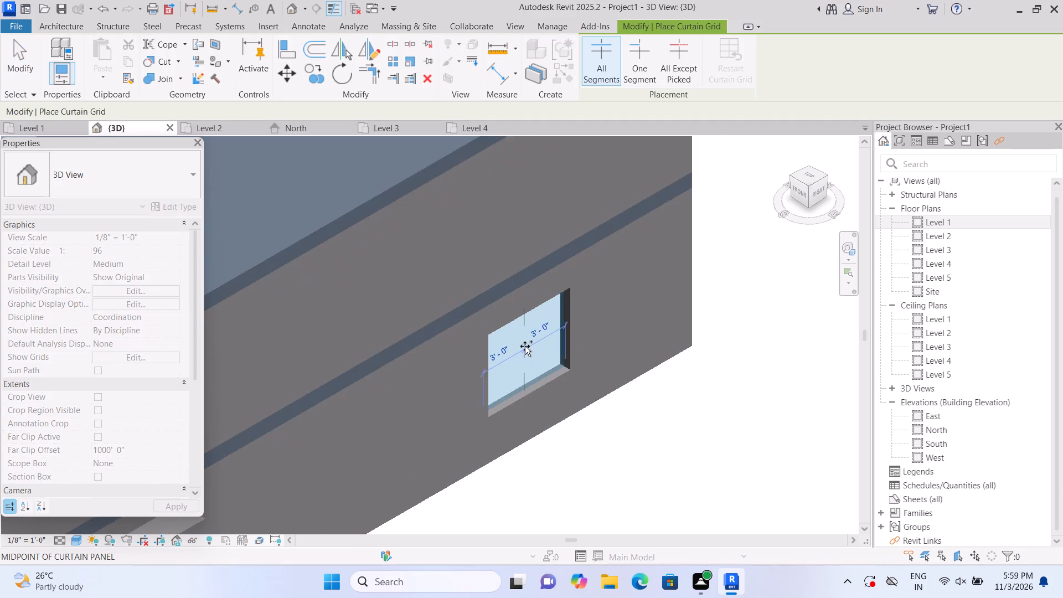
scroll(525, 346, up, 4)
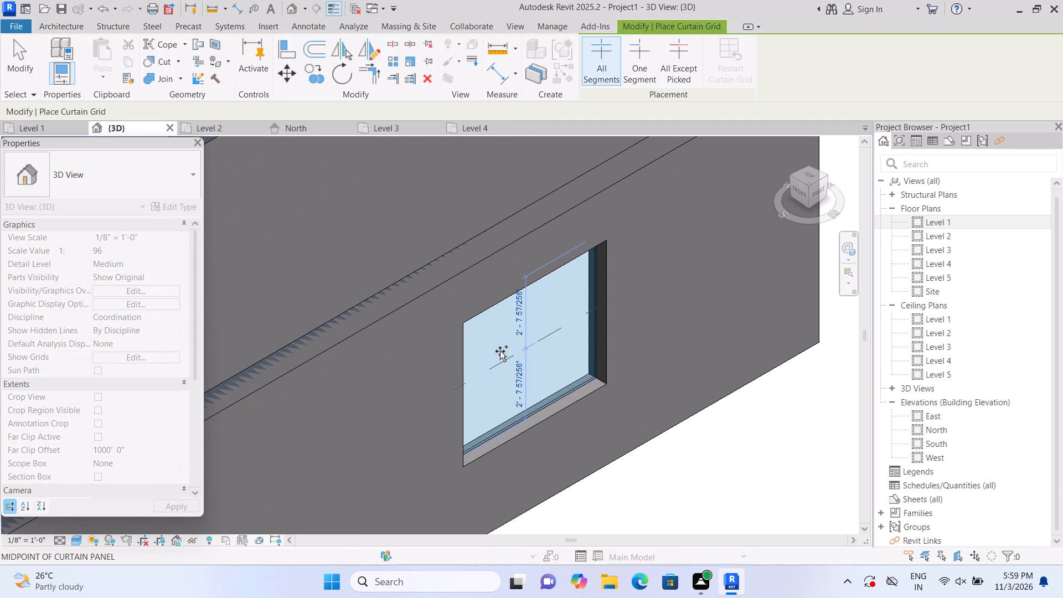
click(514, 319)
click(553, 298)
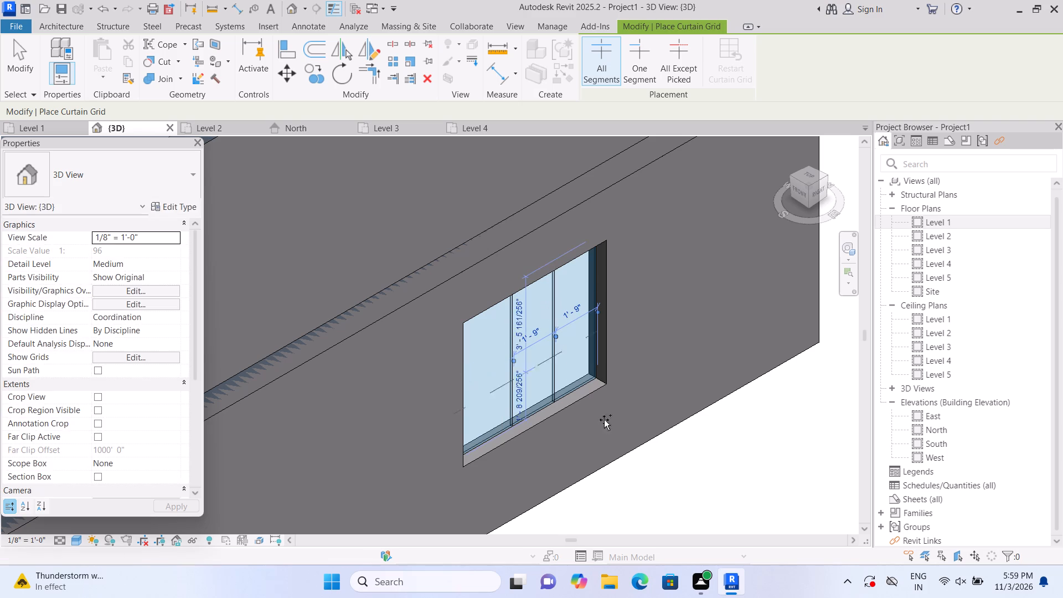
key(Escape)
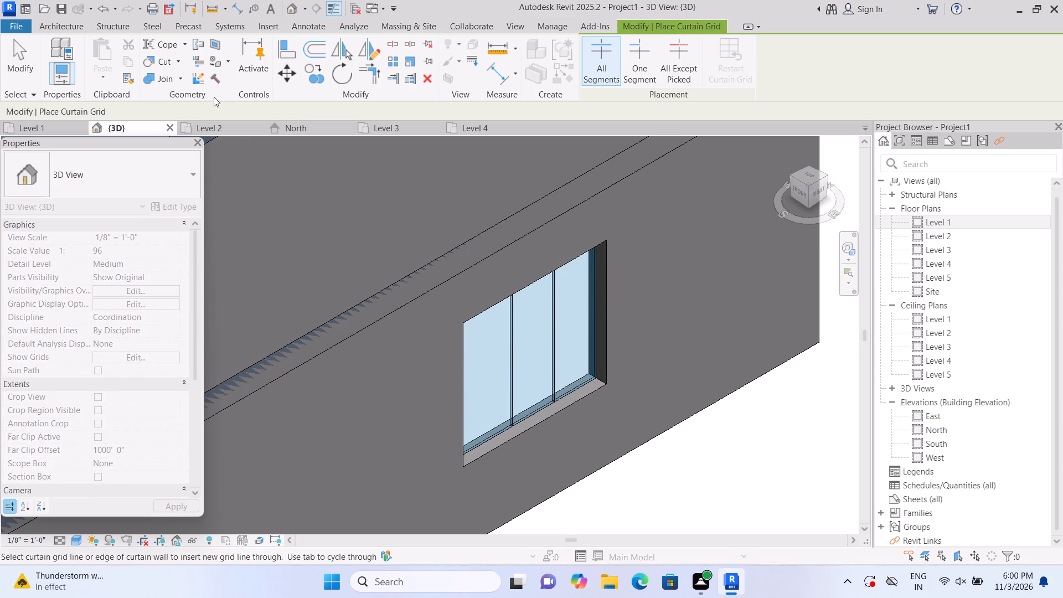
Place 2.5" x 5" rectangular mullions on the window's two vertical grid lines and along its outer edges.
click(51, 24)
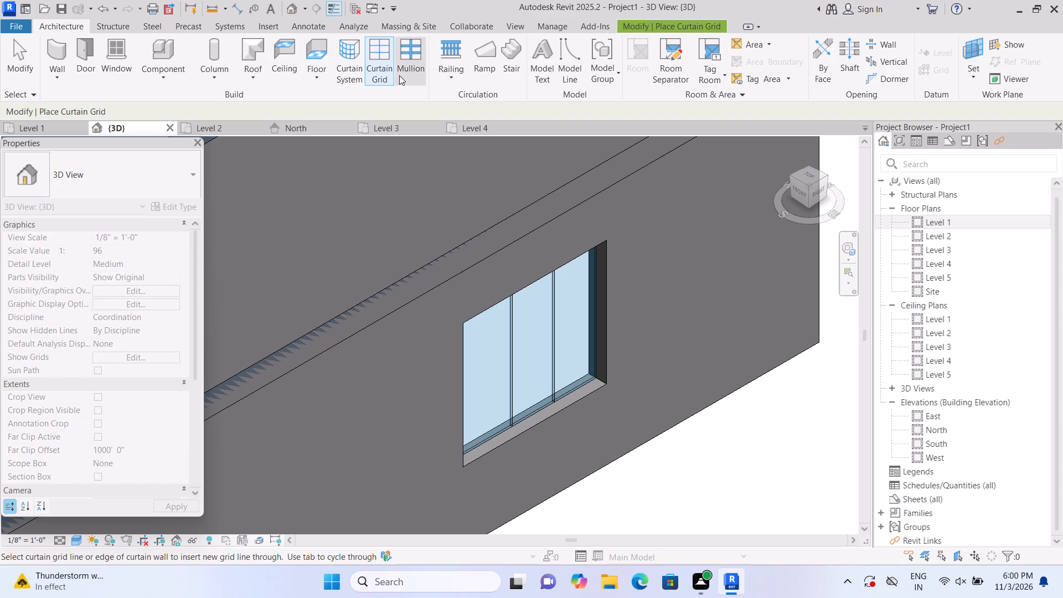
click(399, 75)
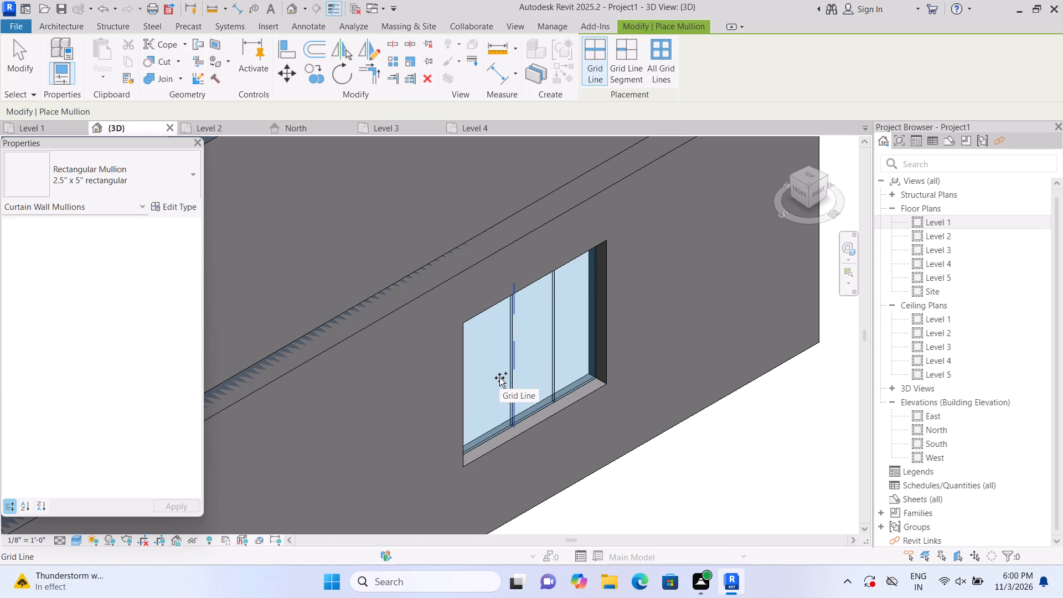
click(558, 306)
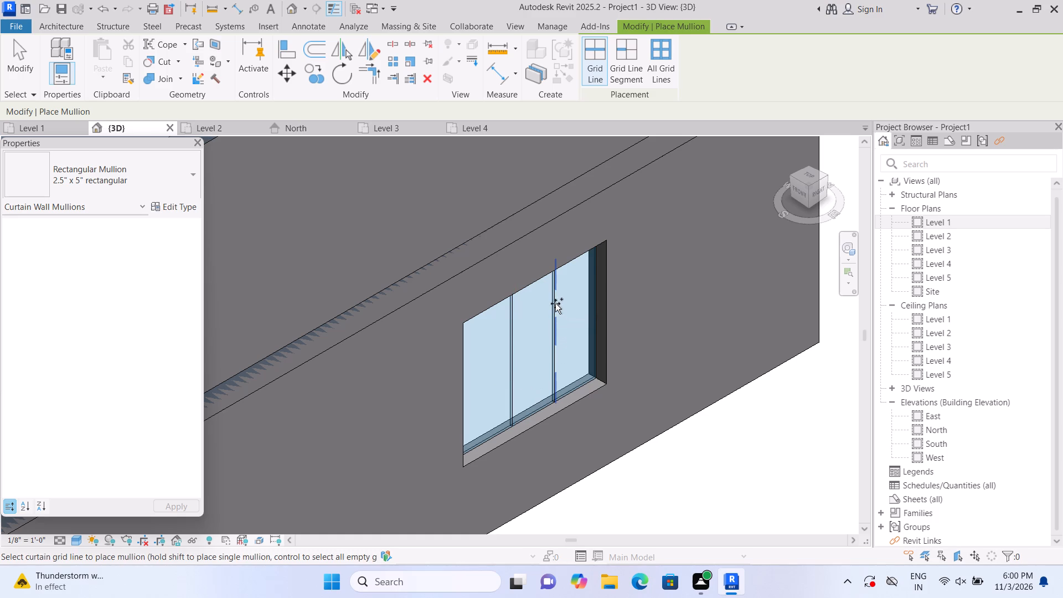
double_click(508, 343)
double_click(489, 318)
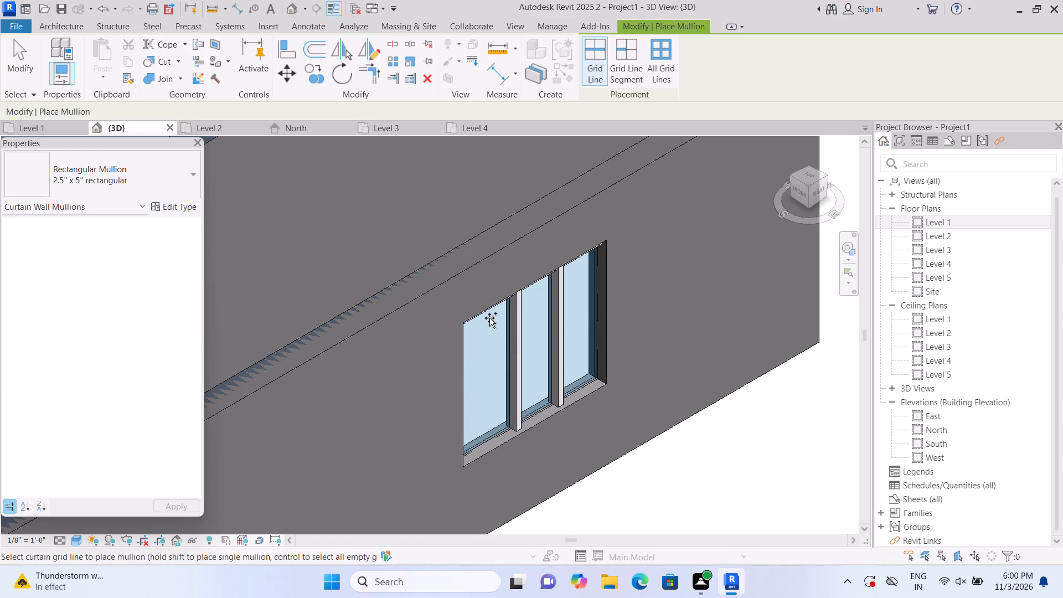
click(471, 375)
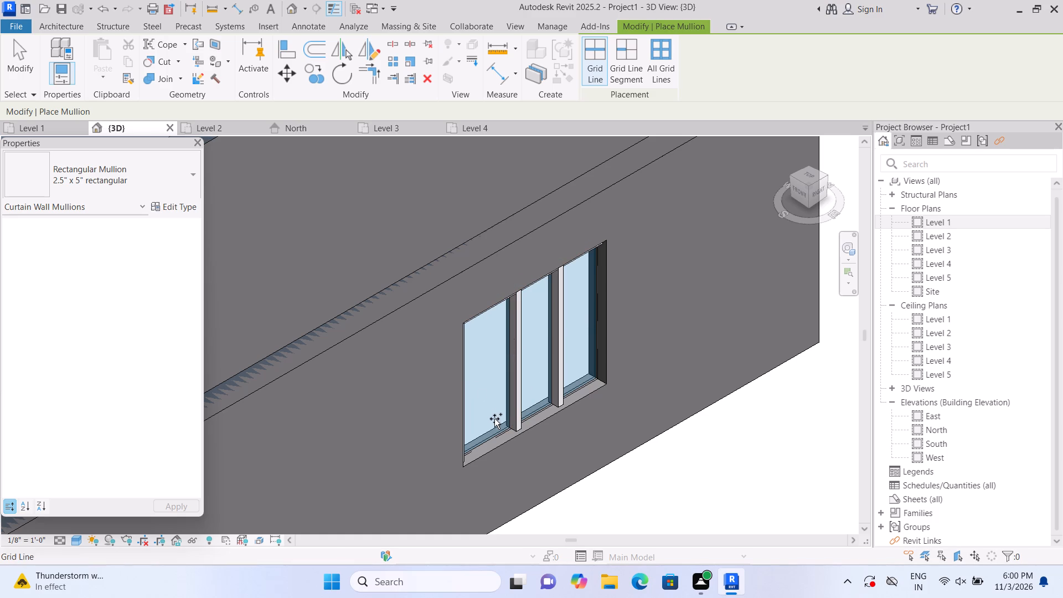
click(496, 435)
click(590, 347)
scroll(592, 345, down, 1)
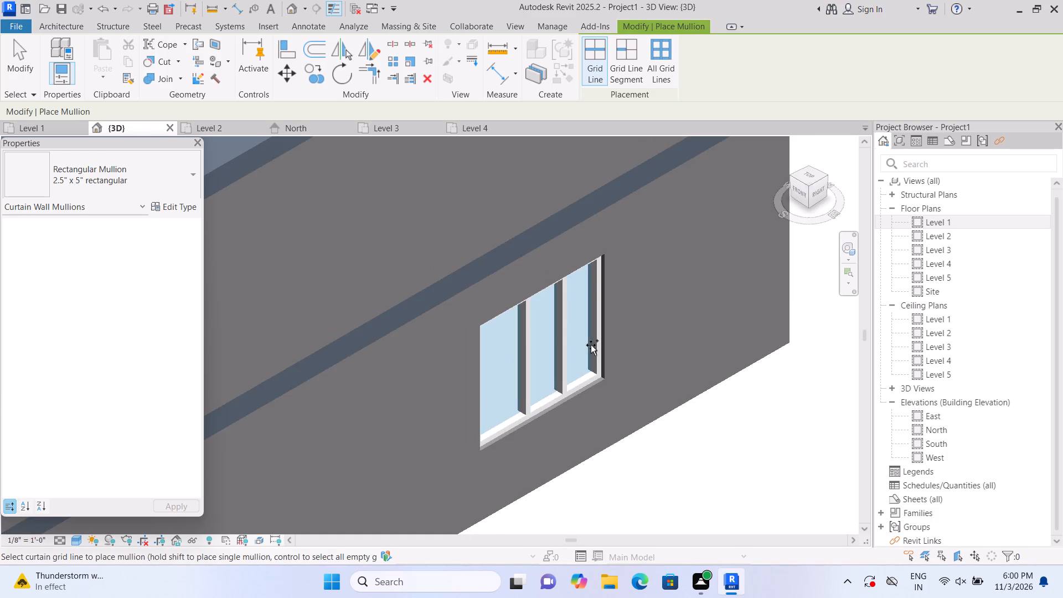
key(Escape)
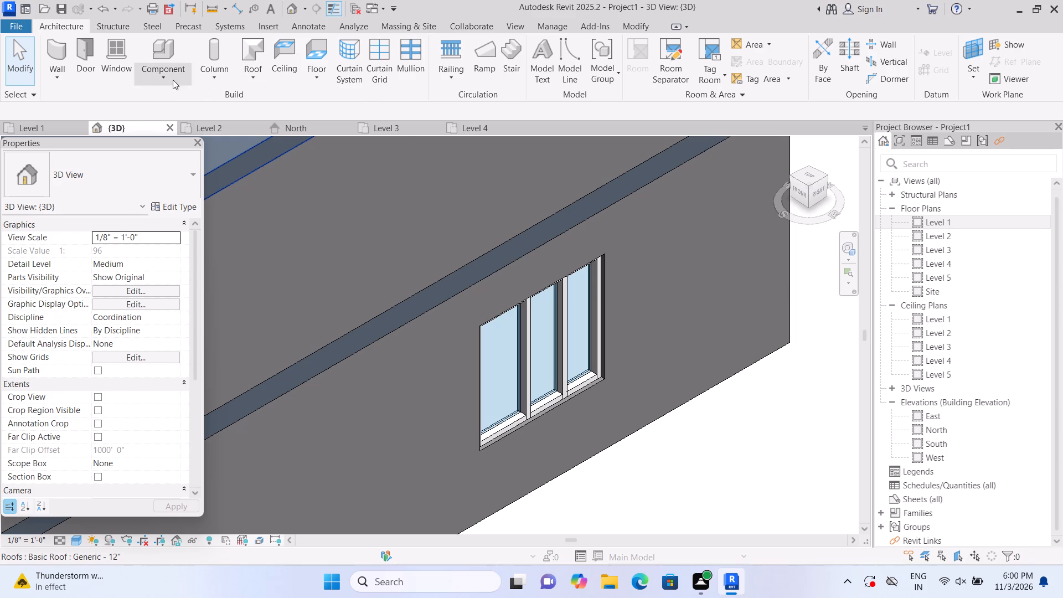
Start an in-place model in the Generic Models category, accepting the default name.
click(157, 73)
click(179, 127)
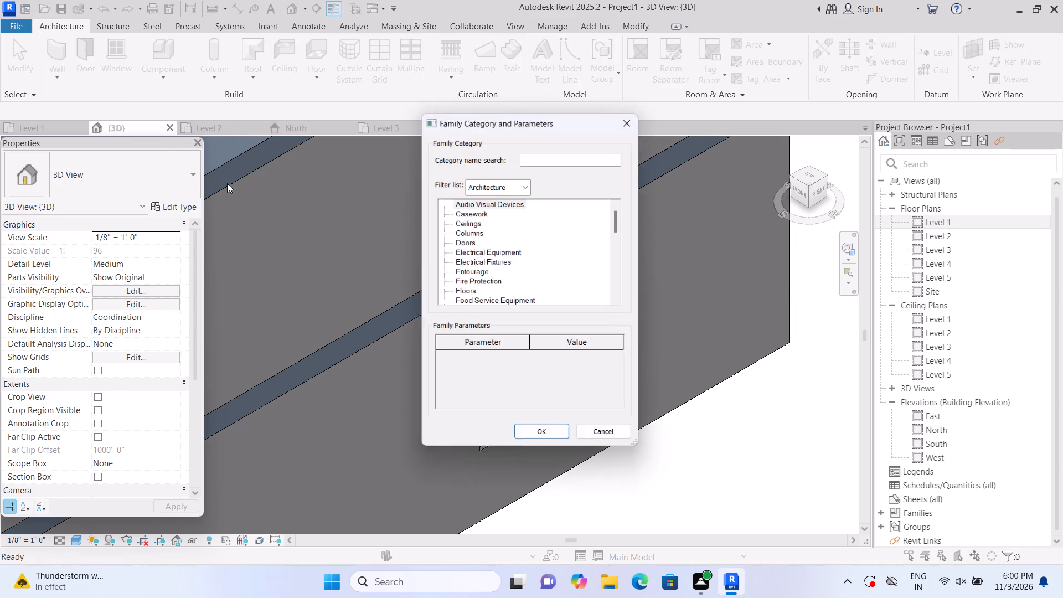
scroll(502, 276, down, 5)
click(489, 282)
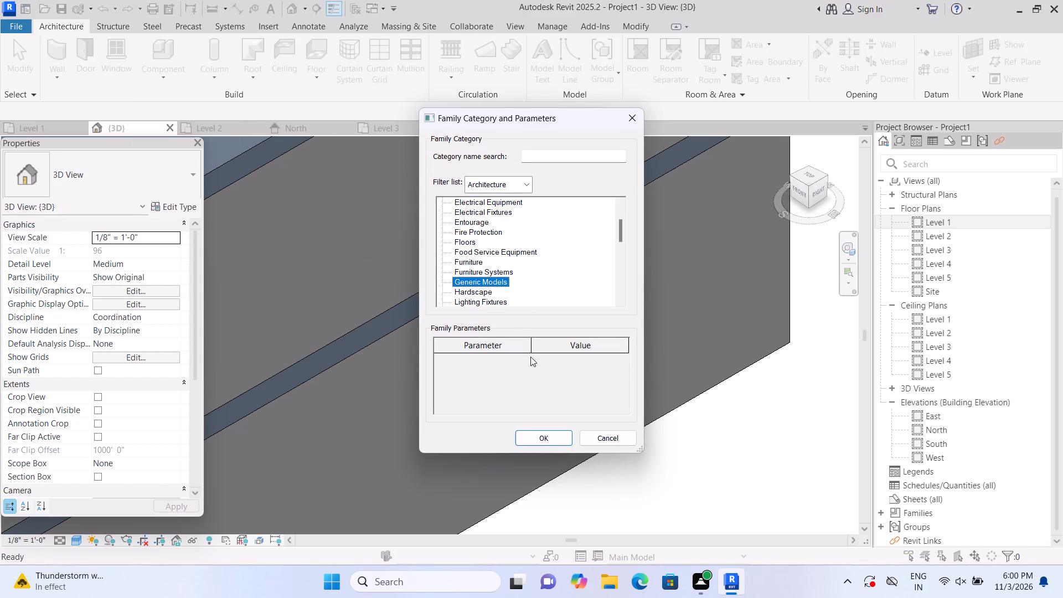
click(543, 435)
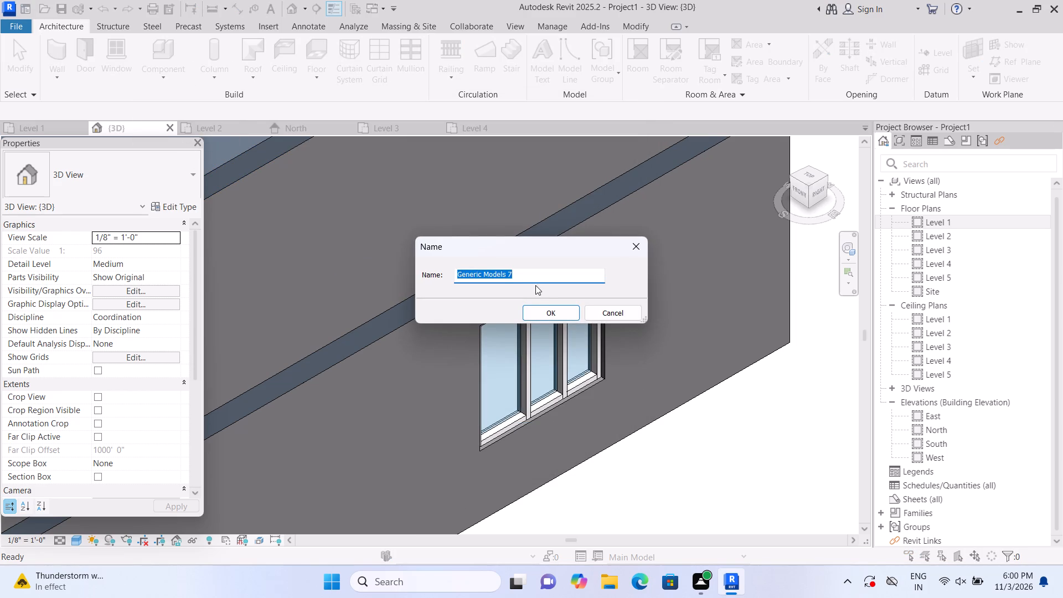
click(551, 313)
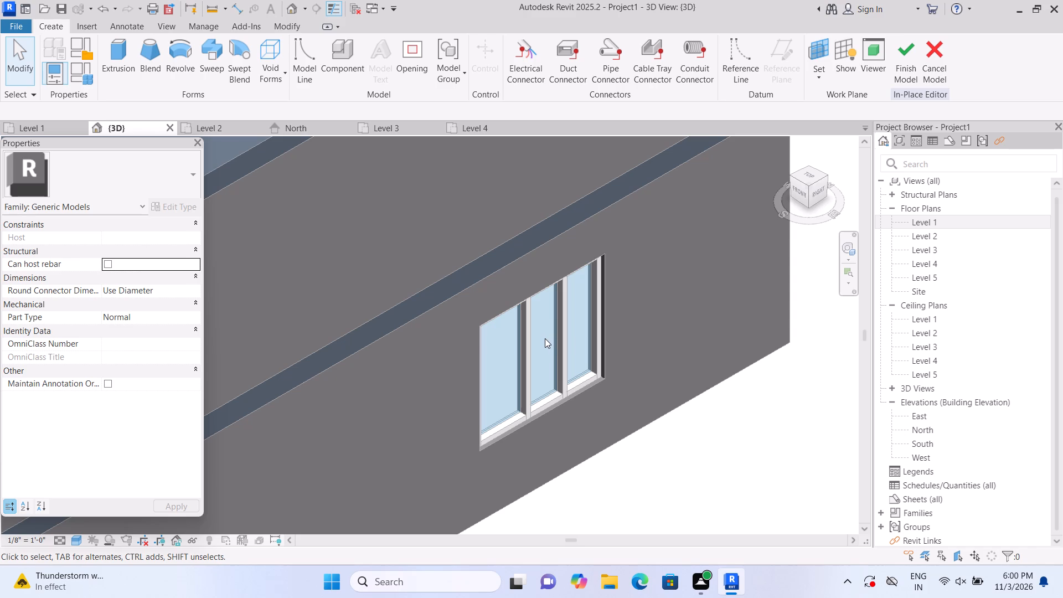
Create a rectangular canopy extrusion about 7'-11" by 1'-7" above the window, using the curtain wall's top as the work plane.
click(113, 72)
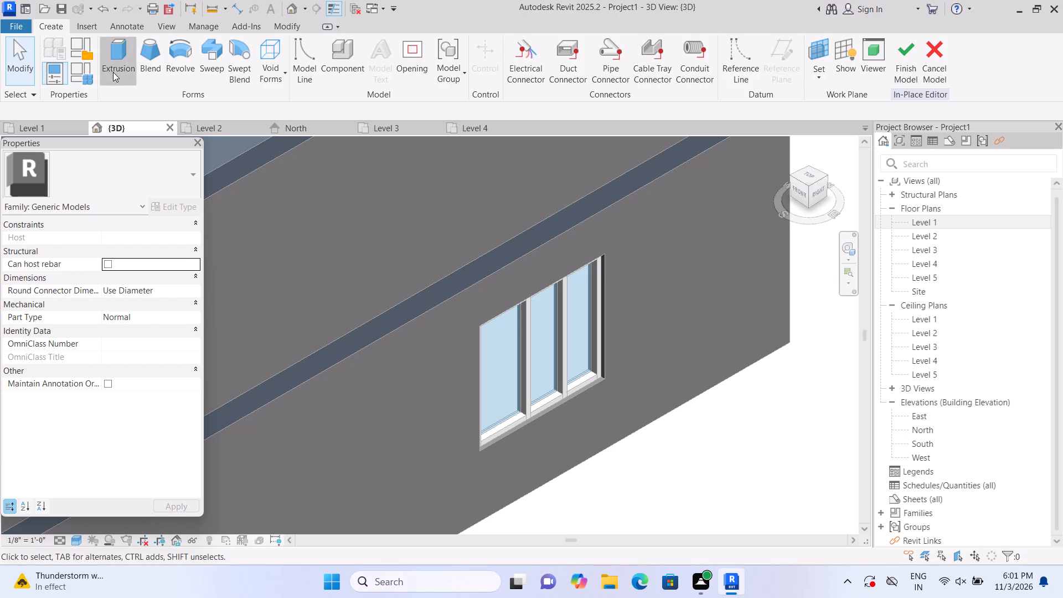
double_click(719, 76)
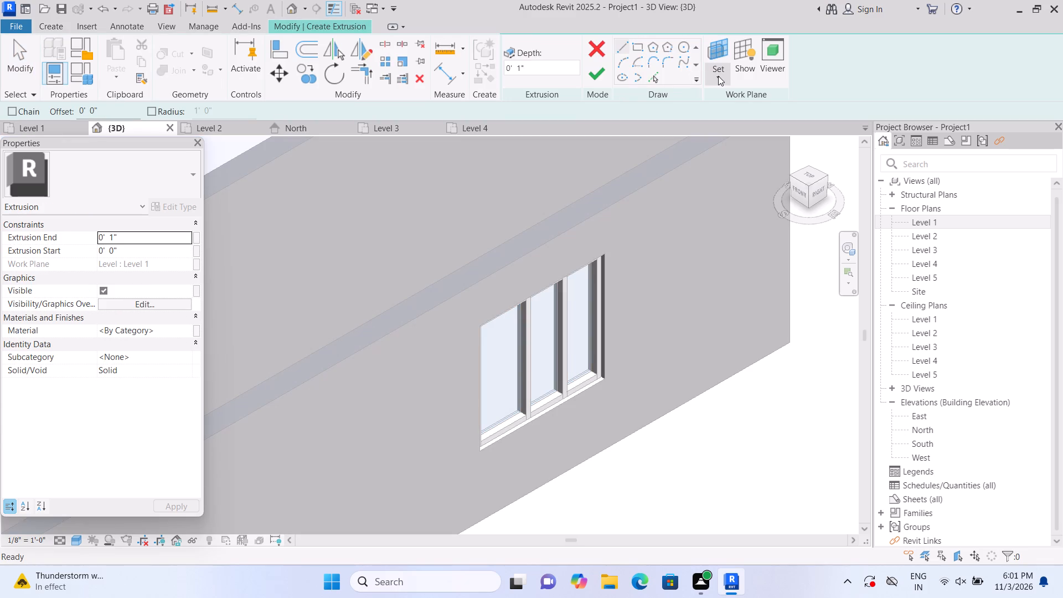
click(719, 78)
click(733, 123)
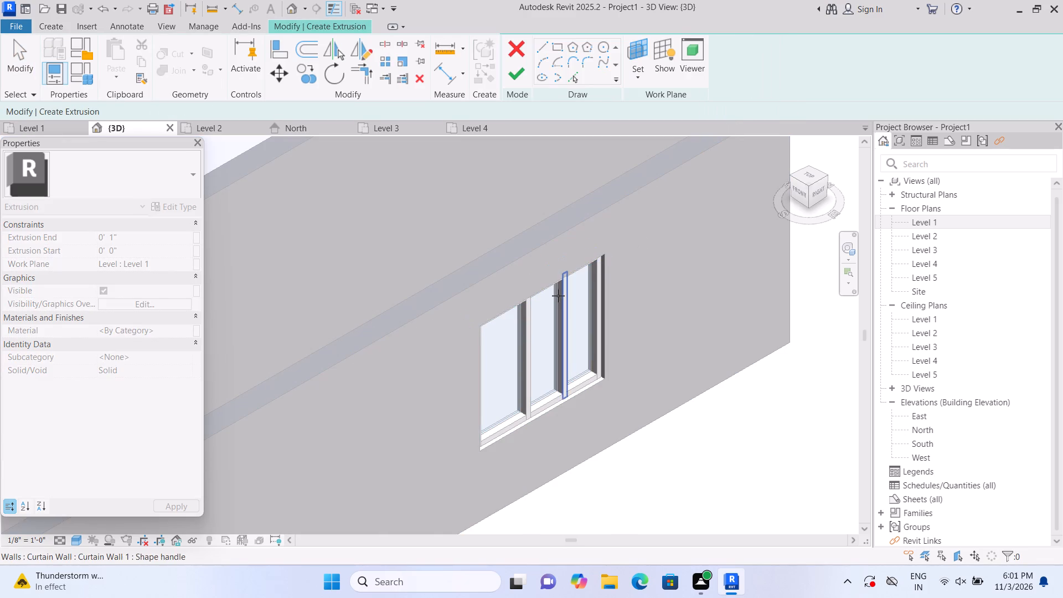
click(554, 282)
click(636, 47)
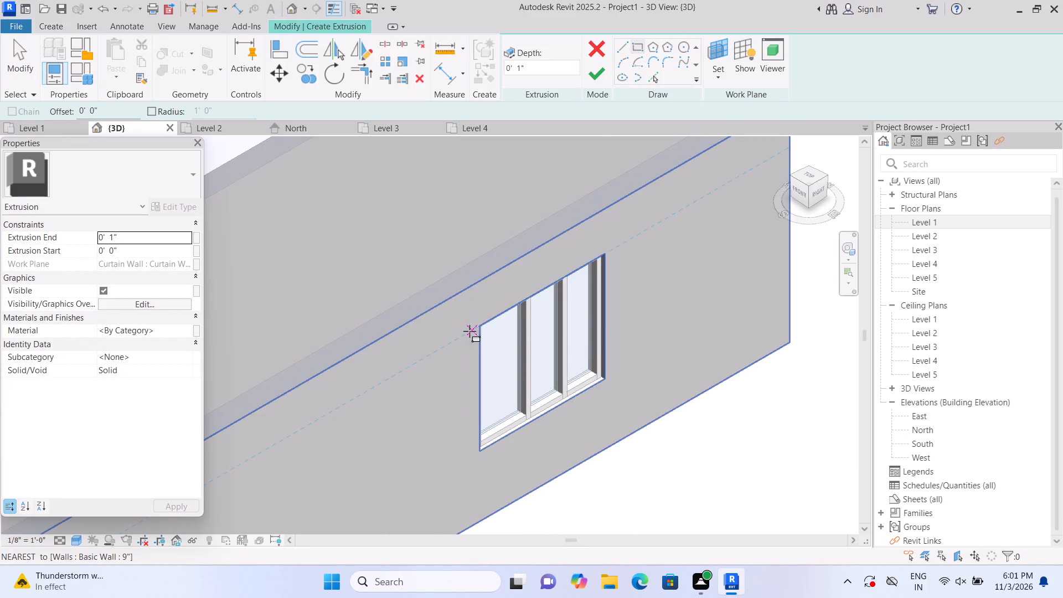
click(457, 339)
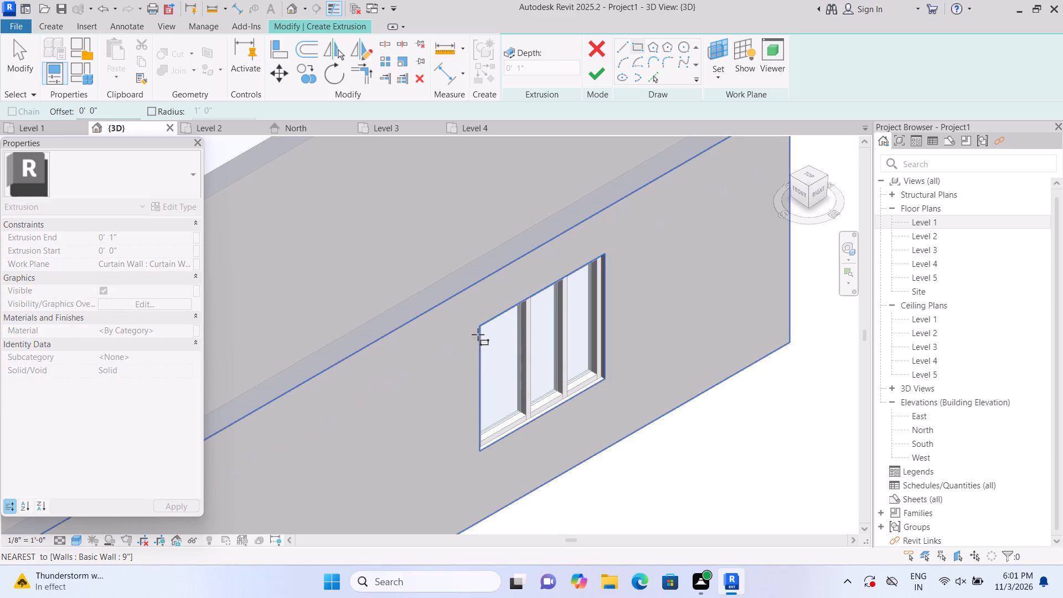
click(655, 264)
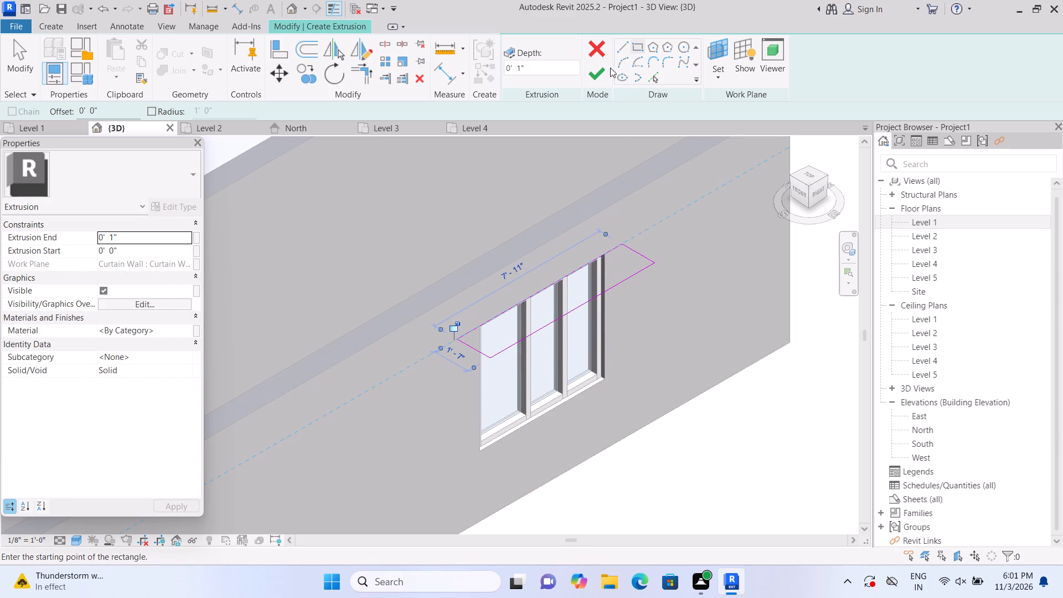
click(597, 68)
Set the Extrusion End of the window canopy slab to 6".
click(157, 236)
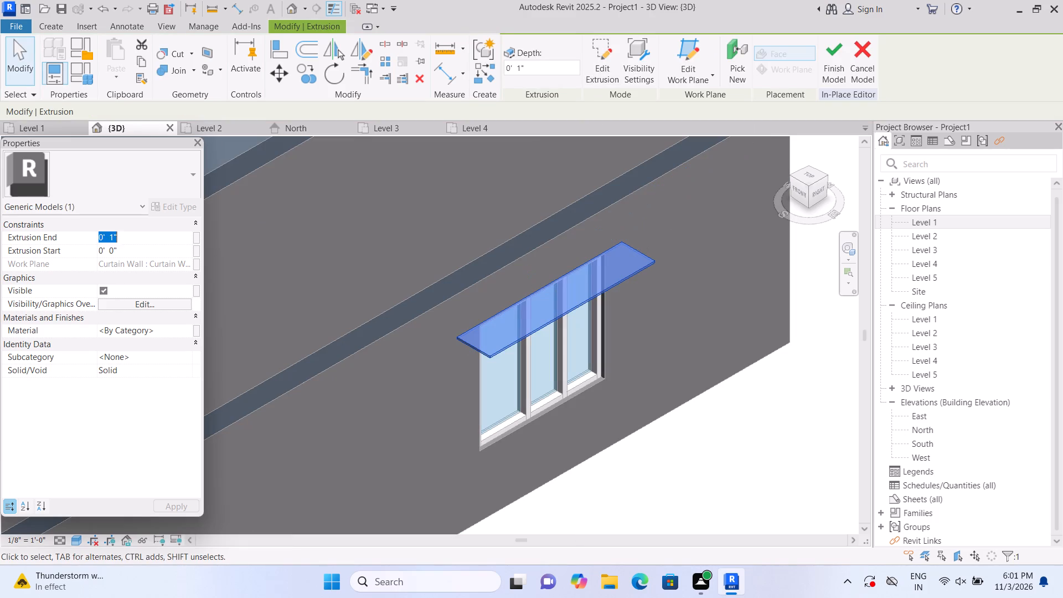
key(BackSpace)
text(6")
key(Return)
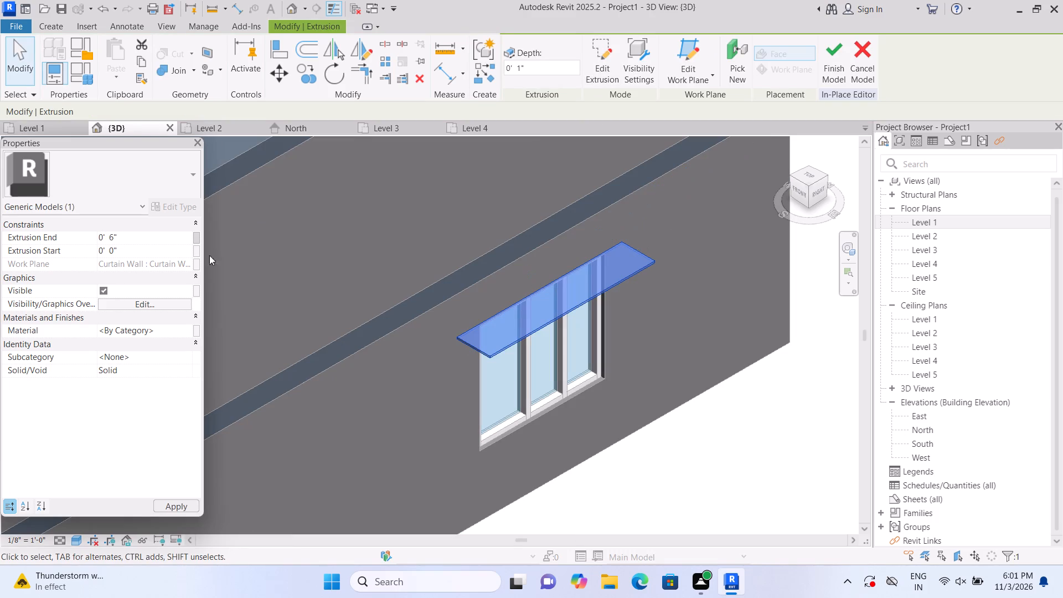
Stretch the canopy slab's outer edge farther from the wall, making it about 2'-3" deep.
click(648, 476)
scroll(618, 425, down, 1)
scroll(592, 357, up, 1)
click(574, 317)
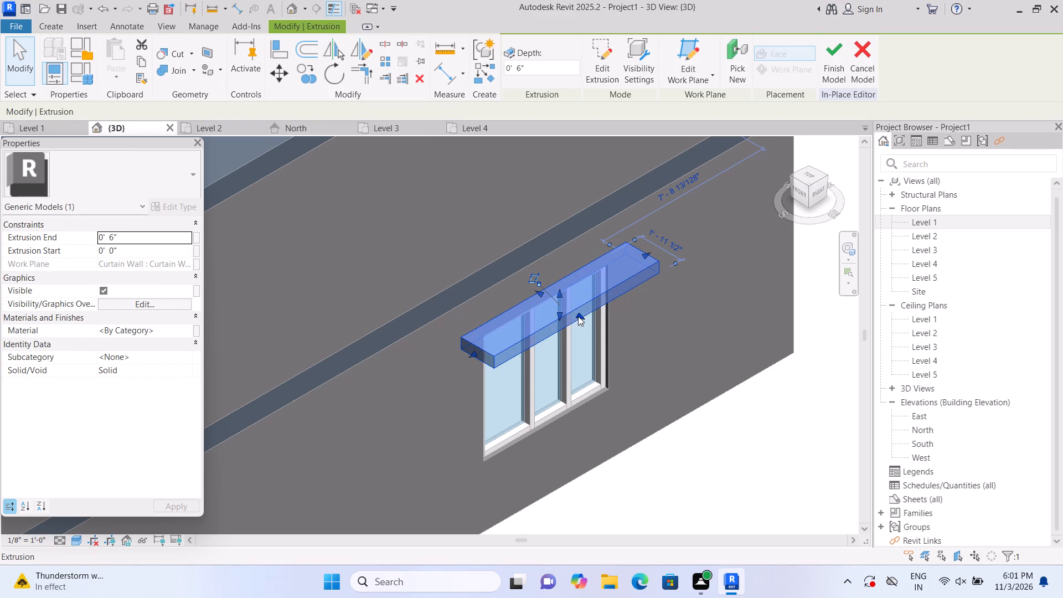
click(578, 316)
click(646, 512)
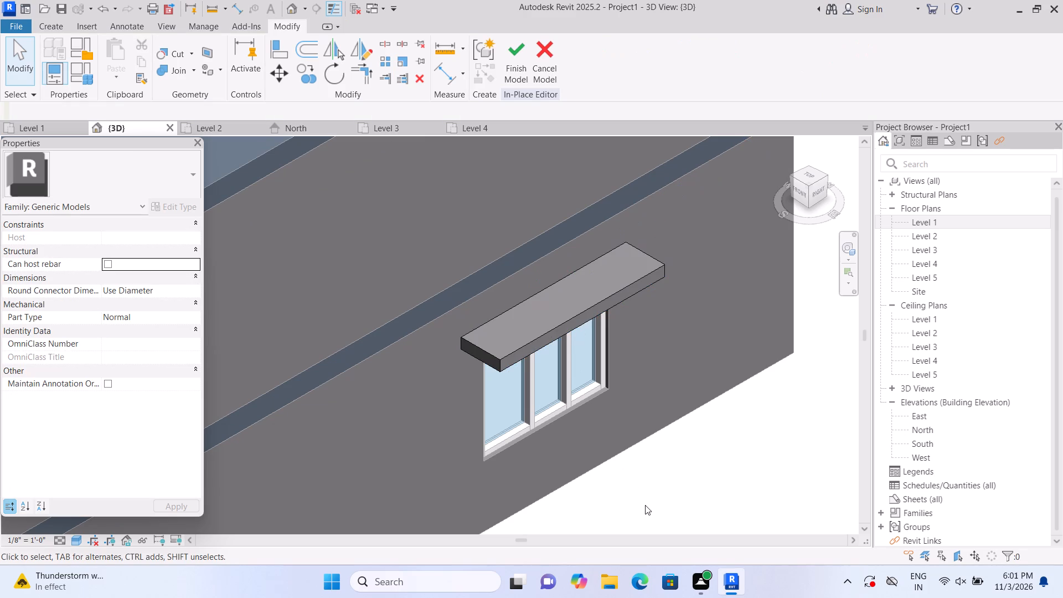
Lengthen the canopy slab at the end nearest the building's front so it overhangs slightly farther past the window.
click(513, 338)
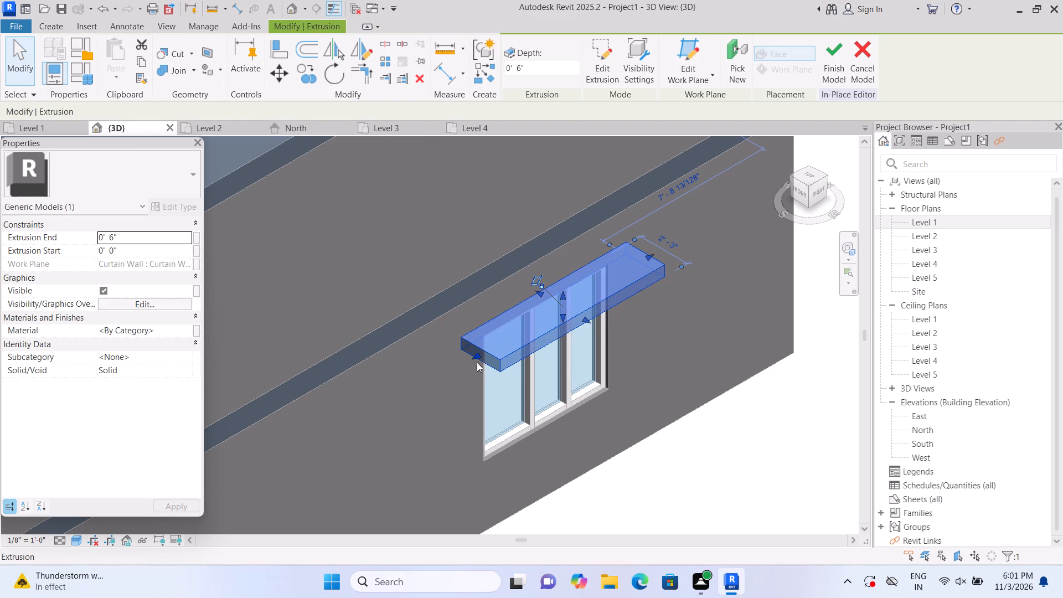
drag(477, 353, 471, 355)
click(471, 355)
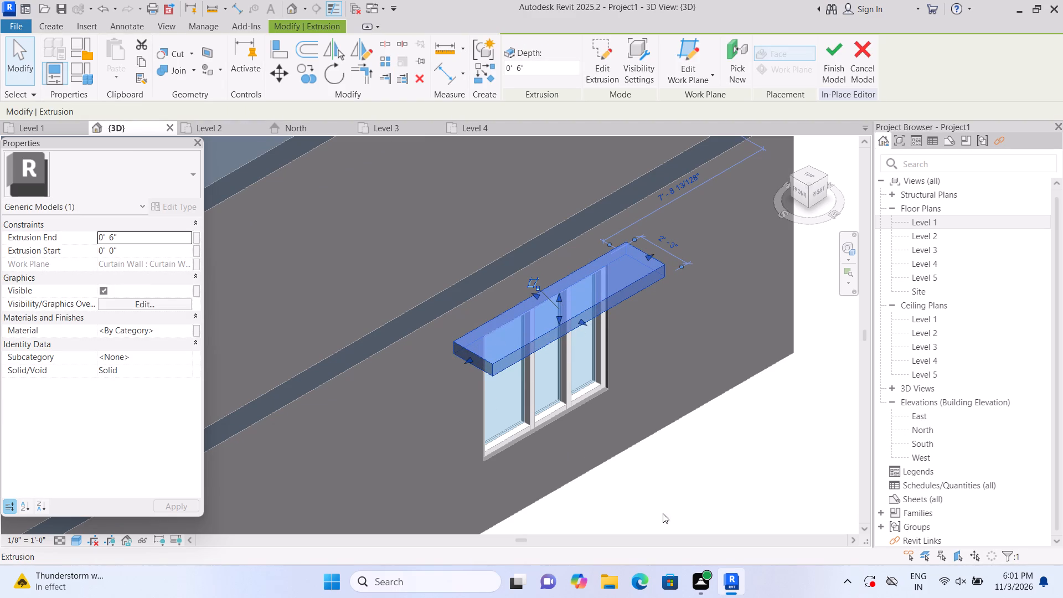
click(672, 508)
Examine both canopied windows on the east wall and the full-height curtain wall opening in the back wall.
scroll(670, 502, down, 8)
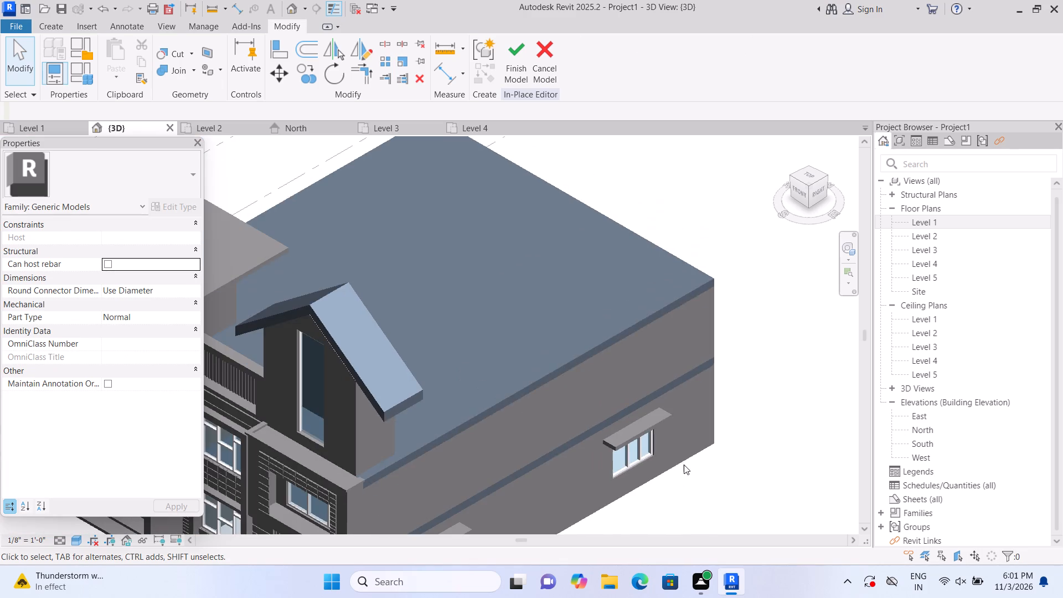
shift+middle_drag(744, 456, 621, 452)
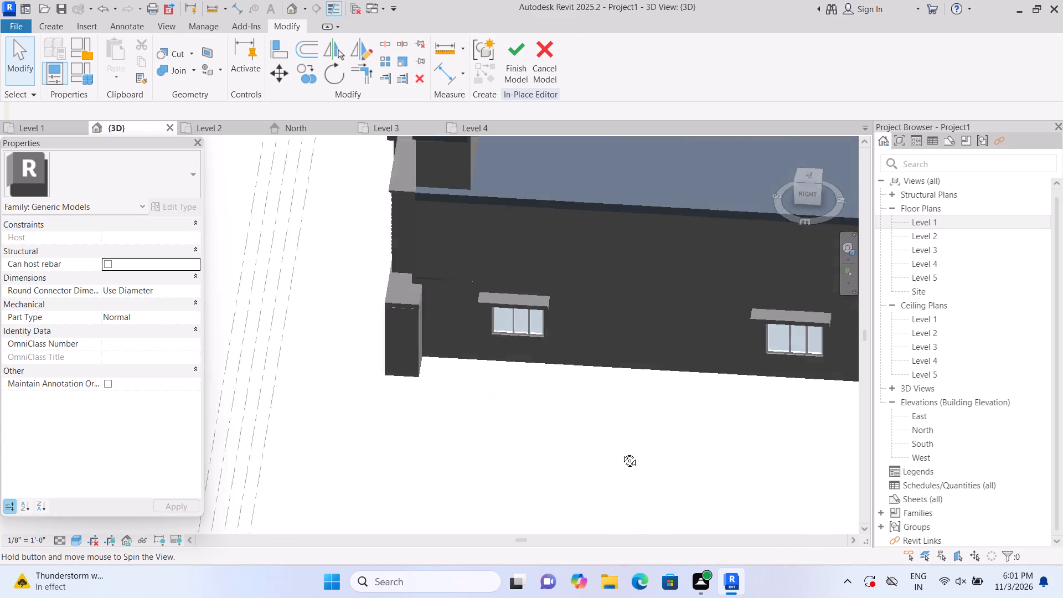
shift+middle_drag(621, 452, 590, 438)
middle_drag(649, 440, 509, 414)
middle_drag(507, 414, 494, 415)
scroll(521, 442, down, 3)
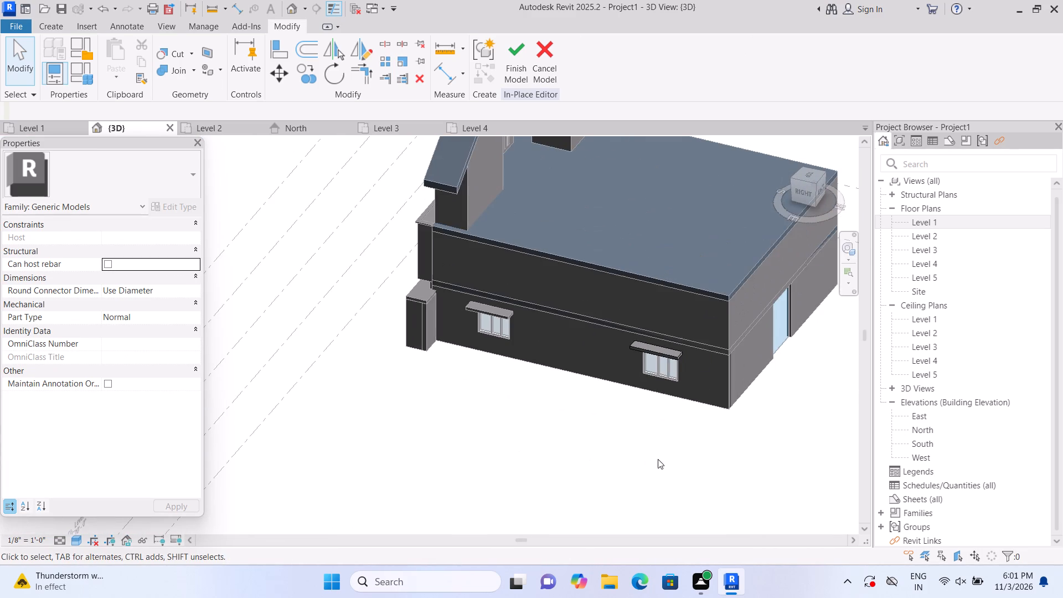
shift+middle_drag(649, 456, 579, 447)
middle_drag(617, 446, 297, 416)
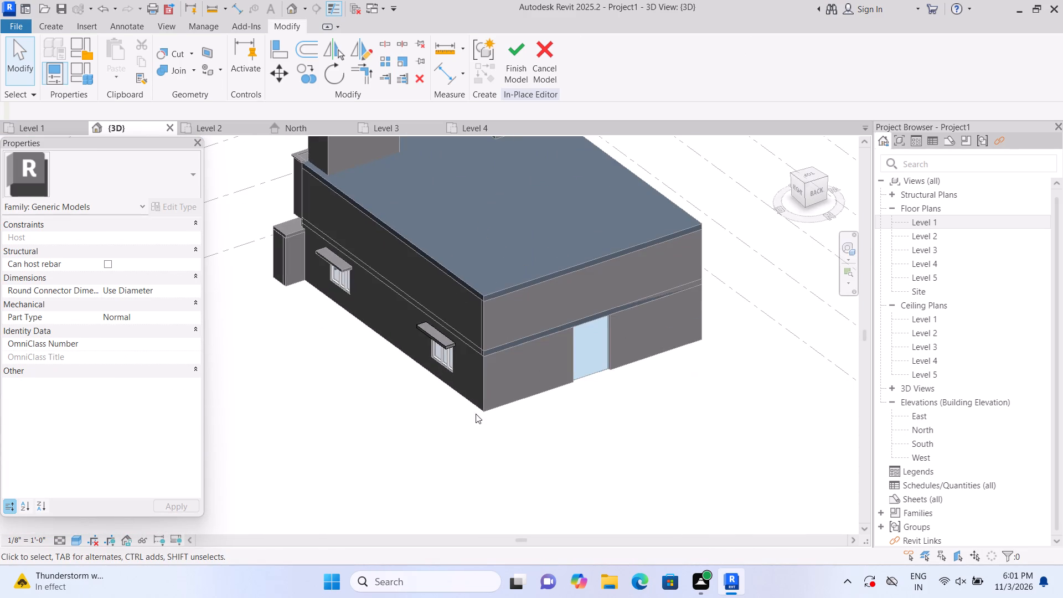
scroll(497, 415, up, 3)
middle_drag(629, 334, 611, 376)
scroll(606, 369, up, 3)
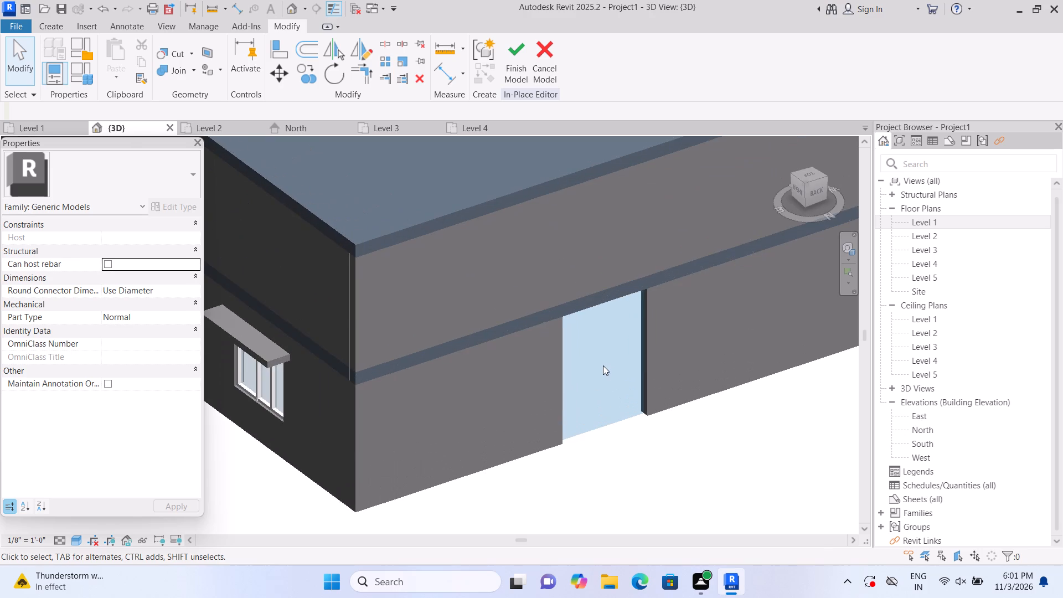
Finish the in-place canopy model.
click(523, 70)
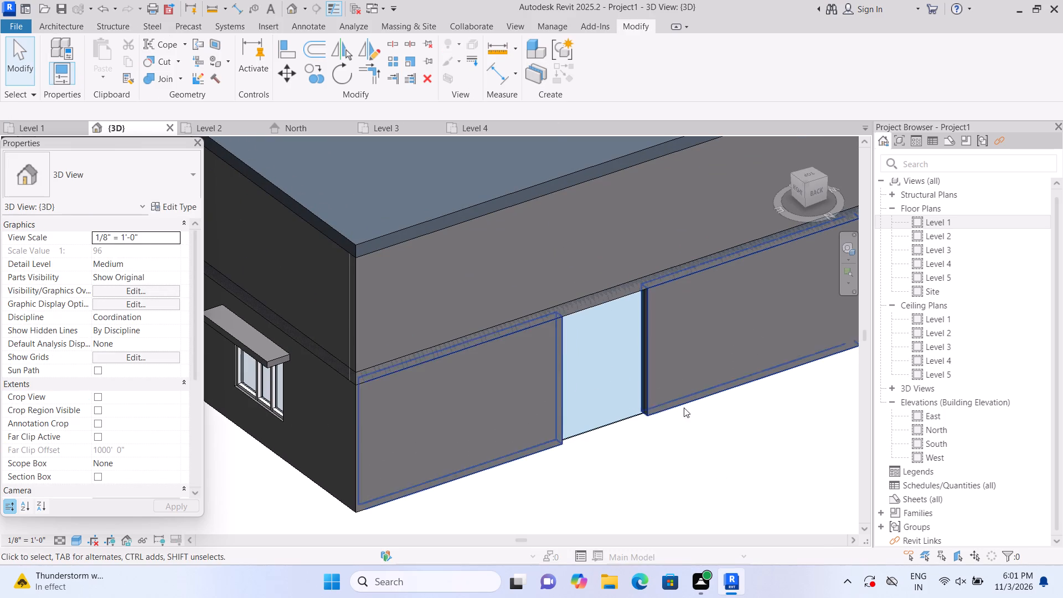
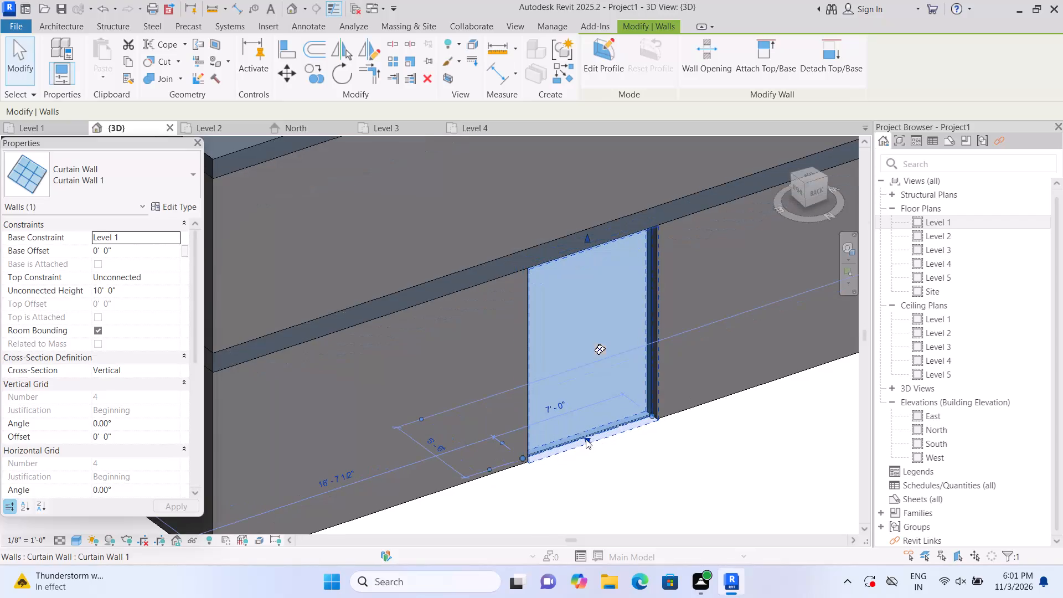
Shrink the back-wall curtain wall to window size, raising its base about 3'-5" above Level 1 and lowering its top below the floor band.
drag(586, 439, 581, 372)
click(581, 372)
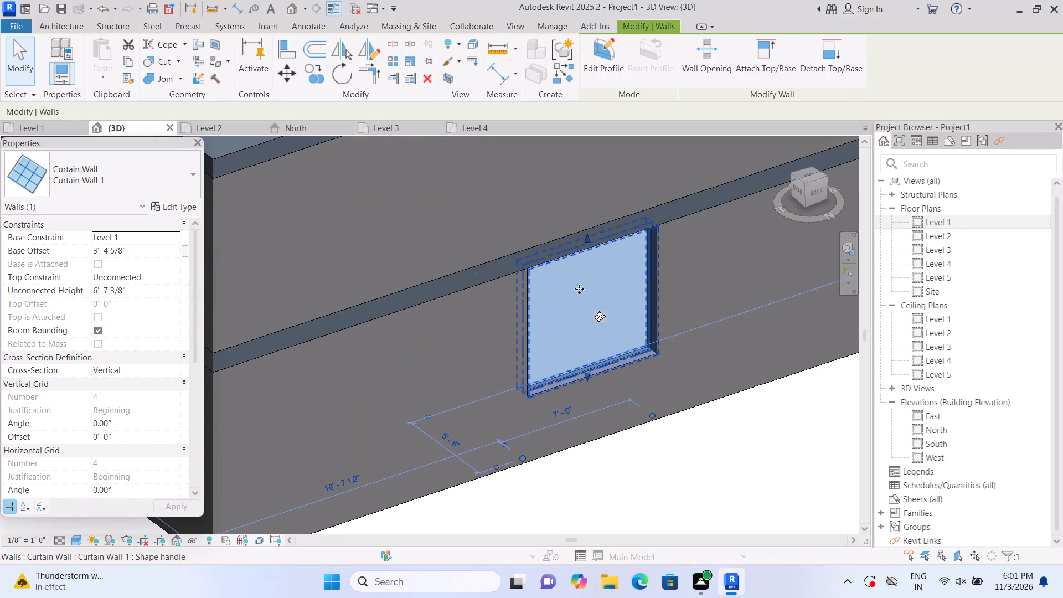
drag(586, 234, 594, 275)
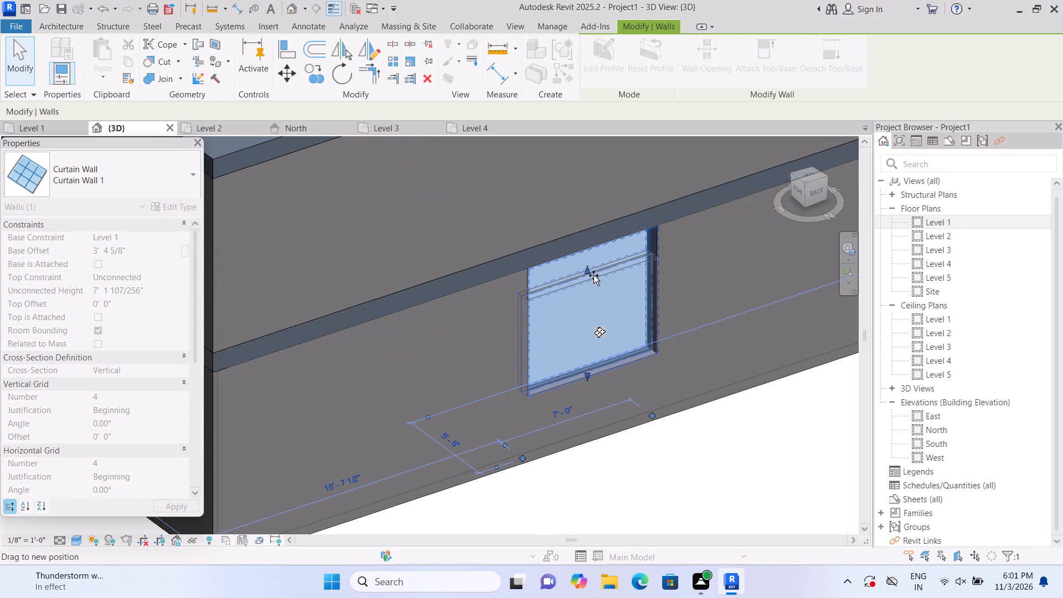
drag(594, 275, 594, 276)
click(594, 276)
click(659, 476)
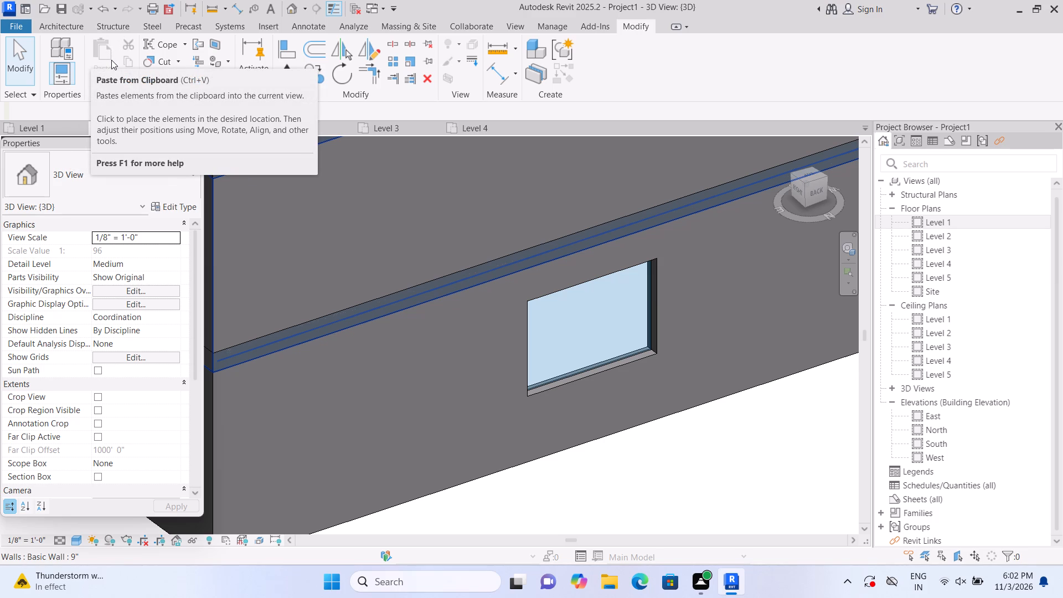
Divide the back-wall curtain wall into three equal panels about 2'-4" wide with two vertical curtain grid lines.
click(79, 28)
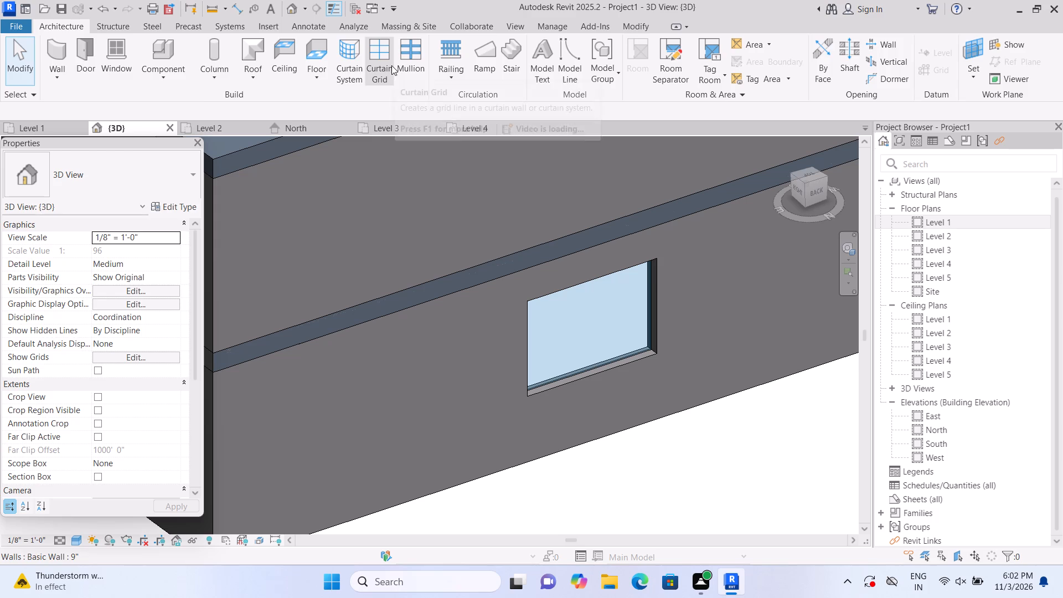
click(391, 65)
scroll(588, 316, up, 1)
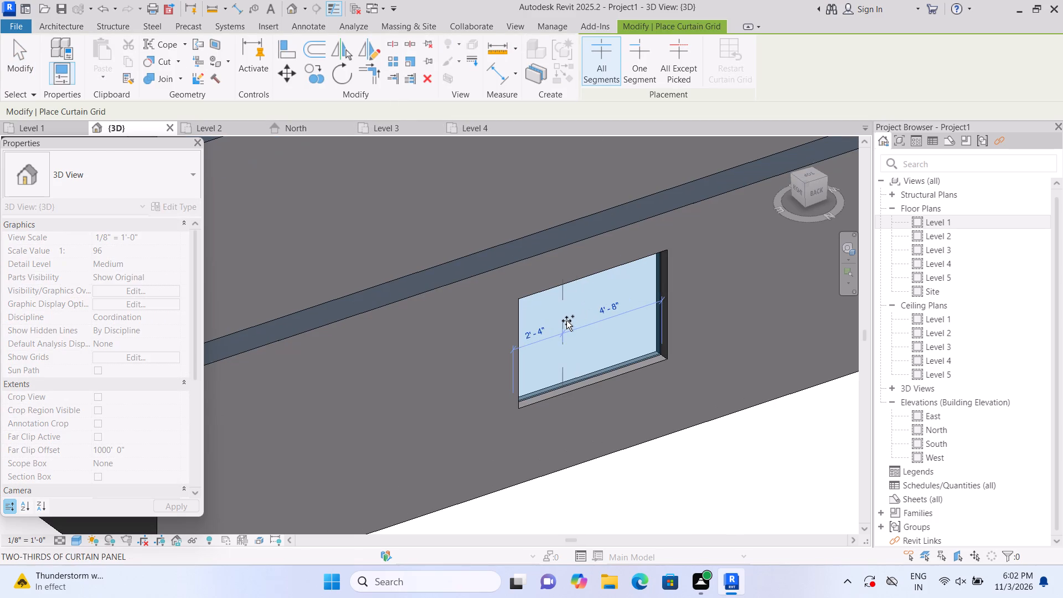
click(566, 321)
click(611, 286)
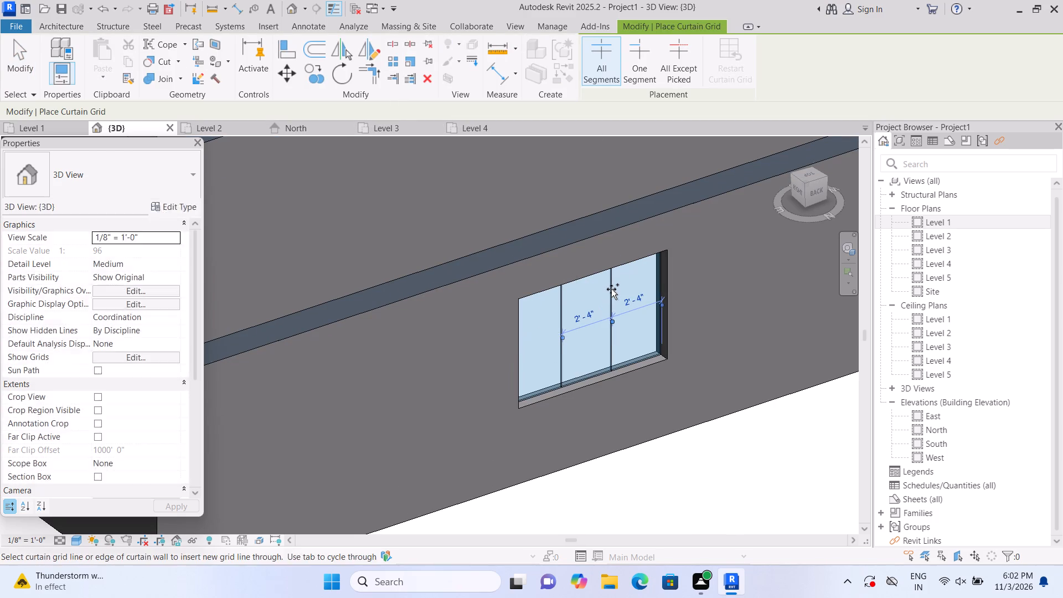
key(Escape)
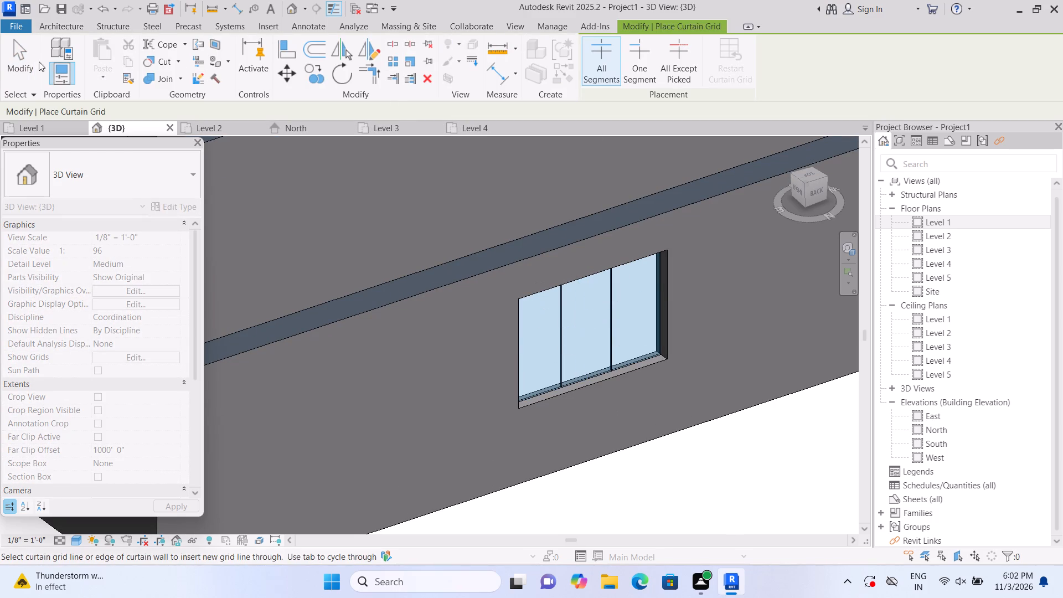
Place 2.5" x 5" rectangular mullions on both vertical grid lines and all four edges of the back-wall window.
click(43, 25)
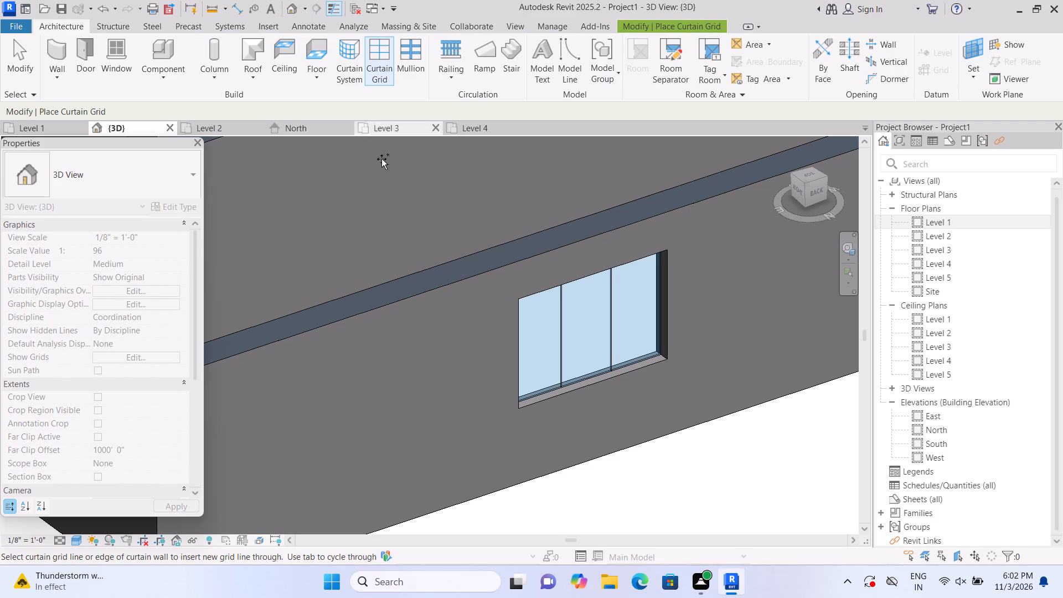
click(420, 76)
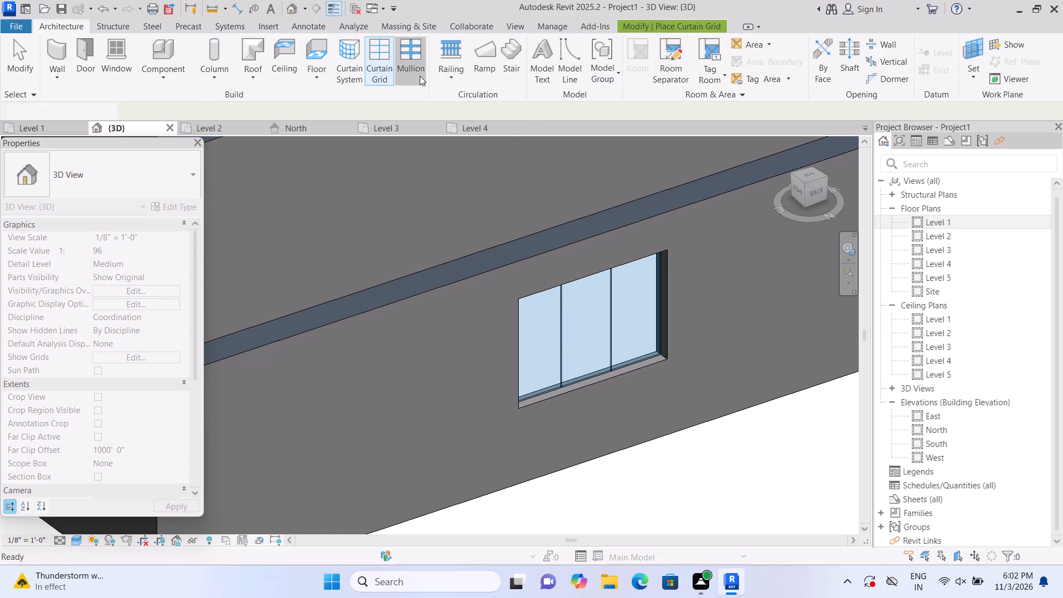
scroll(580, 341, up, 1)
click(571, 337)
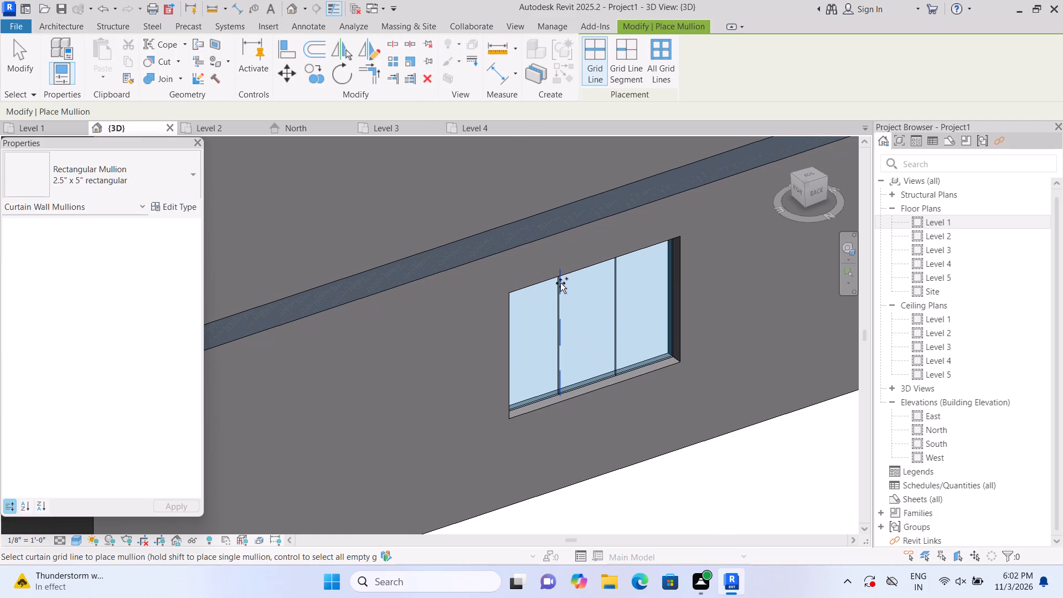
click(536, 287)
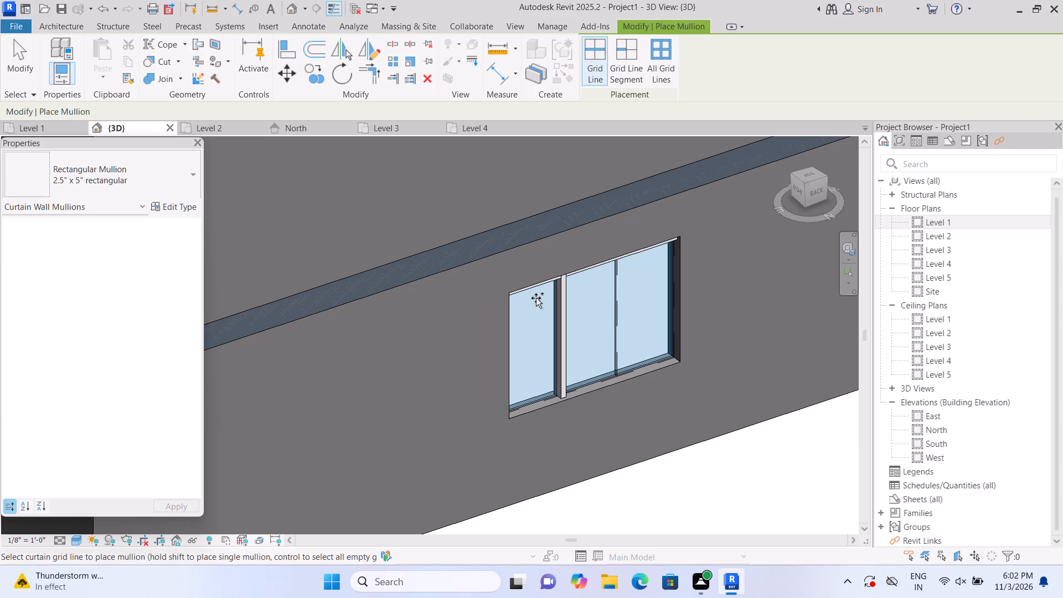
click(511, 335)
click(539, 393)
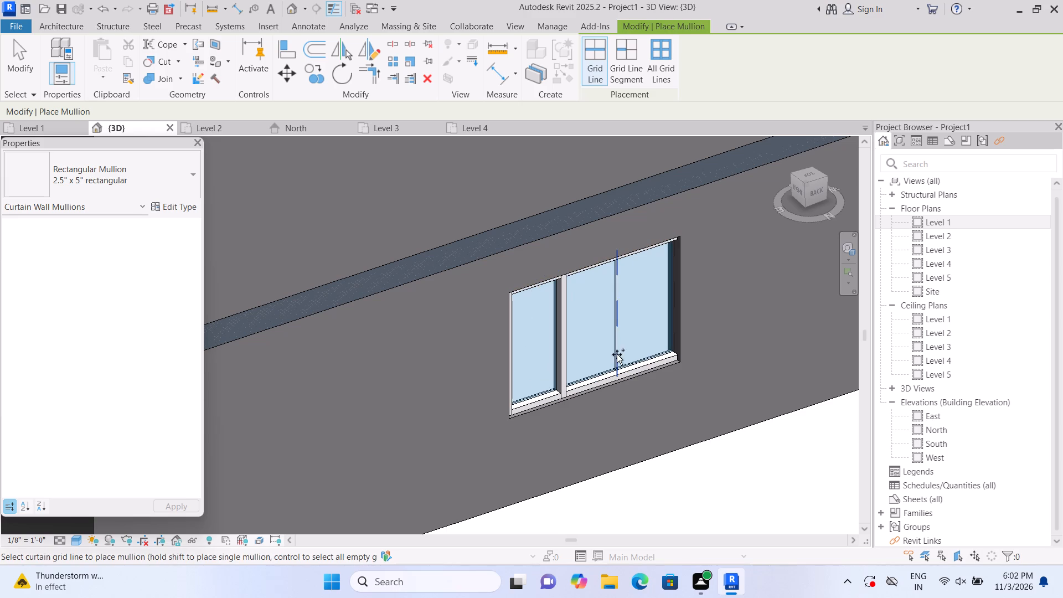
click(613, 346)
click(659, 312)
scroll(659, 312, down, 2)
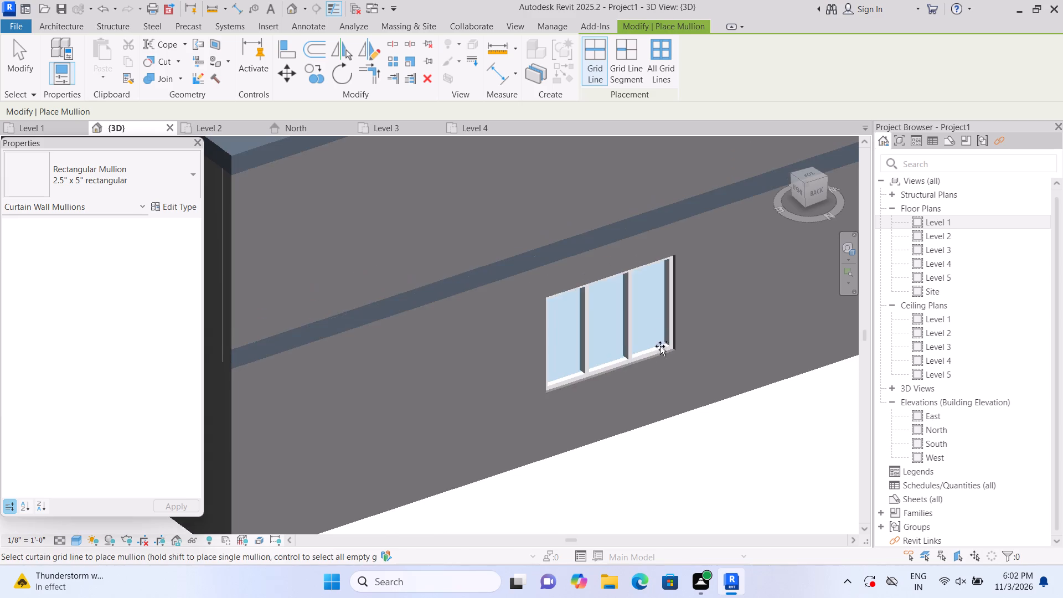
key(Escape)
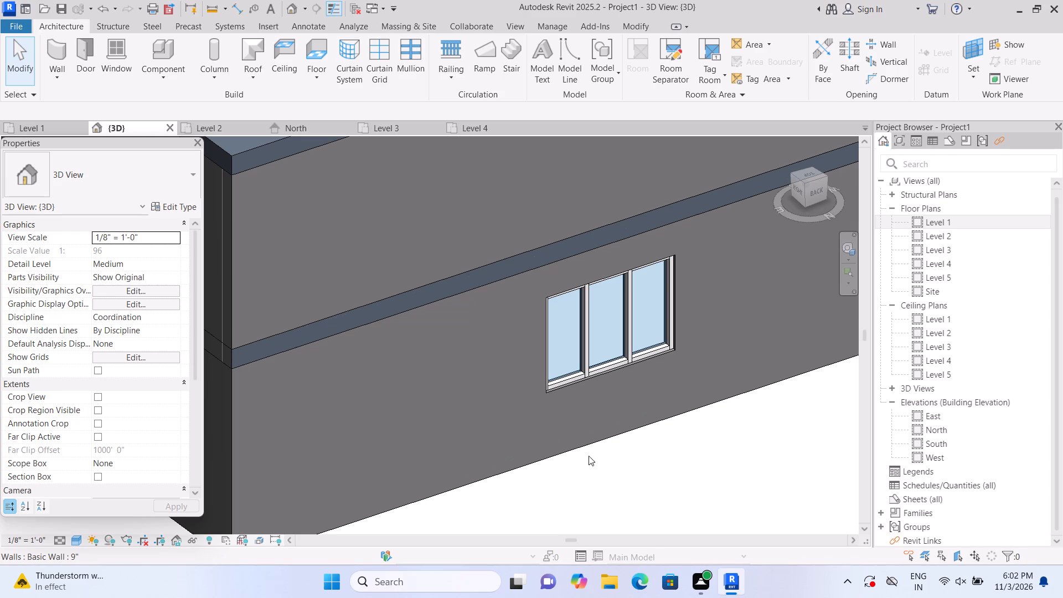
Start an in-place model in the Generic Models category, accepting the default name.
click(168, 78)
click(189, 138)
scroll(502, 292, down, 2)
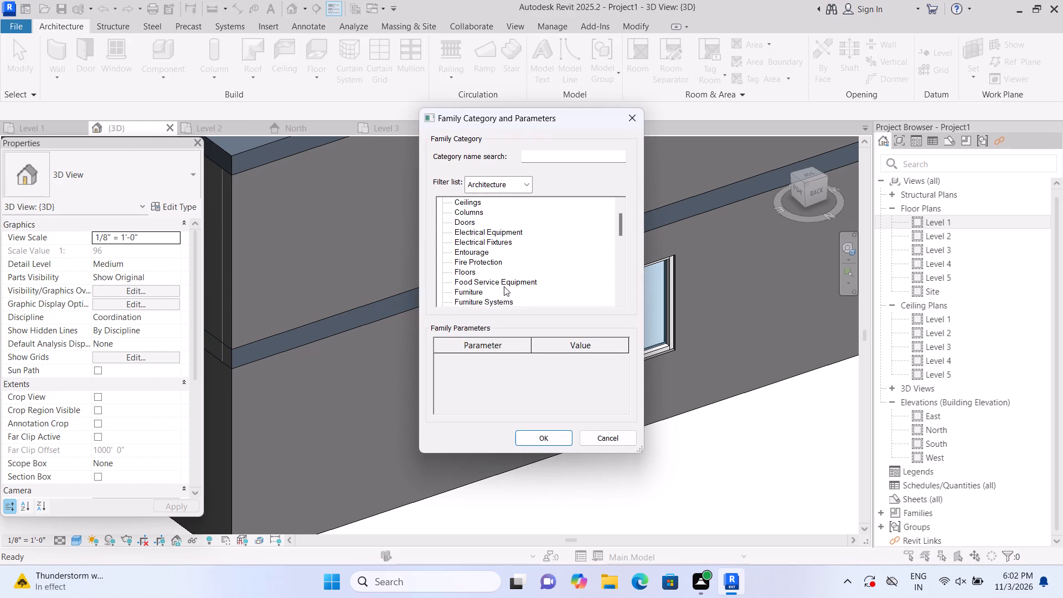
scroll(504, 286, down, 3)
click(498, 281)
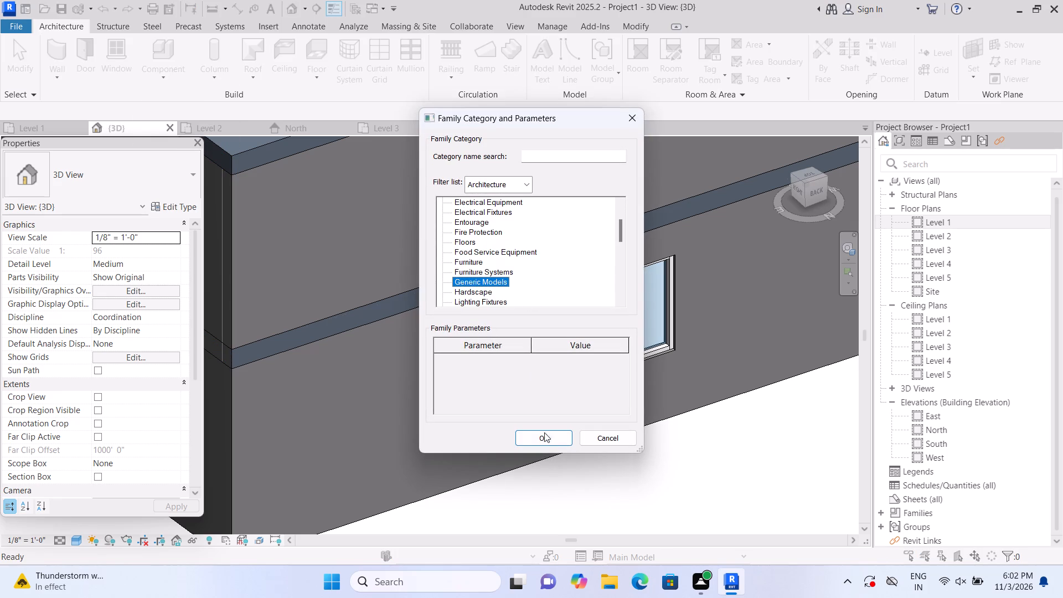
double_click(549, 435)
click(552, 313)
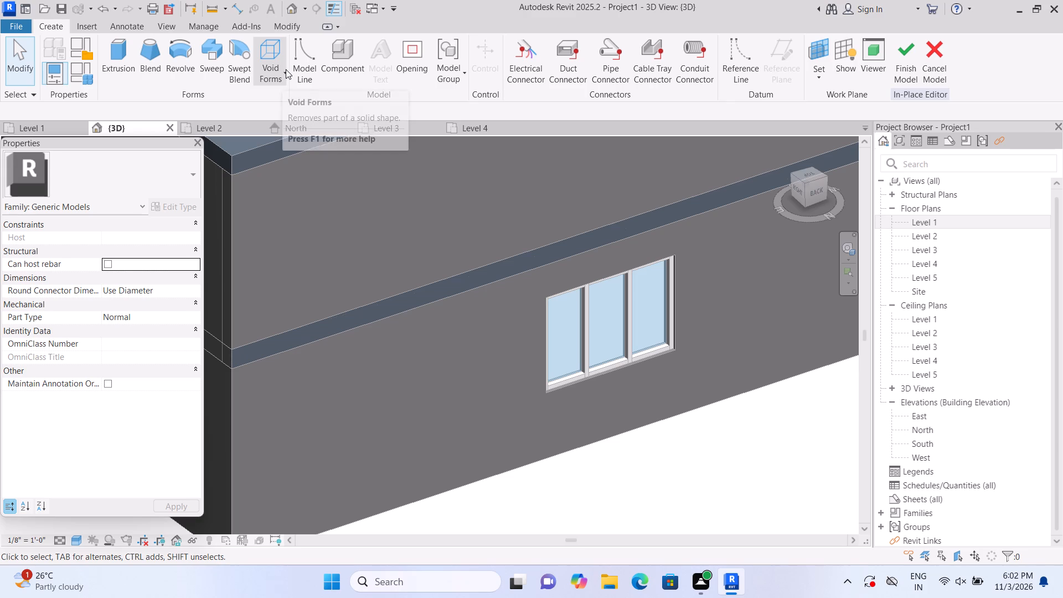
Extrude a rectangle about 8 ft long and 1'-5" deep above the back-wall window, using the curtain wall's top face as work plane.
click(116, 74)
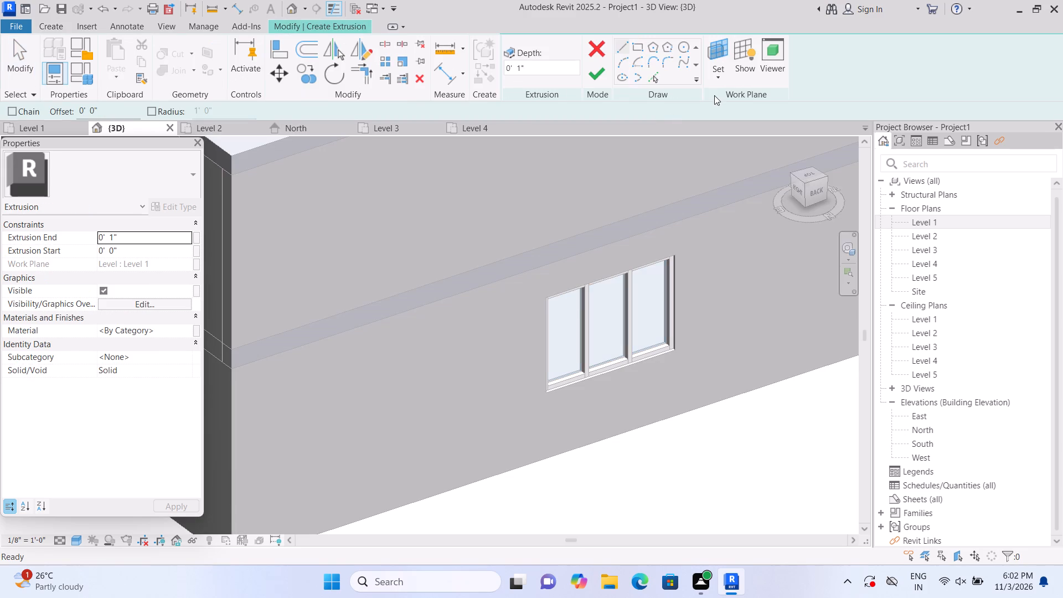
click(716, 79)
click(729, 127)
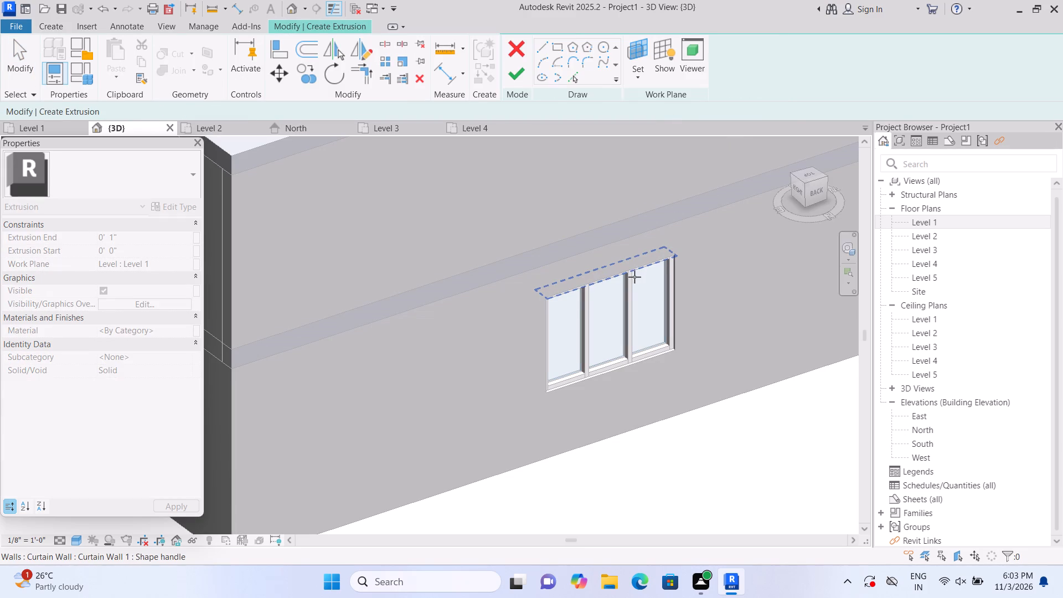
click(633, 279)
click(638, 48)
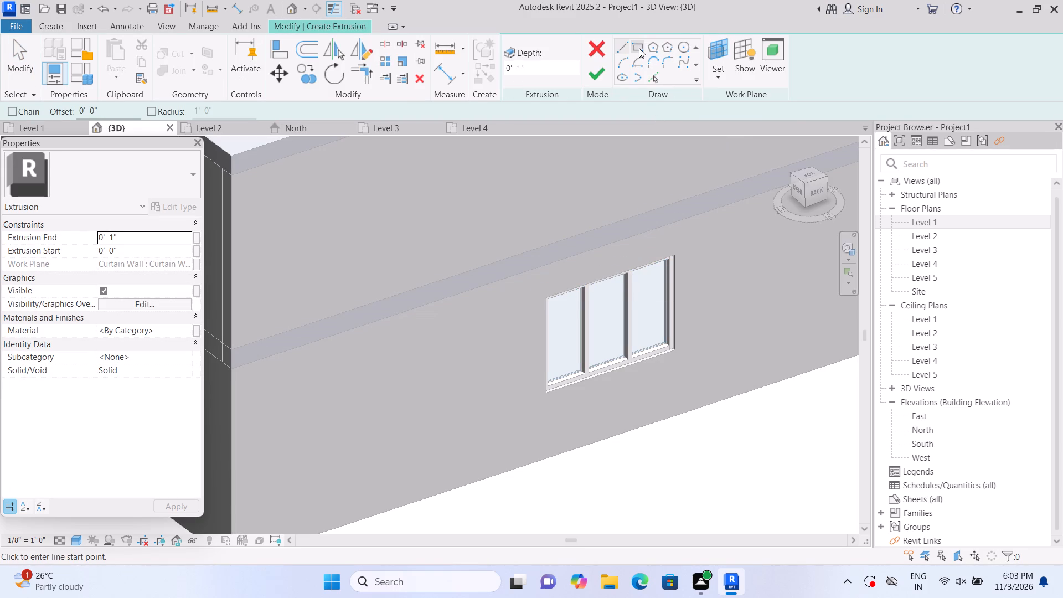
scroll(553, 294, up, 1)
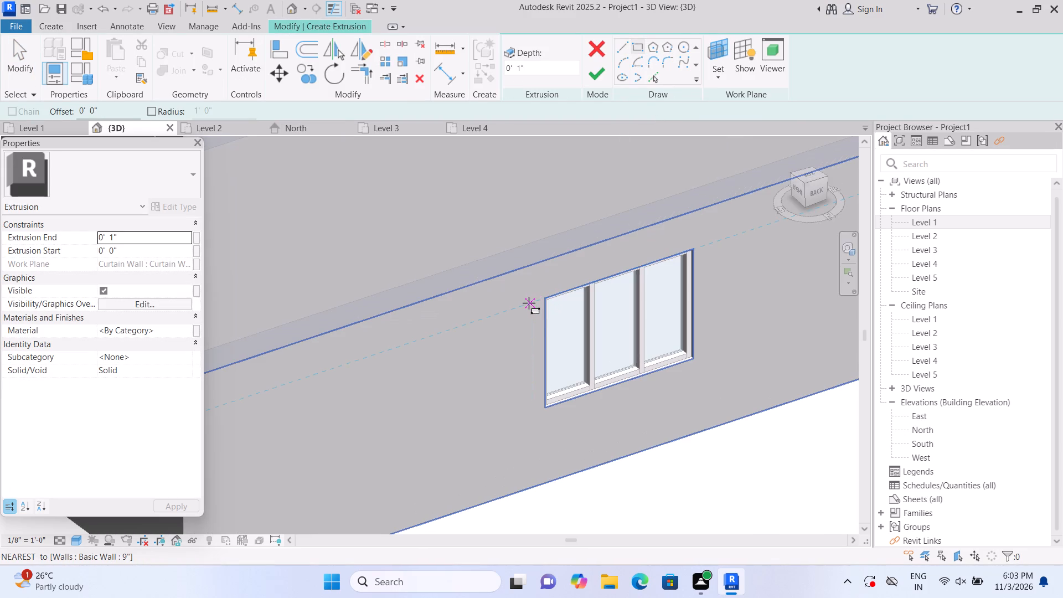
click(528, 303)
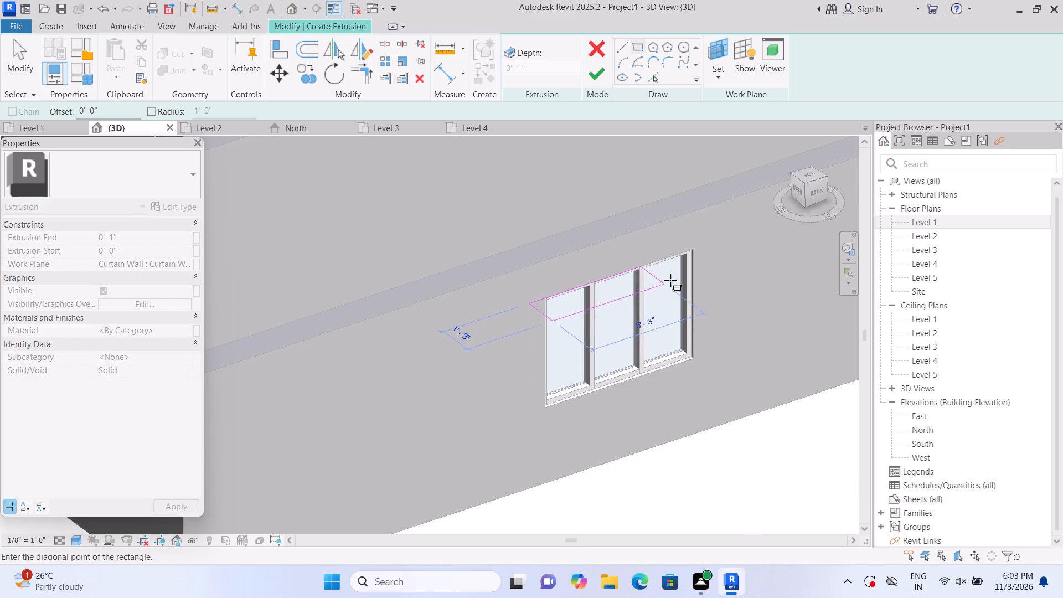
click(724, 260)
click(600, 76)
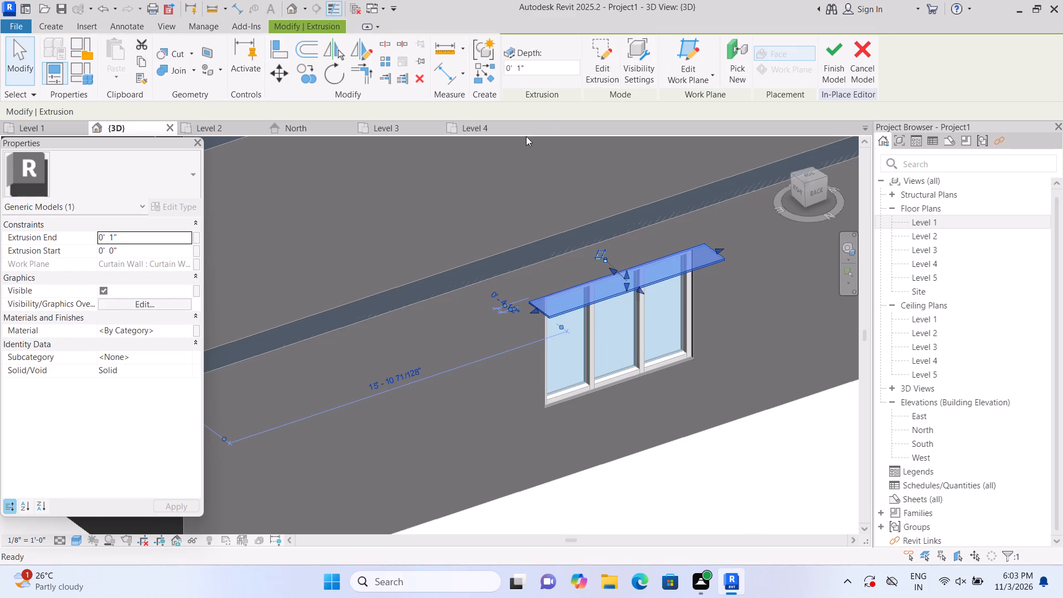
Set the canopy slab's extrusion end to 6".
click(149, 236)
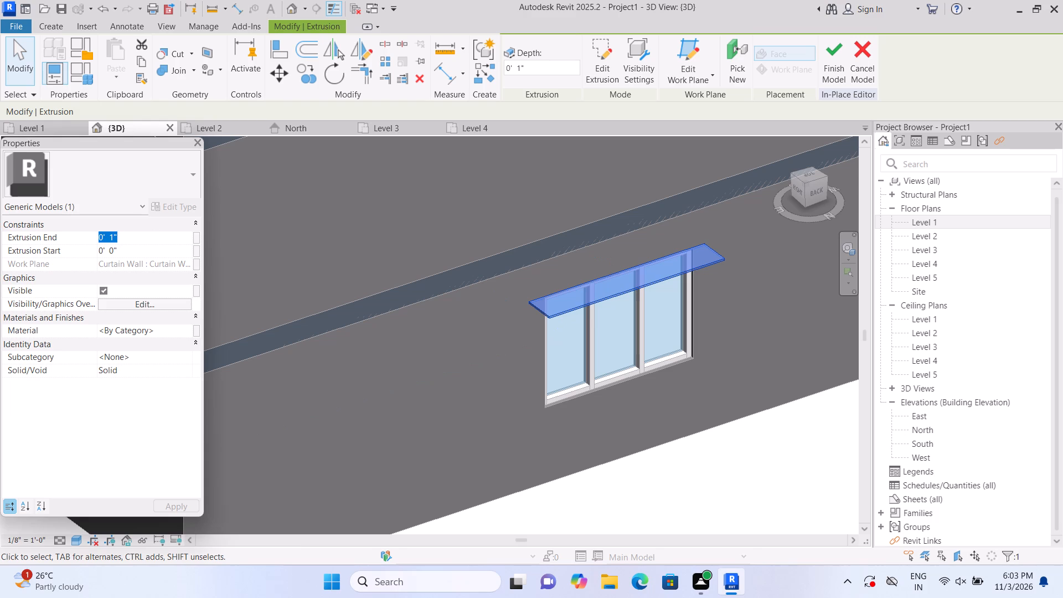
key(BackSpace)
key(6)
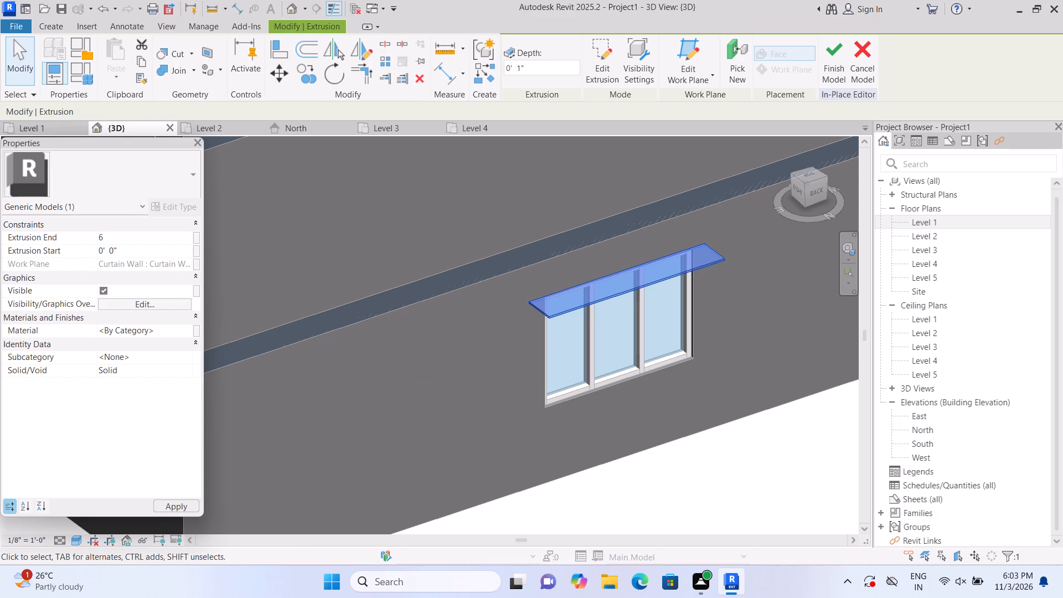
key(shift+quotedbl)
key(Return)
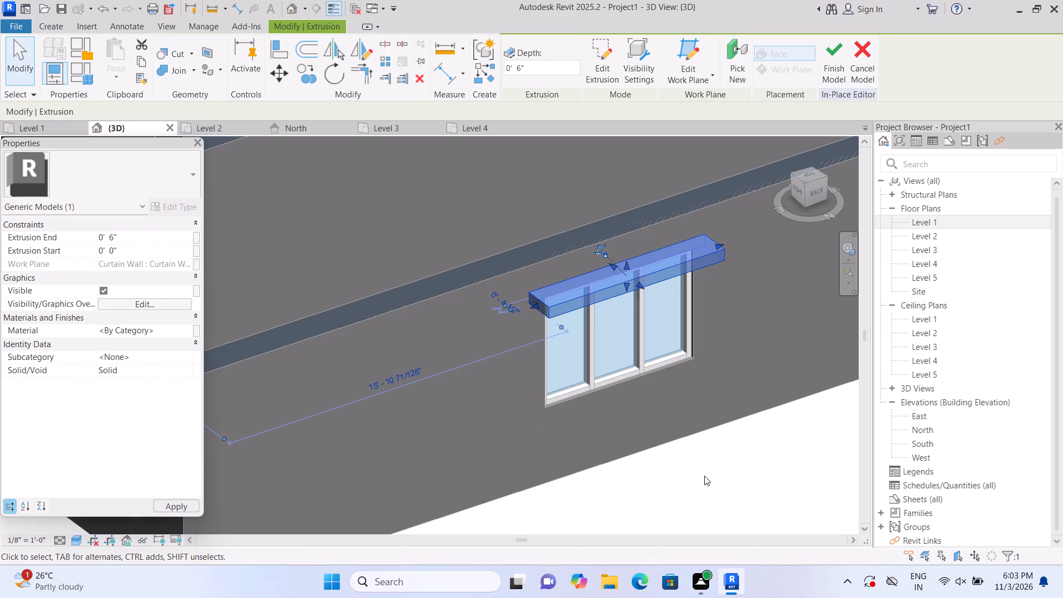
Stretch the canopy slab's outer edge slightly farther from the back wall.
scroll(658, 380, up, 1)
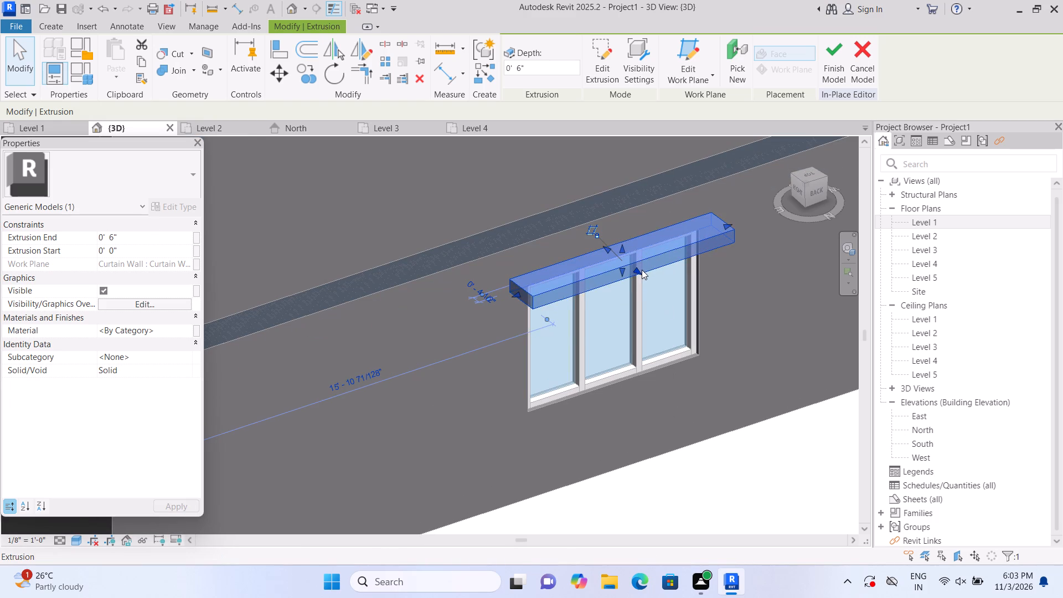
drag(636, 269, 643, 272)
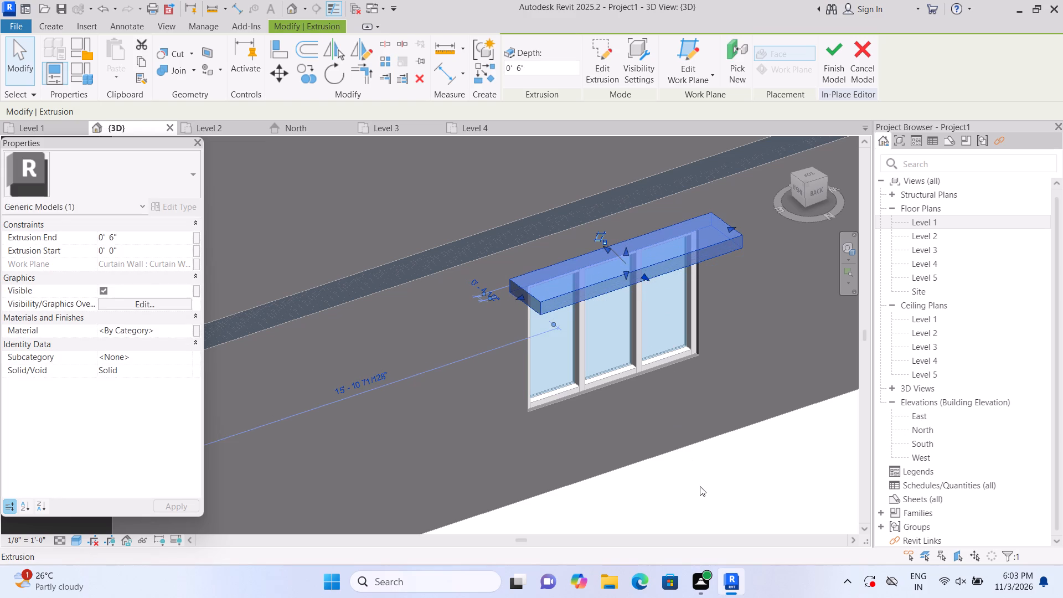
click(700, 486)
Lengthen the canopy slab by about 5 1/2" at the end nearest the east wall corner so it overhangs past the window.
click(555, 257)
click(560, 280)
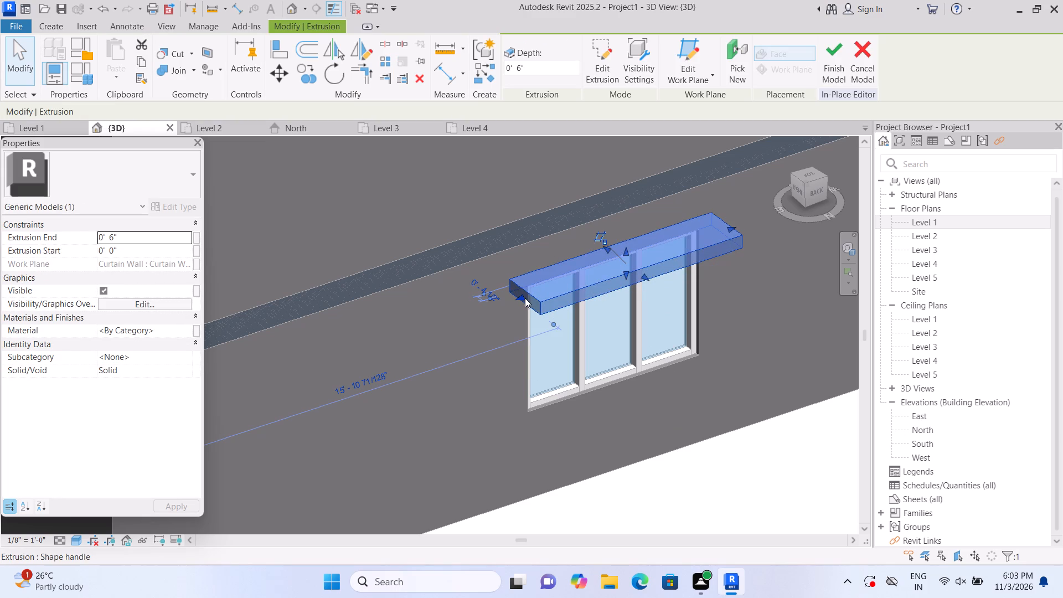
drag(520, 297, 513, 300)
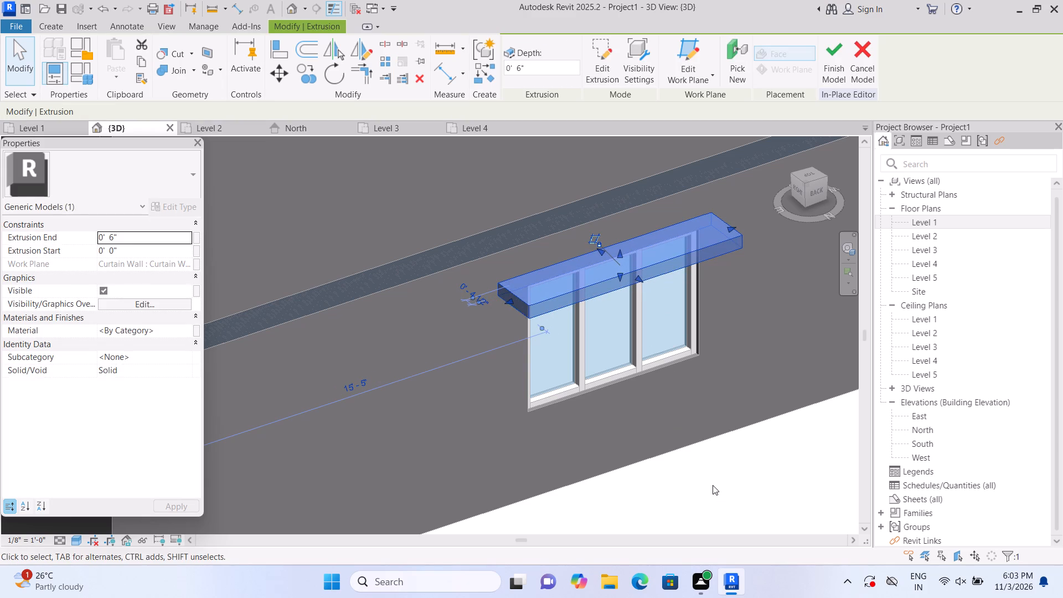
click(710, 485)
Examine the canopied windows on the east and back walls and the full-height curtain wall openings in the west wall.
scroll(606, 355, down, 1)
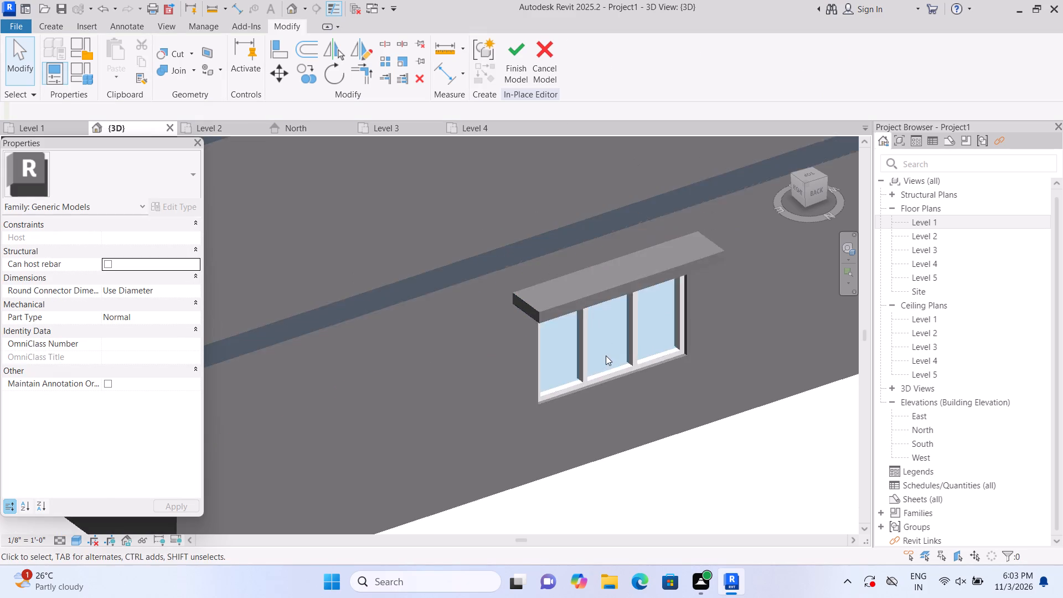
scroll(606, 355, down, 4)
scroll(664, 422, down, 2)
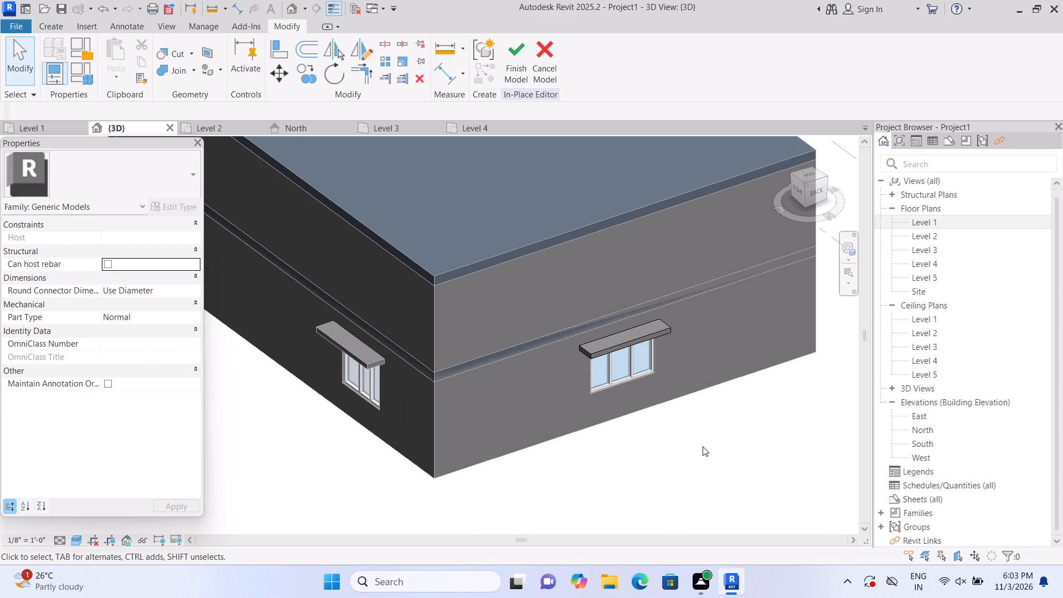
shift+middle_drag(702, 450, 531, 436)
middle_drag(576, 483, 349, 166)
shift+middle_drag(538, 335, 443, 318)
middle_drag(449, 371, 499, 328)
shift+middle_drag(386, 462, 423, 442)
scroll(434, 426, up, 1)
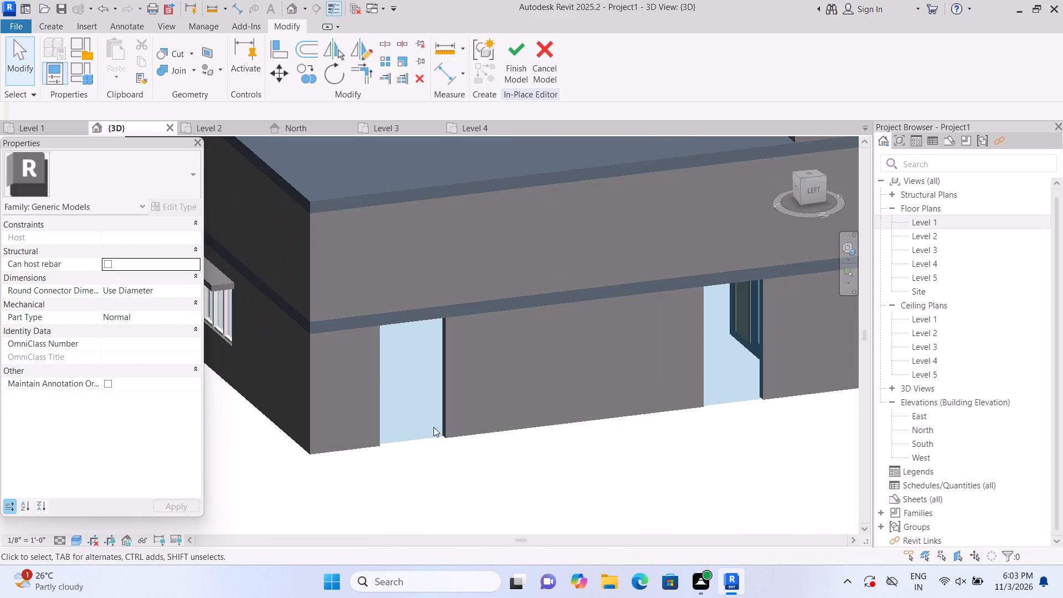
middle_drag(434, 408, 444, 467)
scroll(438, 465, up, 2)
middle_drag(438, 460, 433, 366)
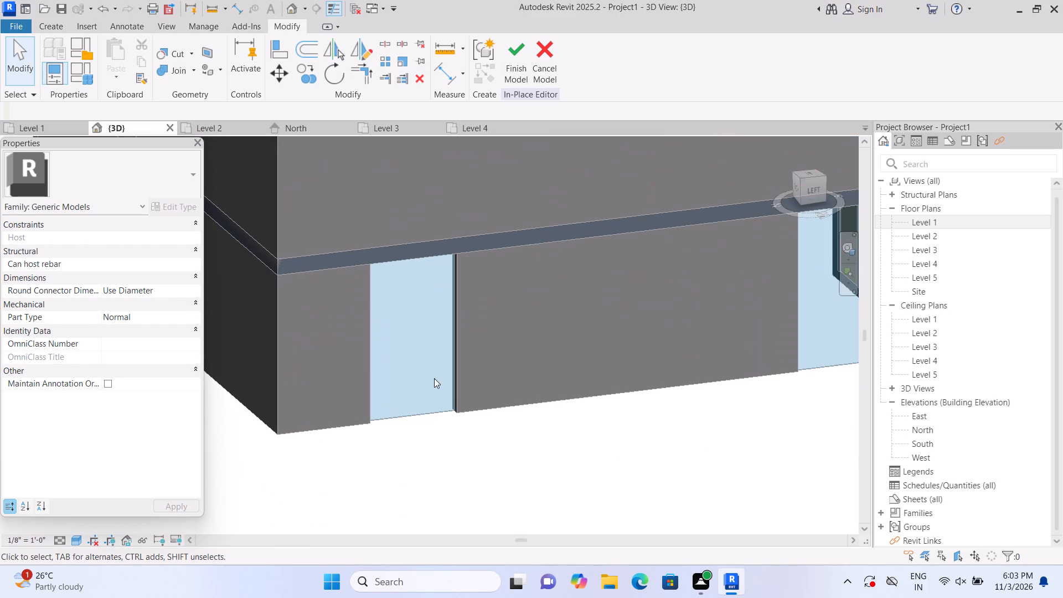
Finish the in-place canopy model.
click(507, 56)
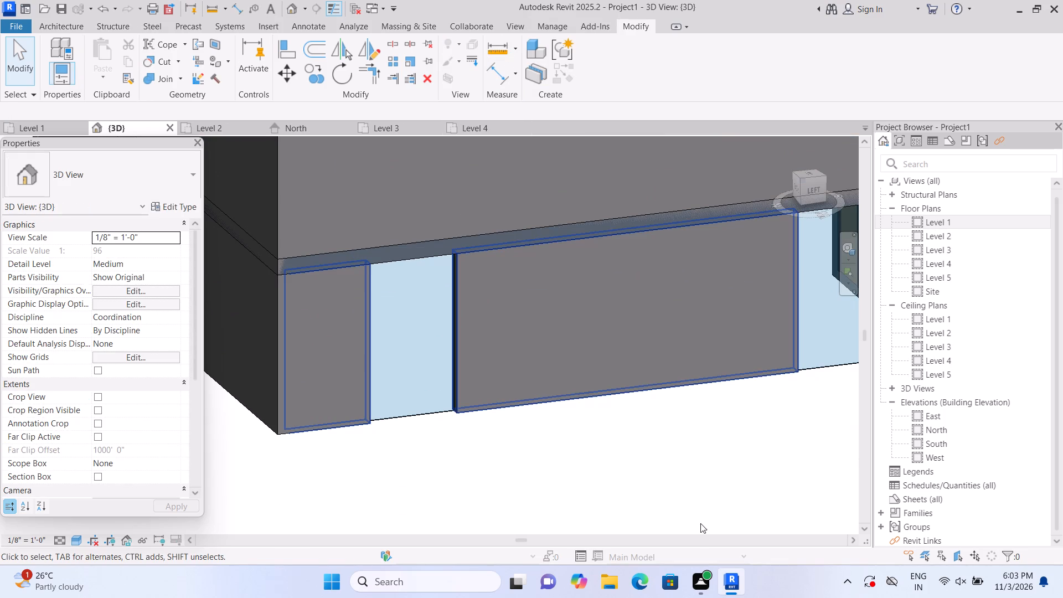
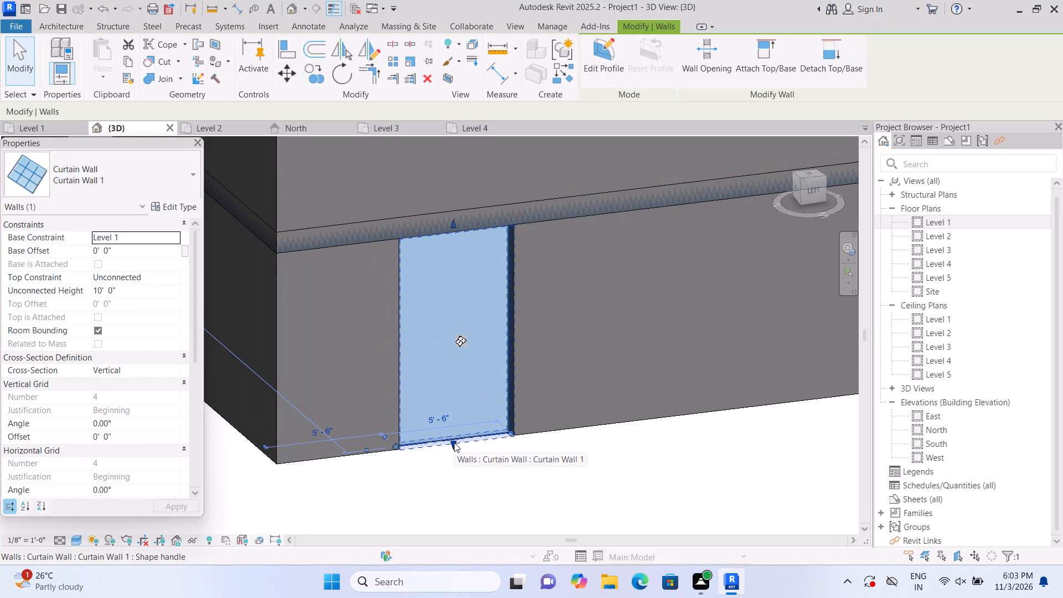
Shrink the west wall's corner curtain wall to window size, raising its base about 3'-6" and lowering its top below the wall band.
drag(454, 442, 449, 366)
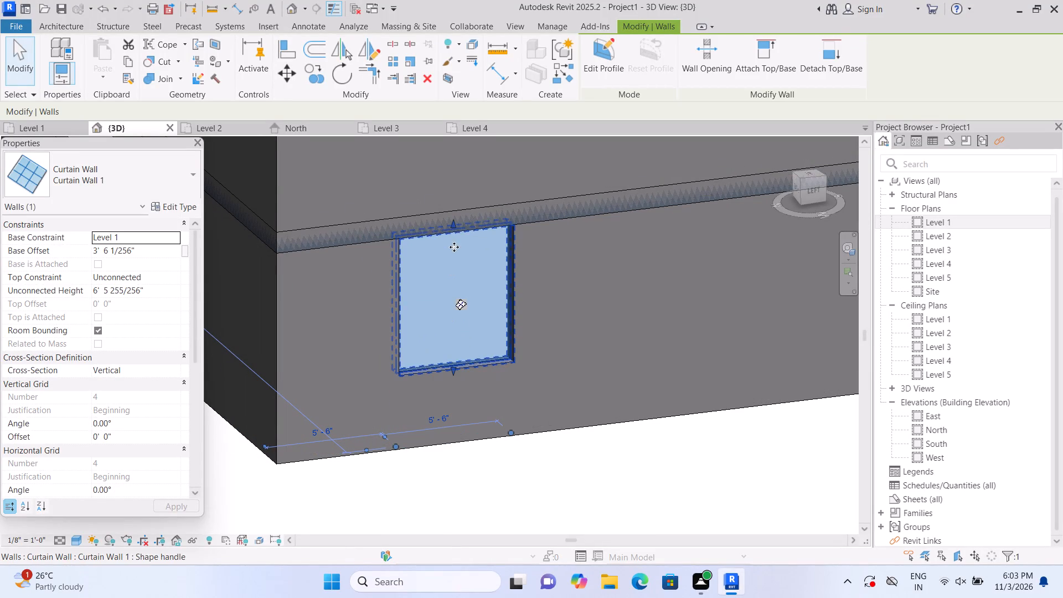
drag(453, 219, 461, 265)
click(461, 265)
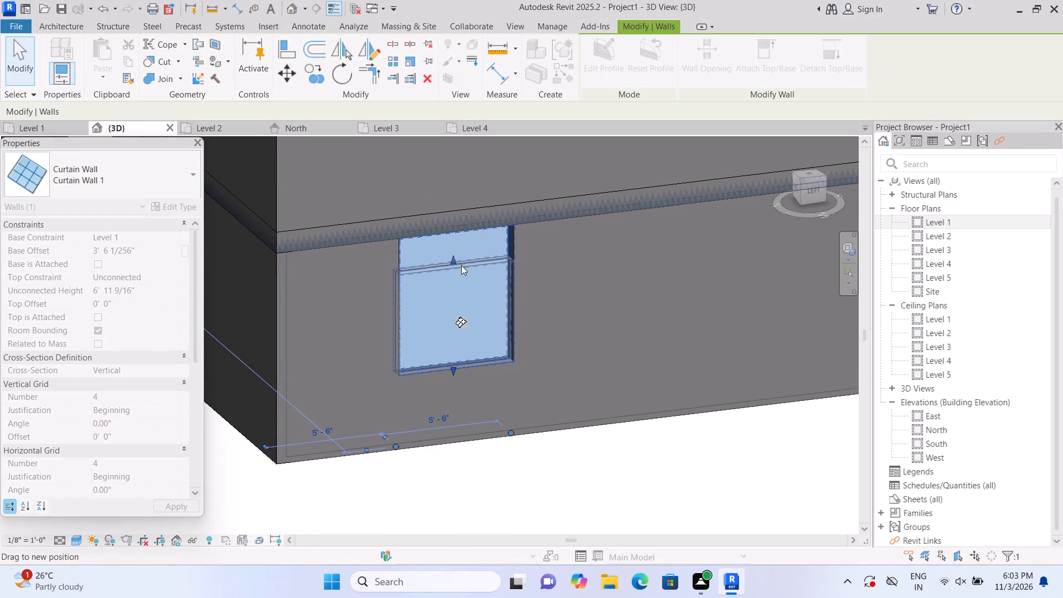
click(589, 485)
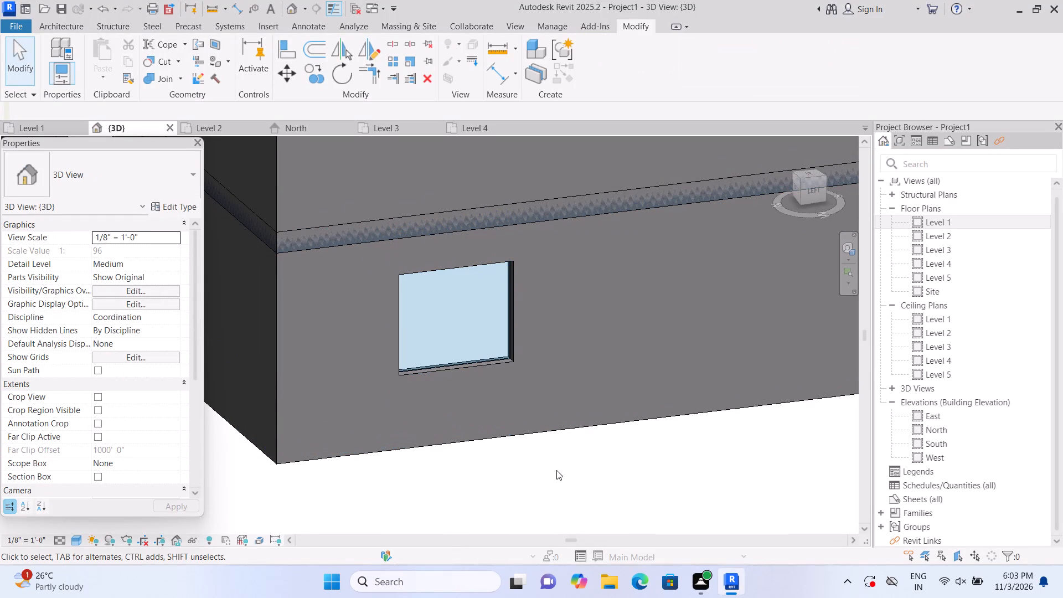
Divide the resized curtain wall into three equal 1'-10" wide panels with two vertical curtain grid lines.
click(65, 19)
click(66, 28)
click(409, 56)
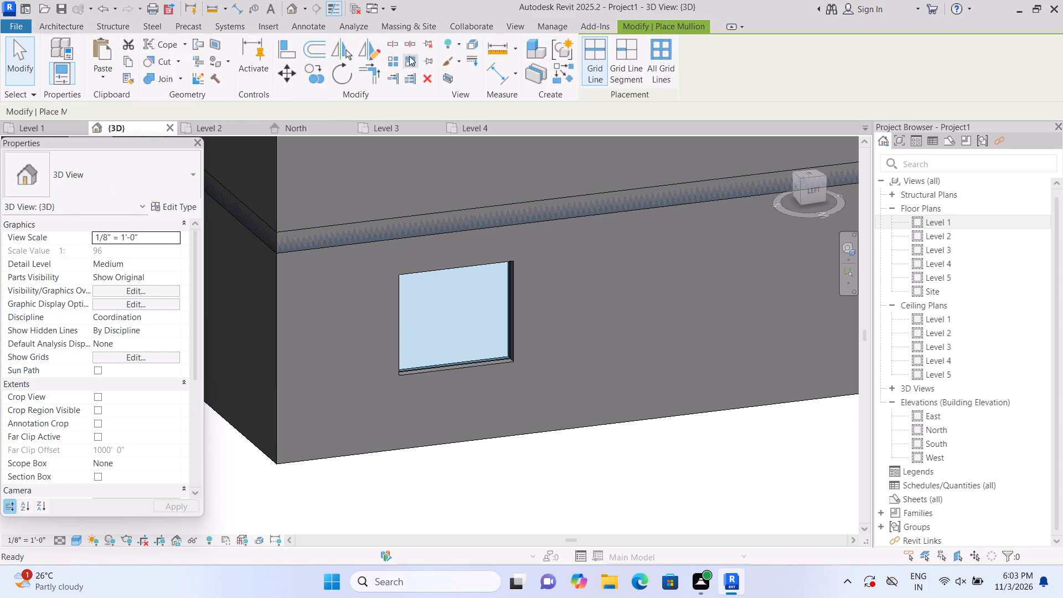
click(60, 20)
click(370, 65)
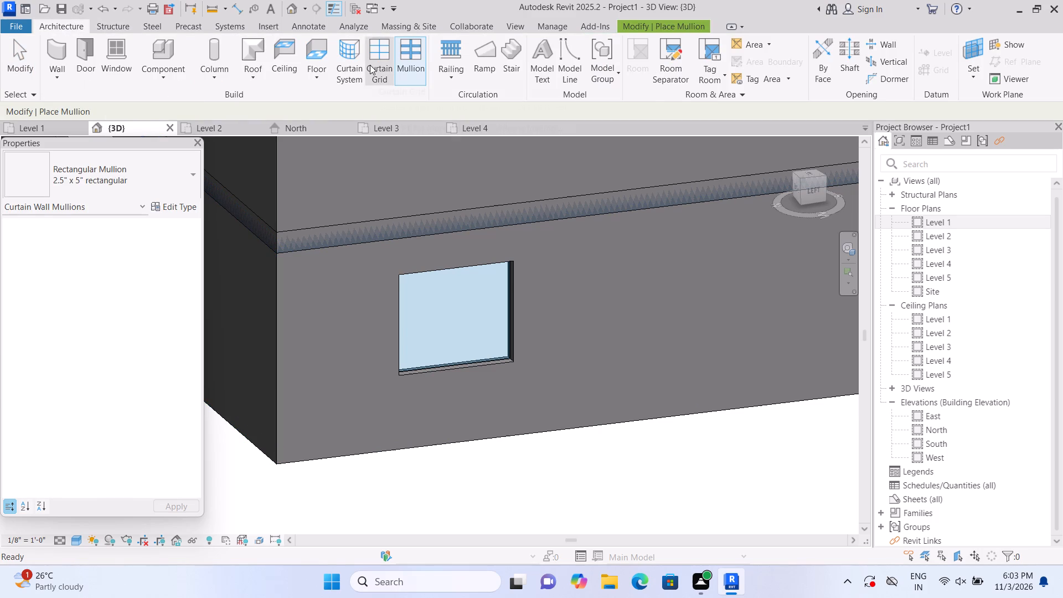
middle_drag(441, 182, 414, 200)
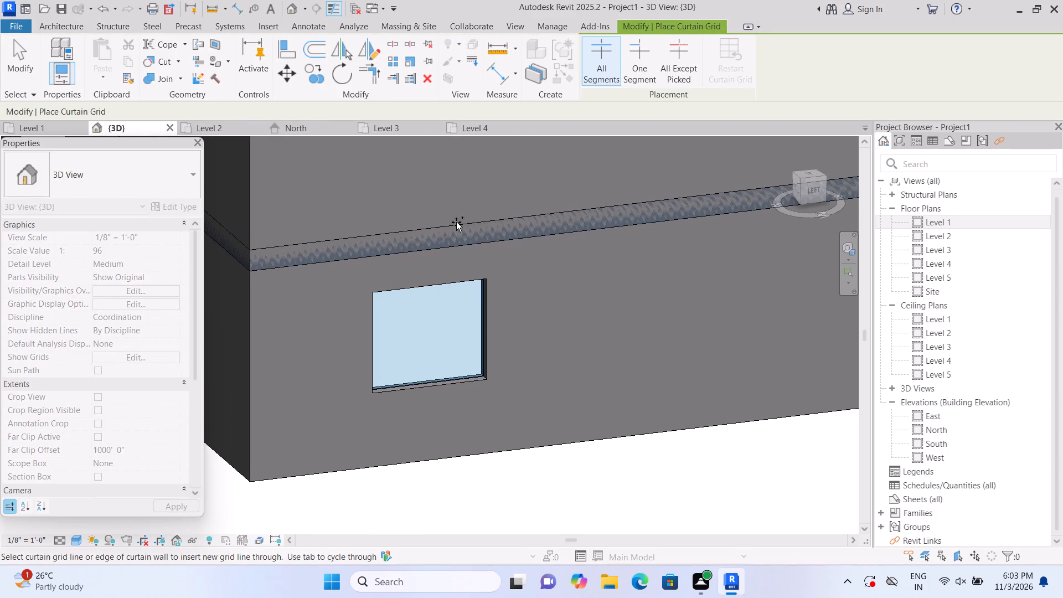
click(408, 313)
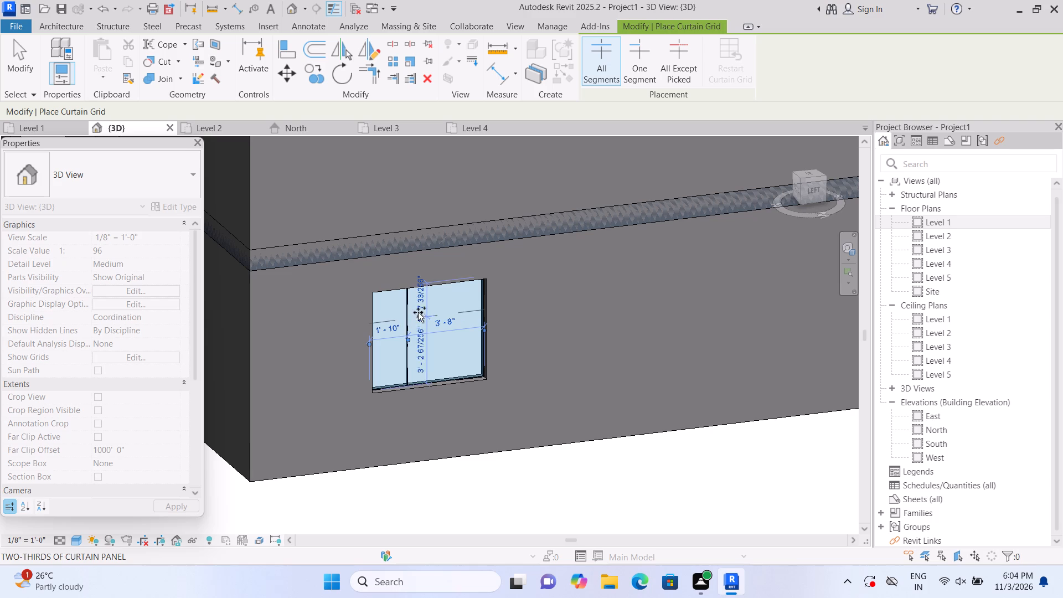
click(441, 306)
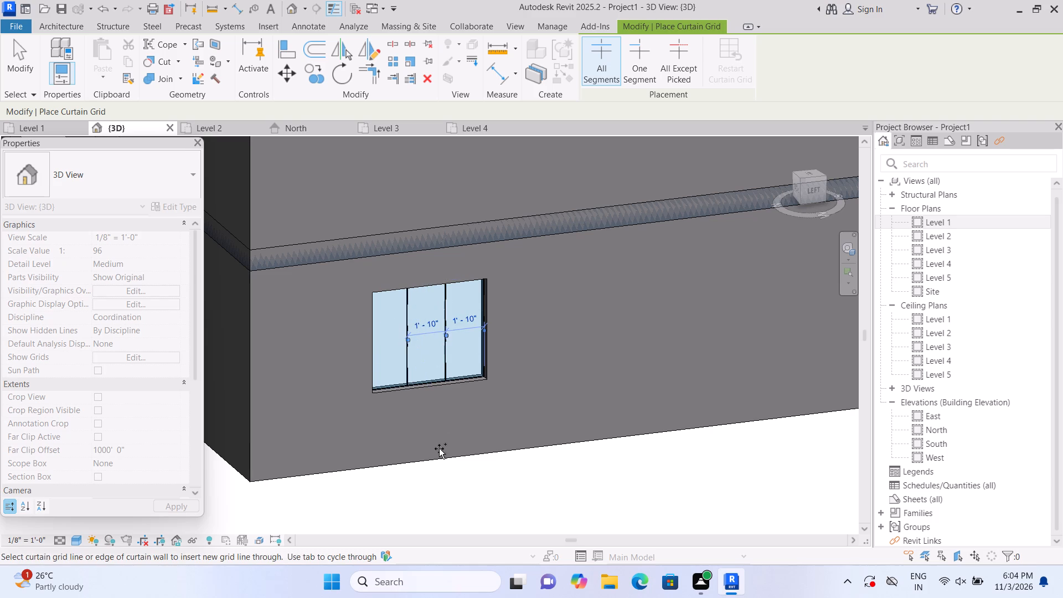
key(Escape)
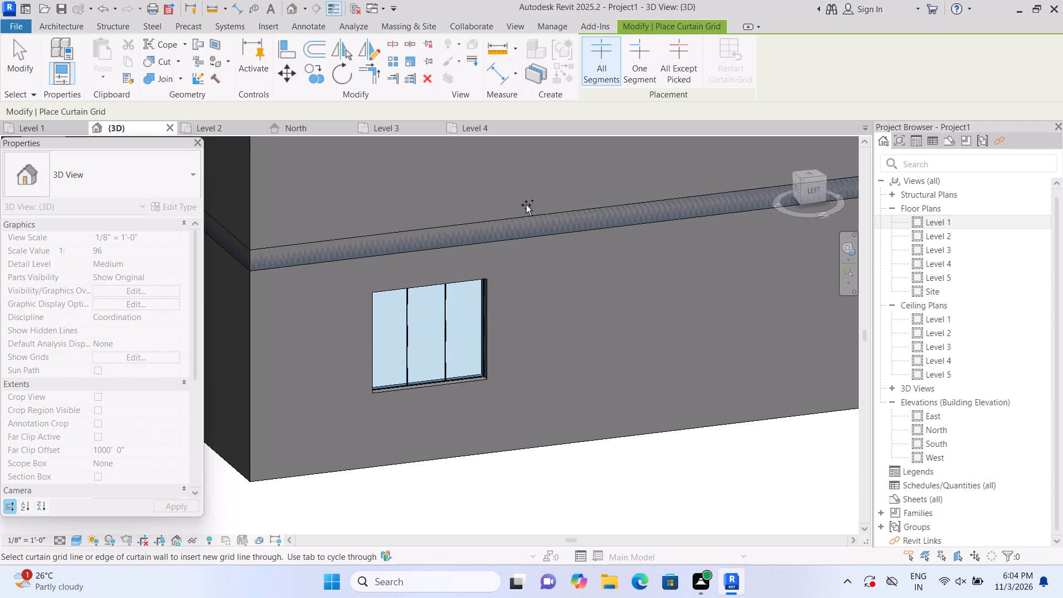
Place 2.5" x 5" rectangular mullions on both vertical grid lines and all four perimeter edges of the window.
click(61, 23)
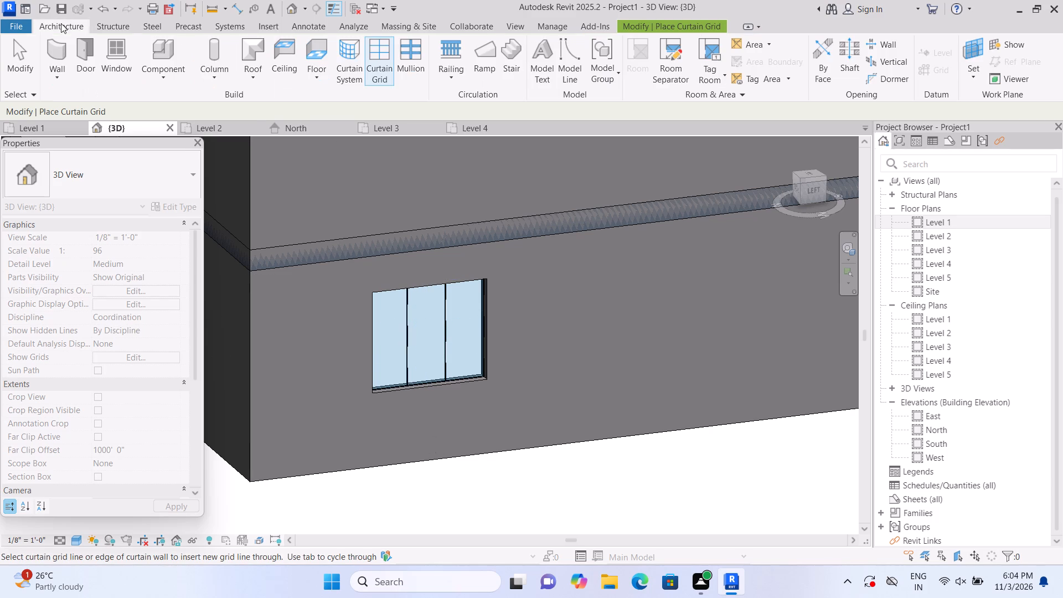
click(419, 71)
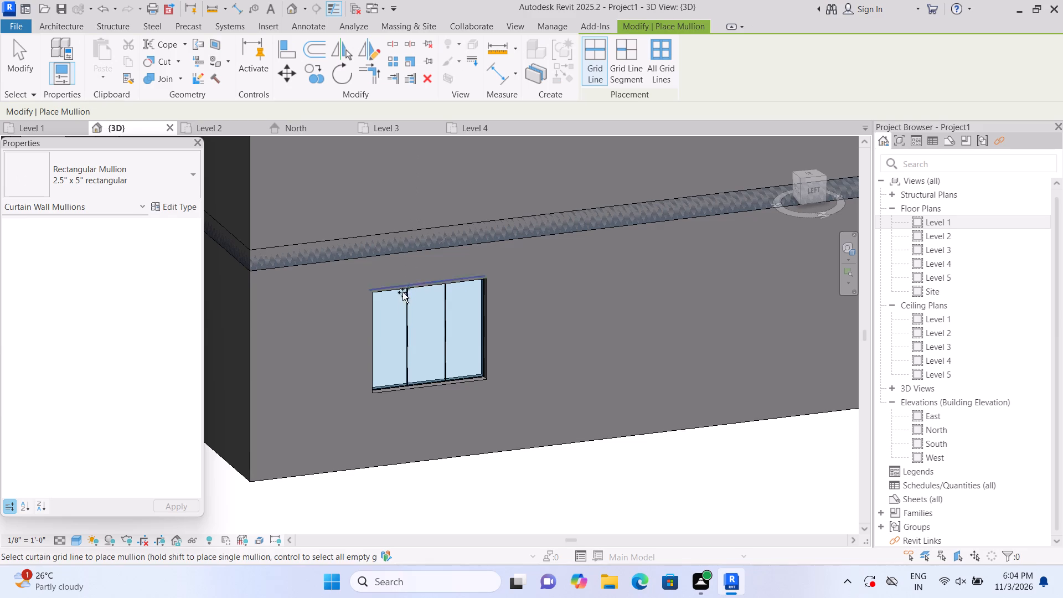
scroll(403, 303, up, 1)
click(406, 326)
double_click(453, 334)
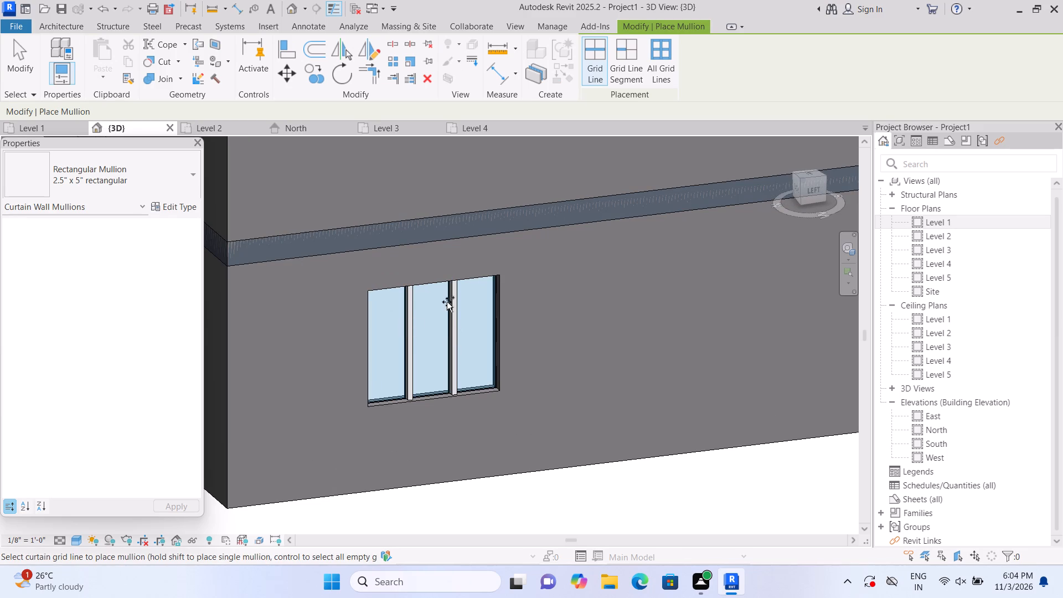
click(440, 288)
click(373, 353)
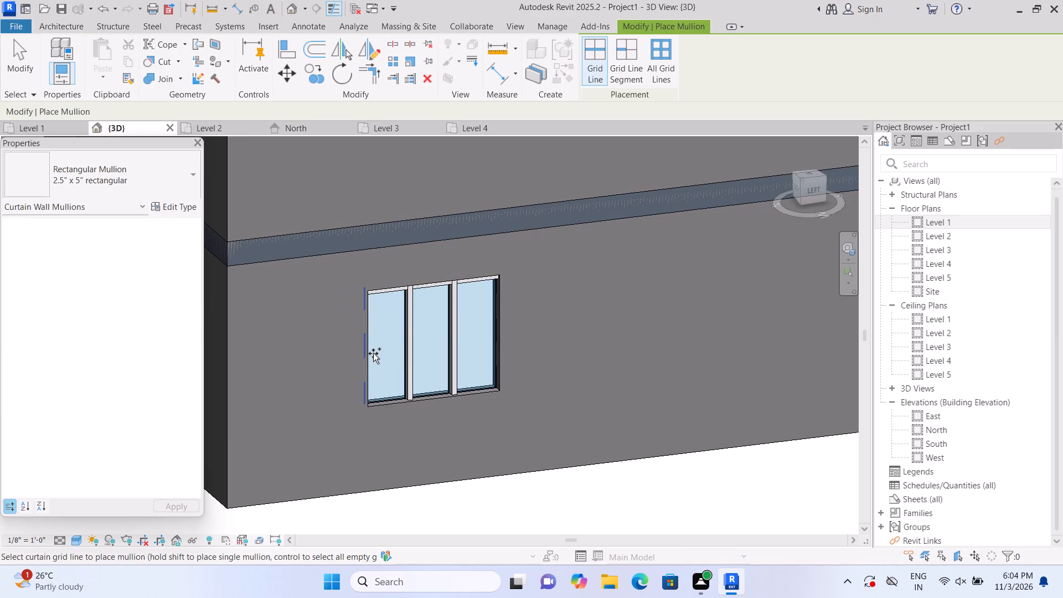
click(399, 394)
click(492, 353)
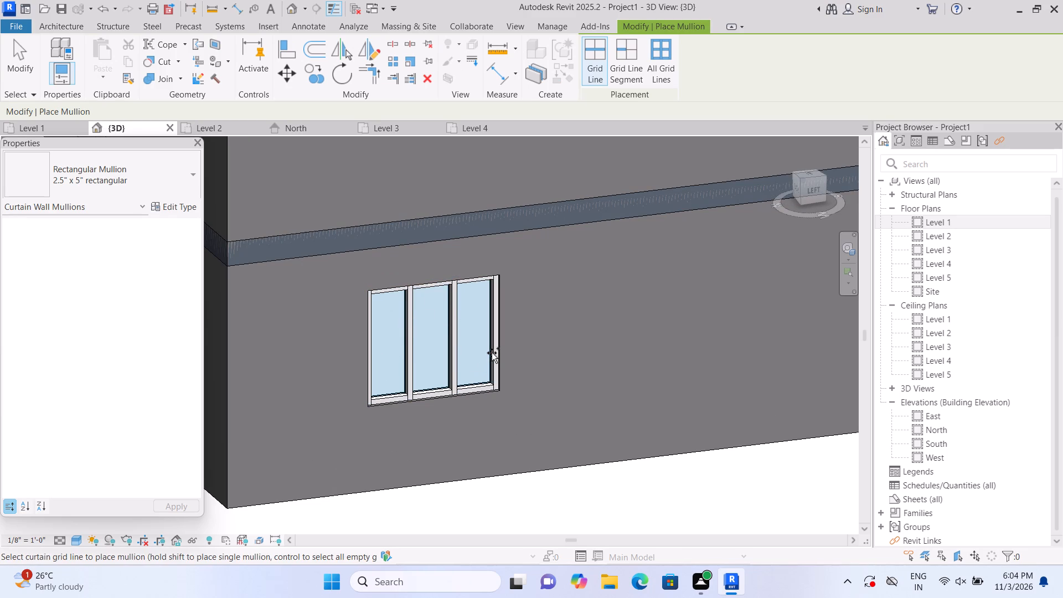
scroll(492, 353, down, 1)
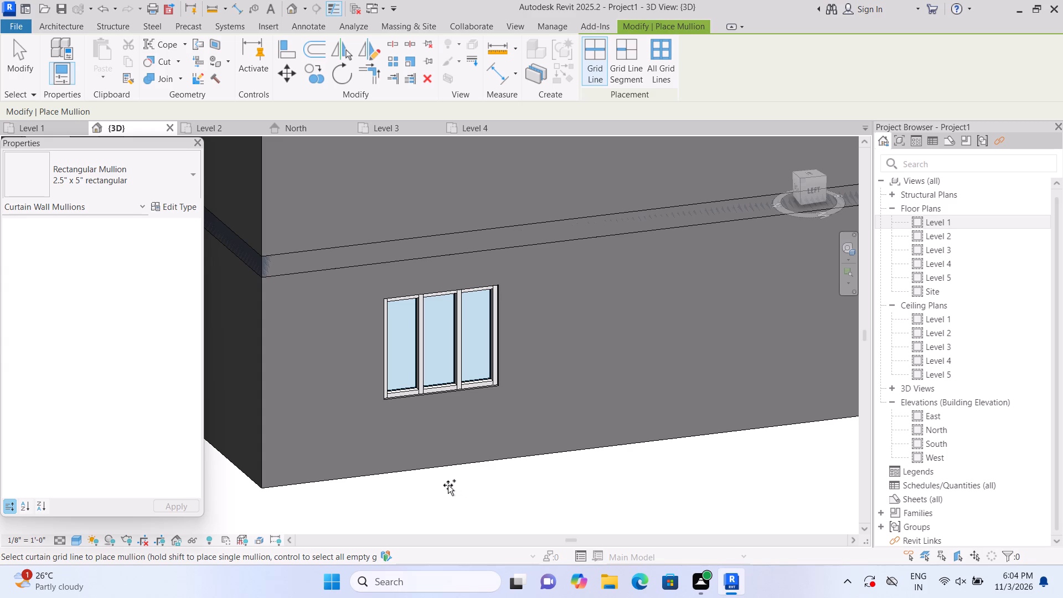
key(Escape)
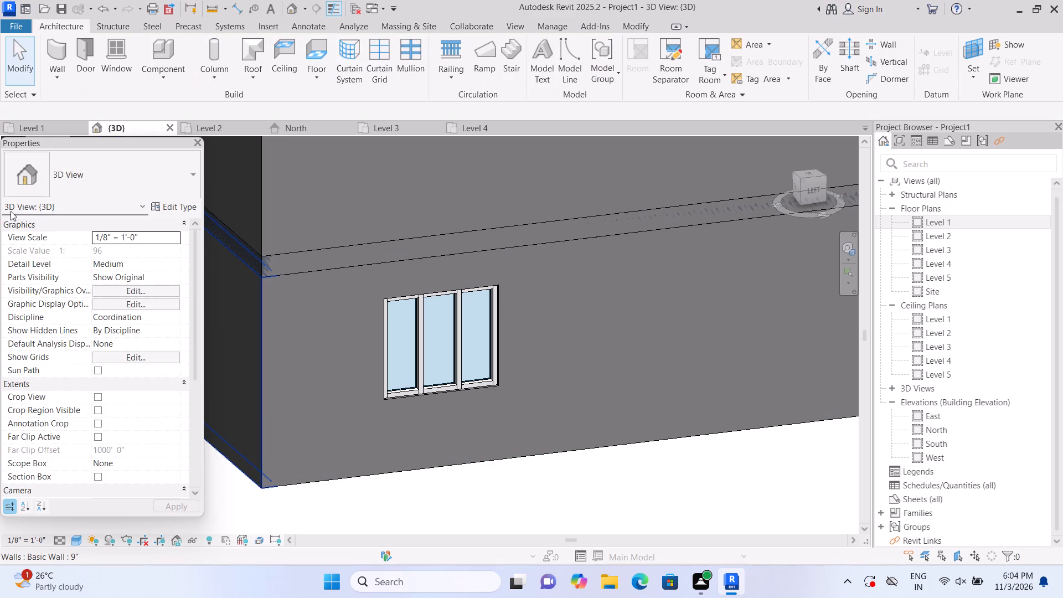
Start a new in-place model in the Generic Models category, accepting the default name.
click(162, 74)
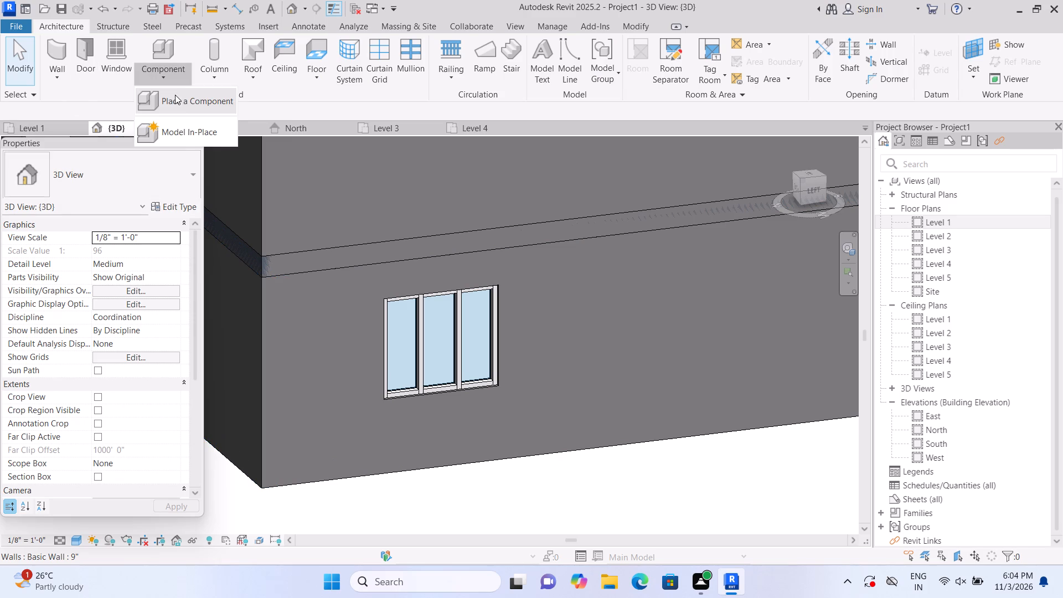
click(180, 134)
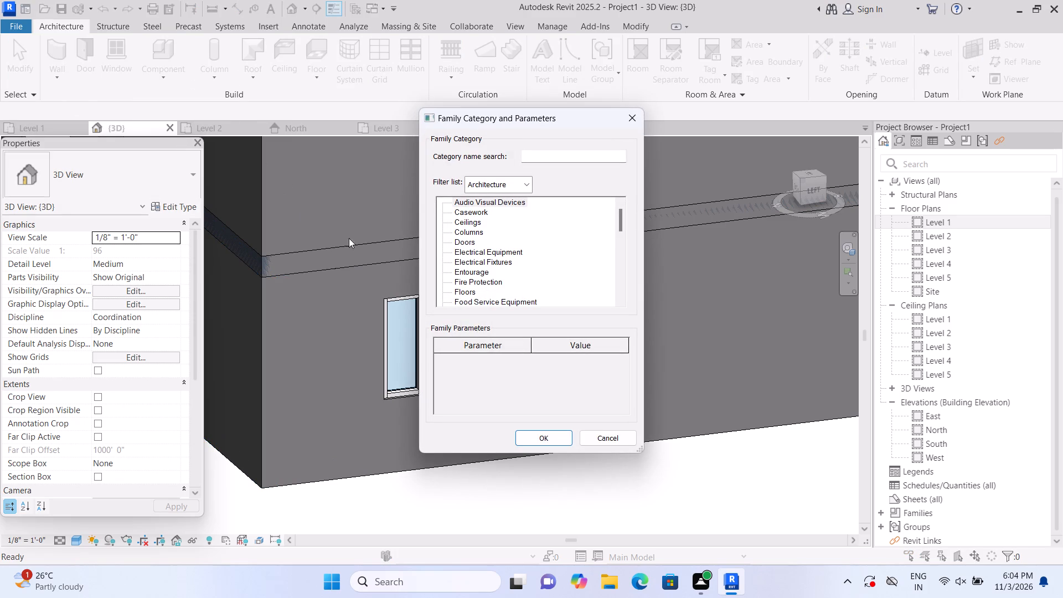
scroll(487, 253, down, 5)
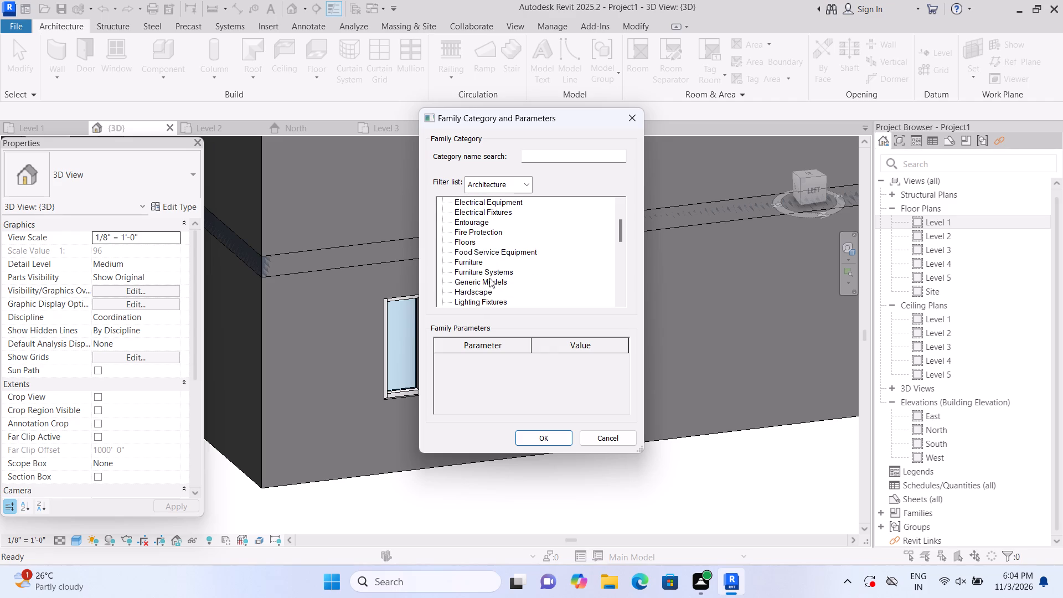
click(489, 280)
click(544, 437)
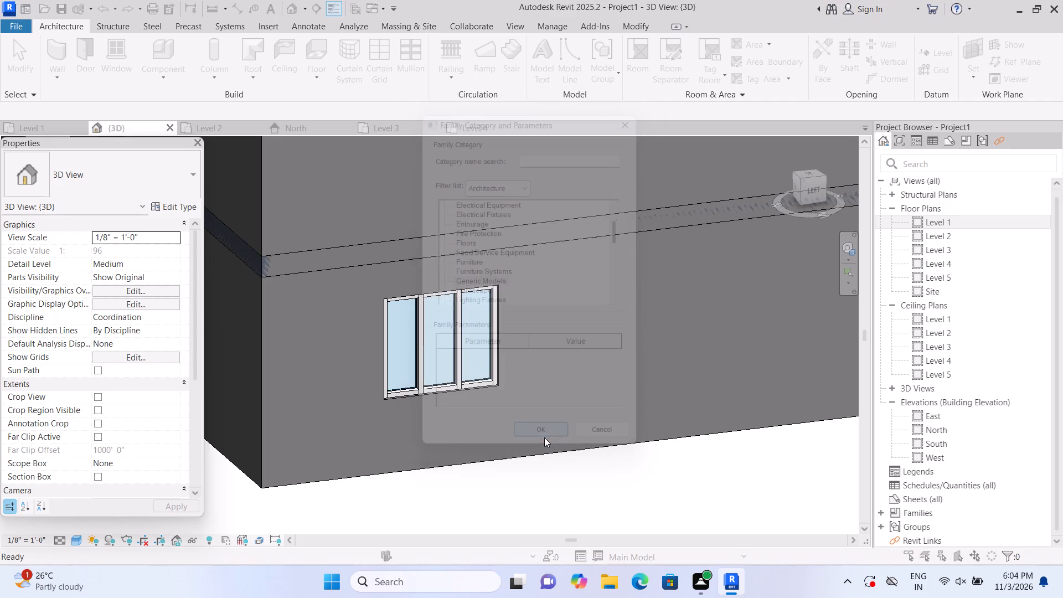
click(549, 312)
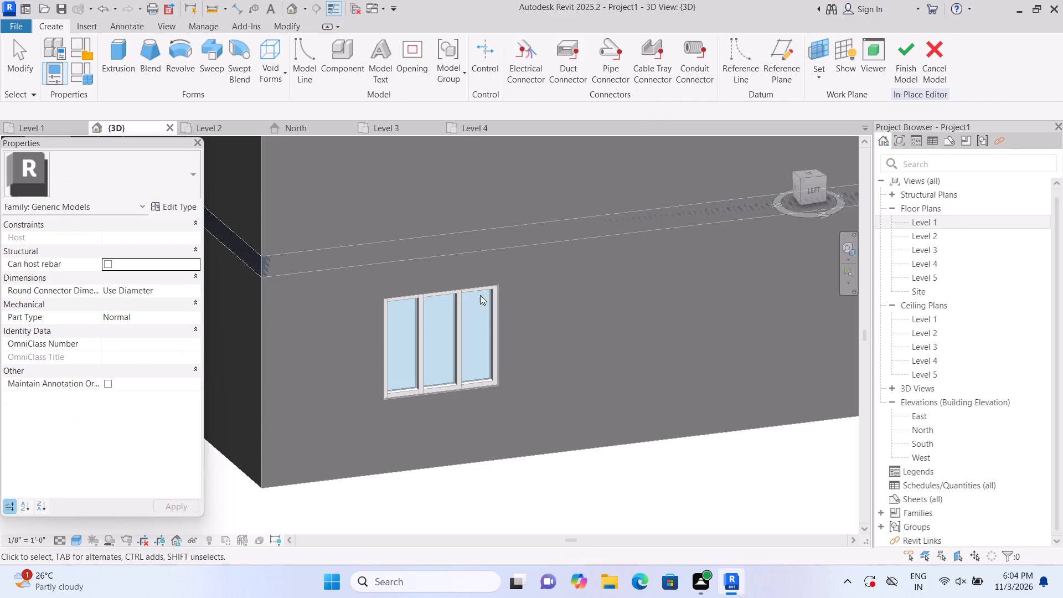
Create a canopy extrusion on the curtain wall's top plane from a rectangle about 6'-10" by 2'-1 1/2" over the window.
click(129, 54)
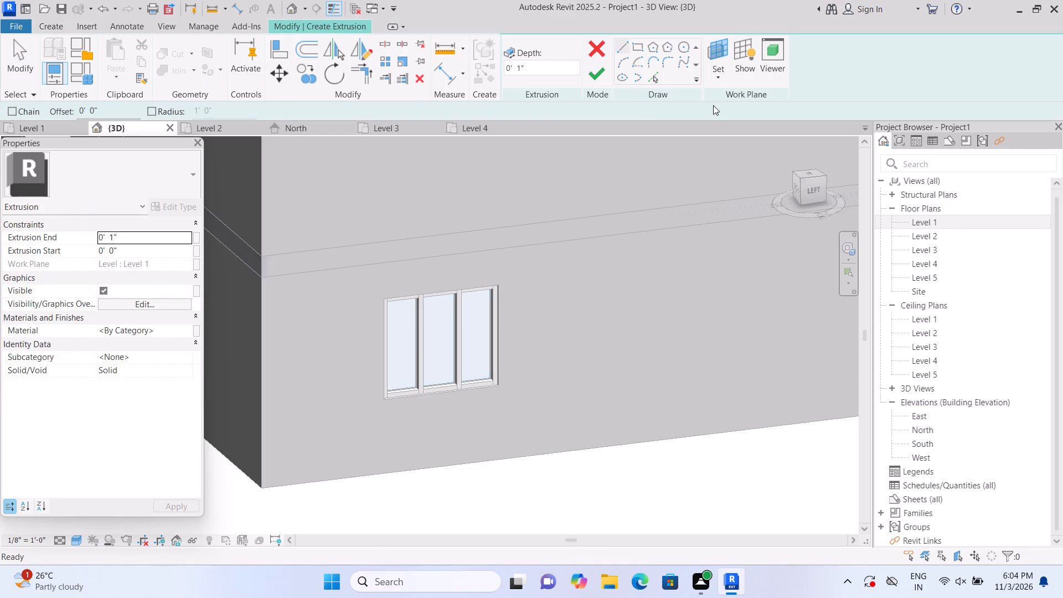
click(721, 81)
click(725, 123)
scroll(465, 297, up, 1)
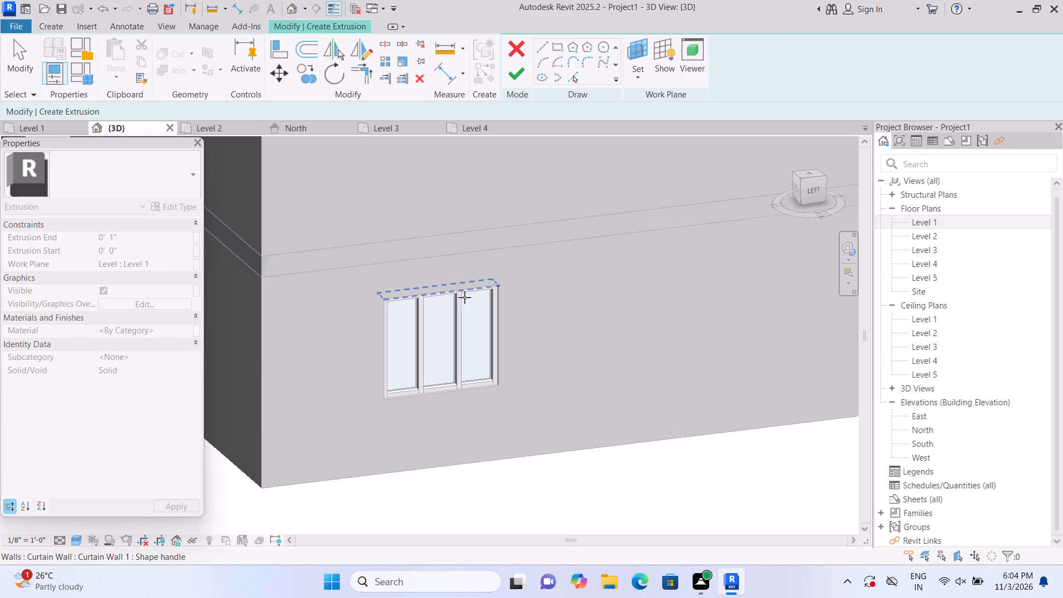
click(447, 297)
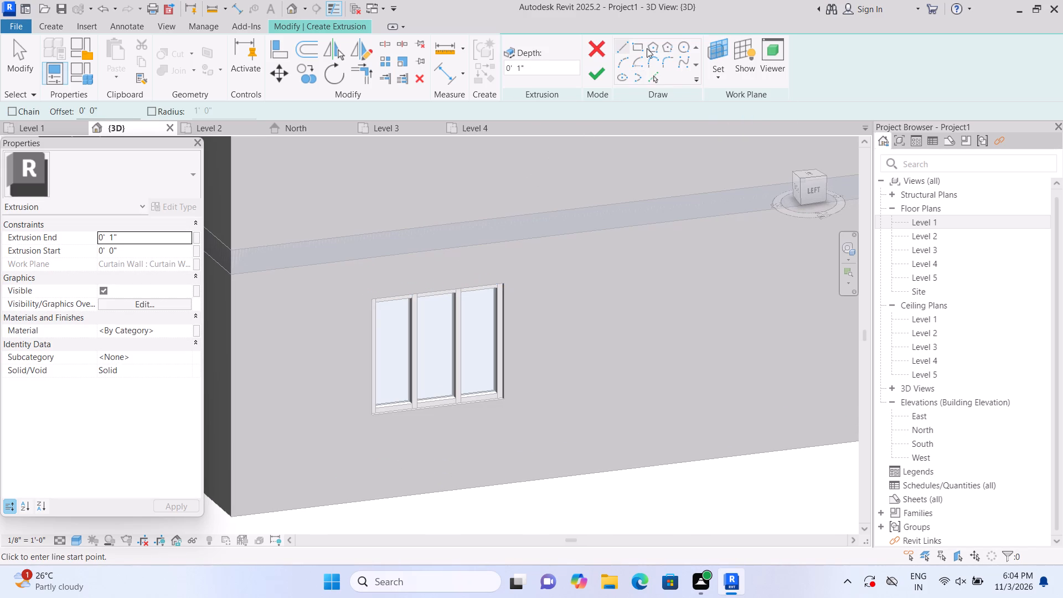
click(641, 45)
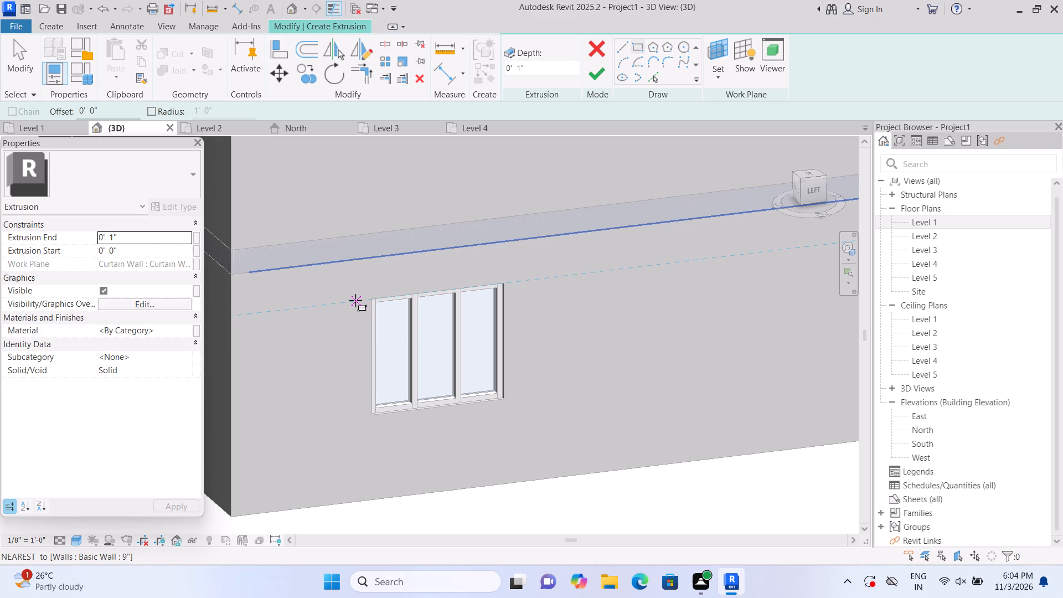
click(355, 300)
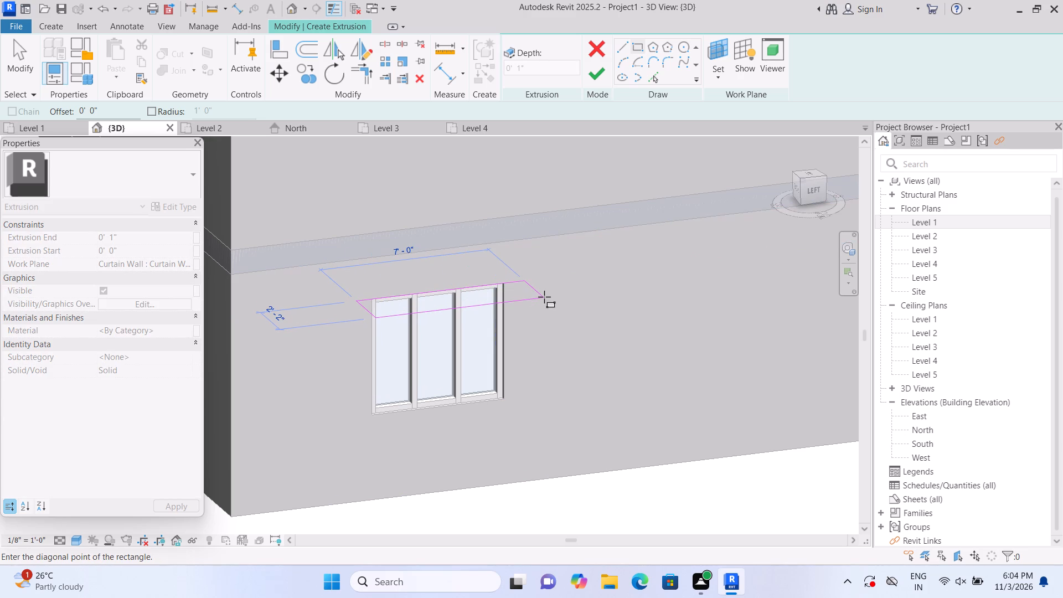
click(536, 295)
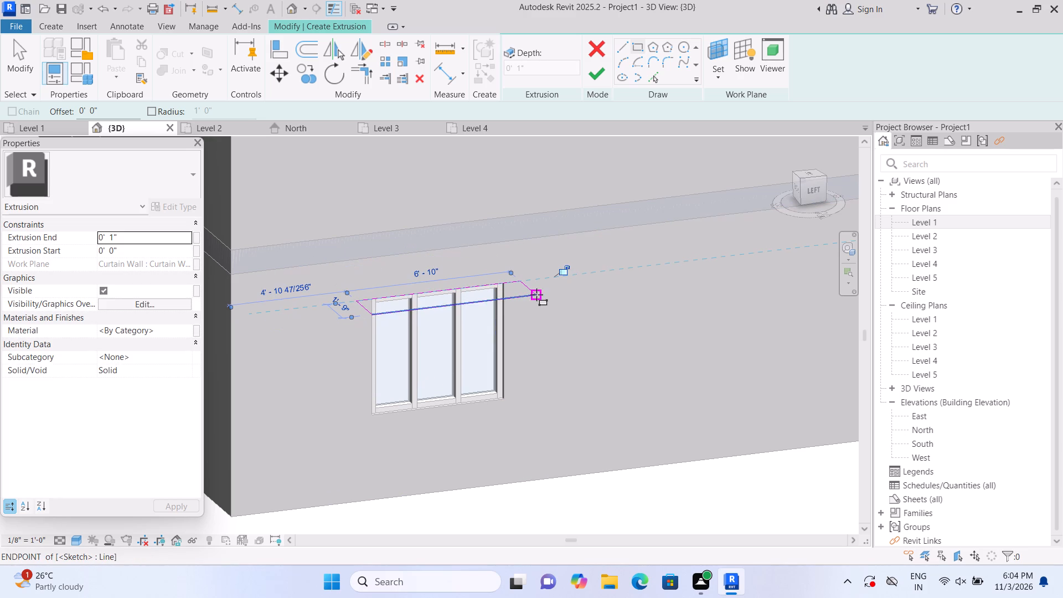
click(597, 79)
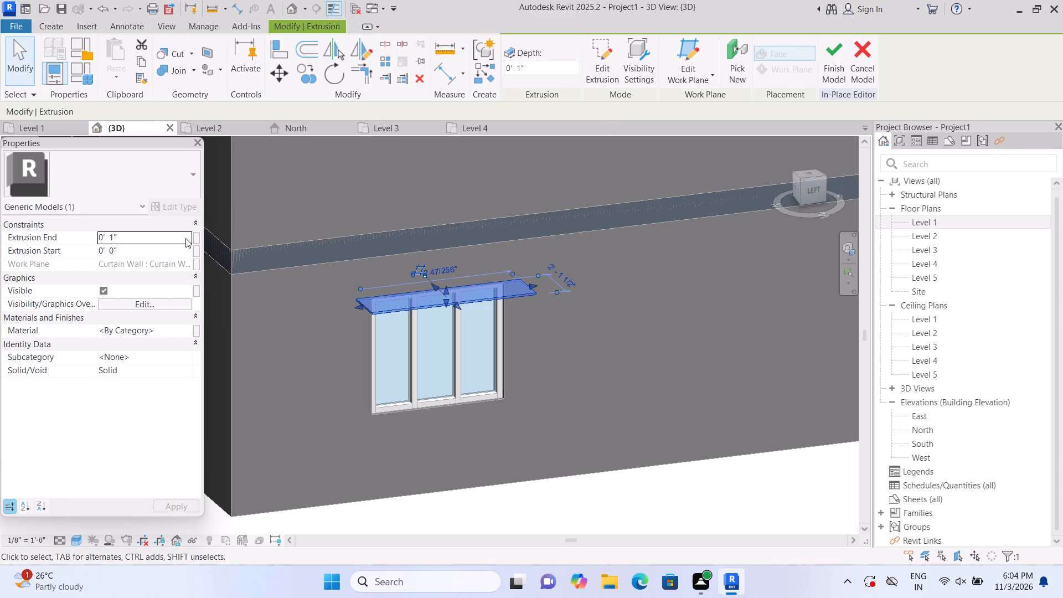
Set the canopy's extrusion end to 6".
click(175, 234)
key(BackSpace)
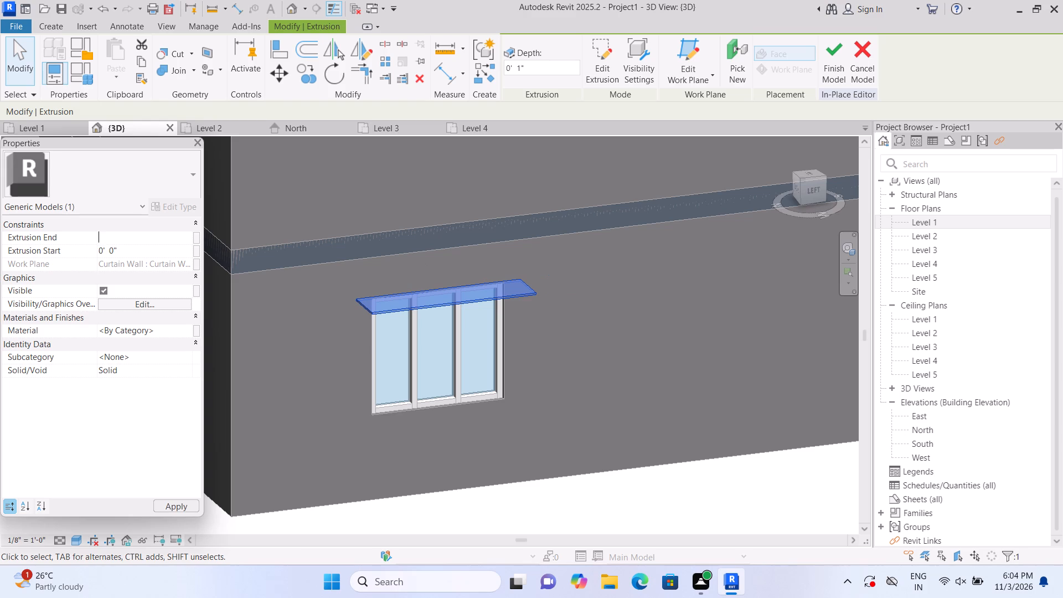
text(6")
key(Return)
click(465, 509)
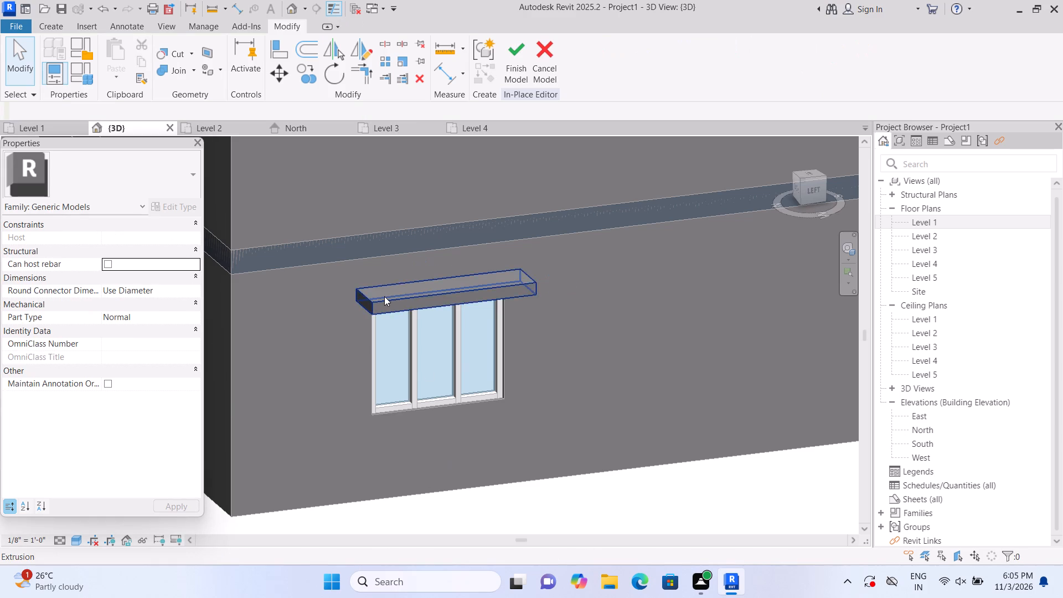
Lengthen the canopy slab at its end nearest the wall corner and stretch its outer edge to a depth of about 3'-2".
scroll(384, 296, up, 1)
click(384, 296)
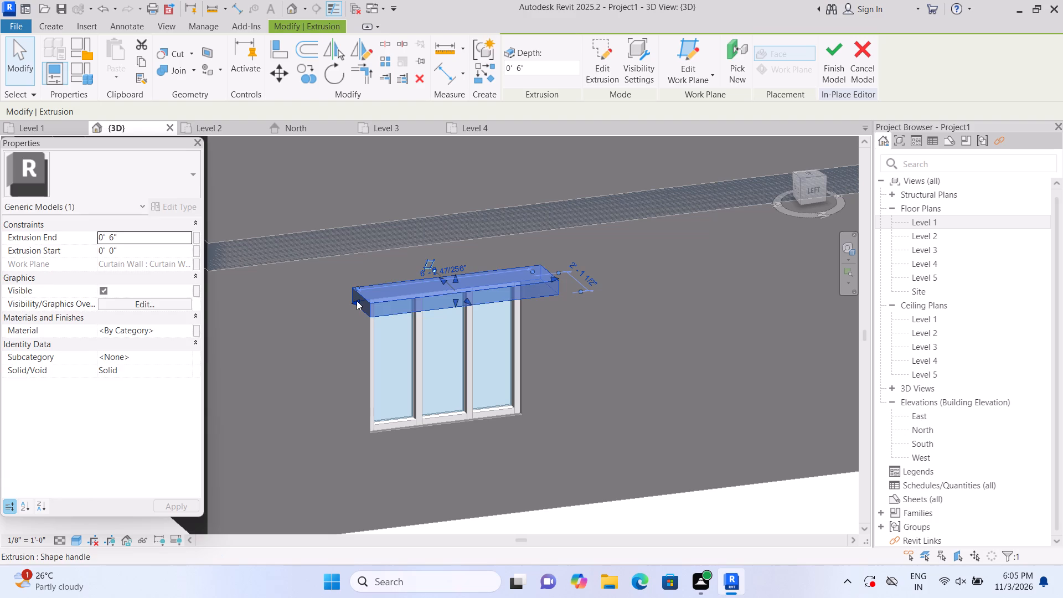
drag(357, 301, 347, 303)
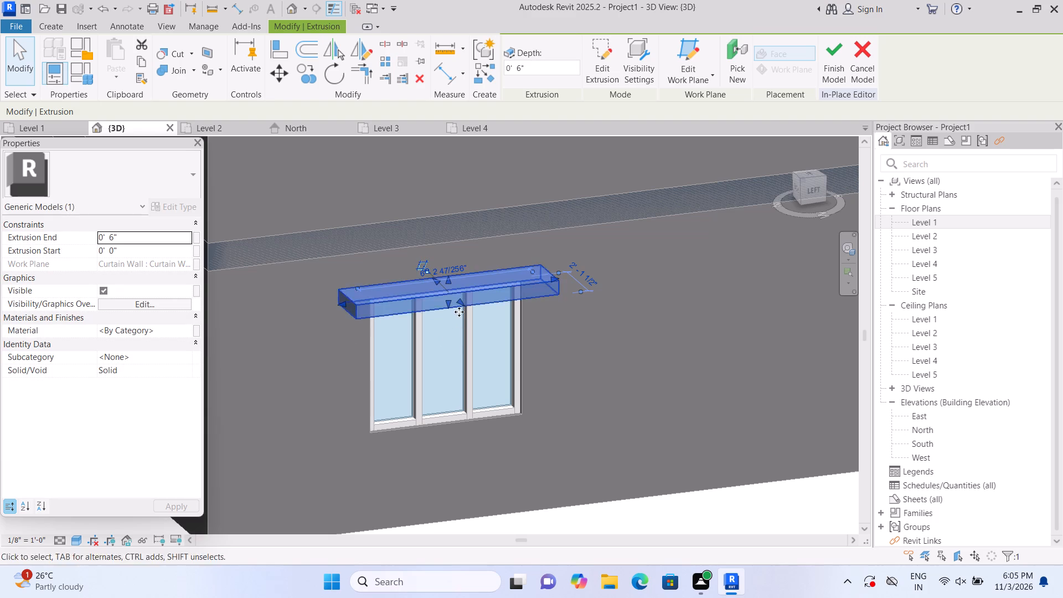
drag(459, 301, 470, 307)
click(470, 307)
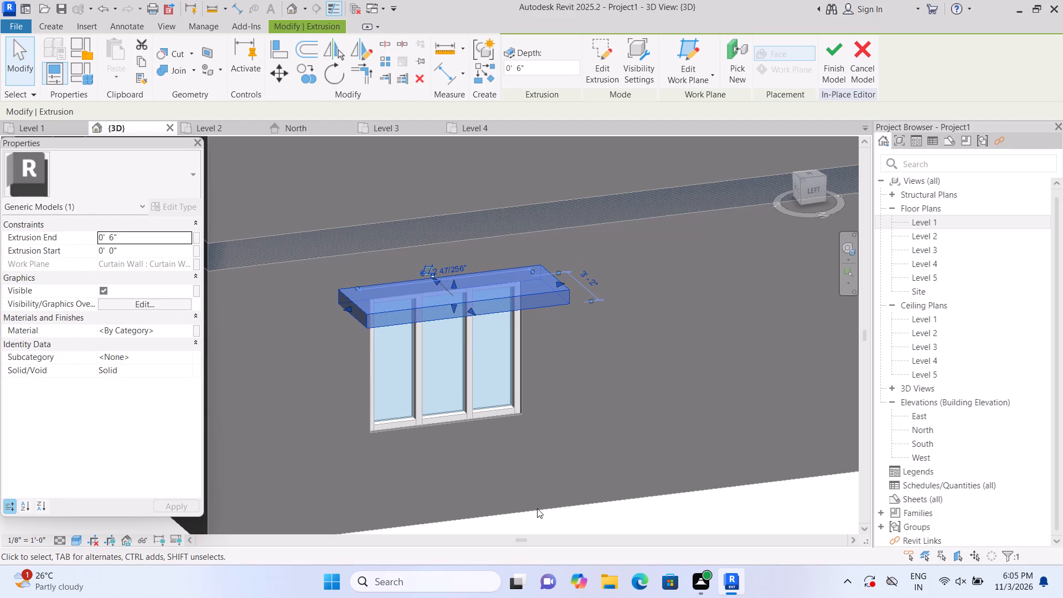
click(553, 517)
scroll(553, 506, down, 2)
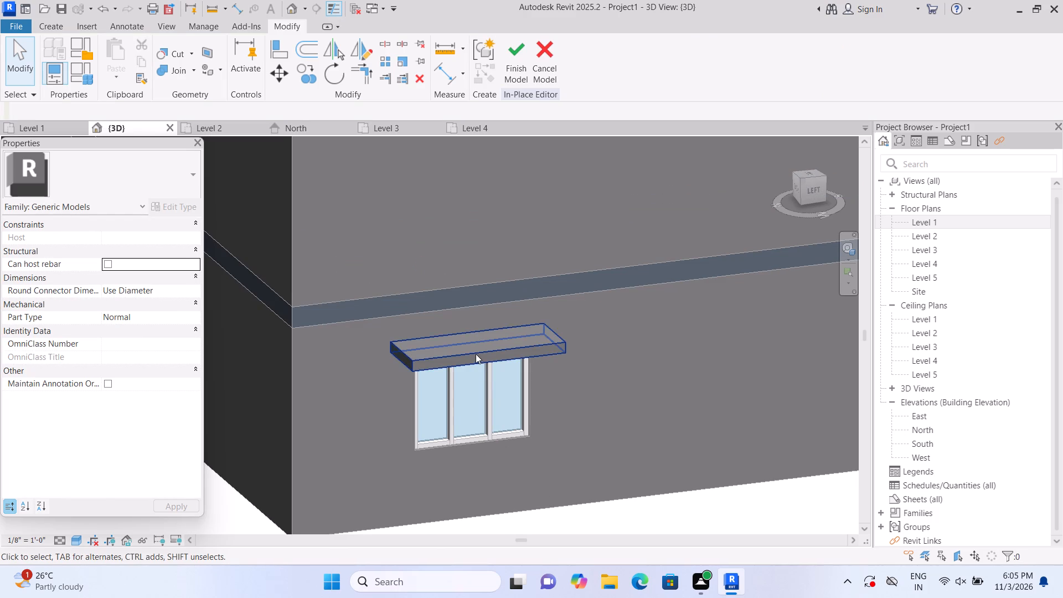
Lengthen the canopy slab slightly further at its end nearest the wall corner and finish the in-place model.
click(476, 354)
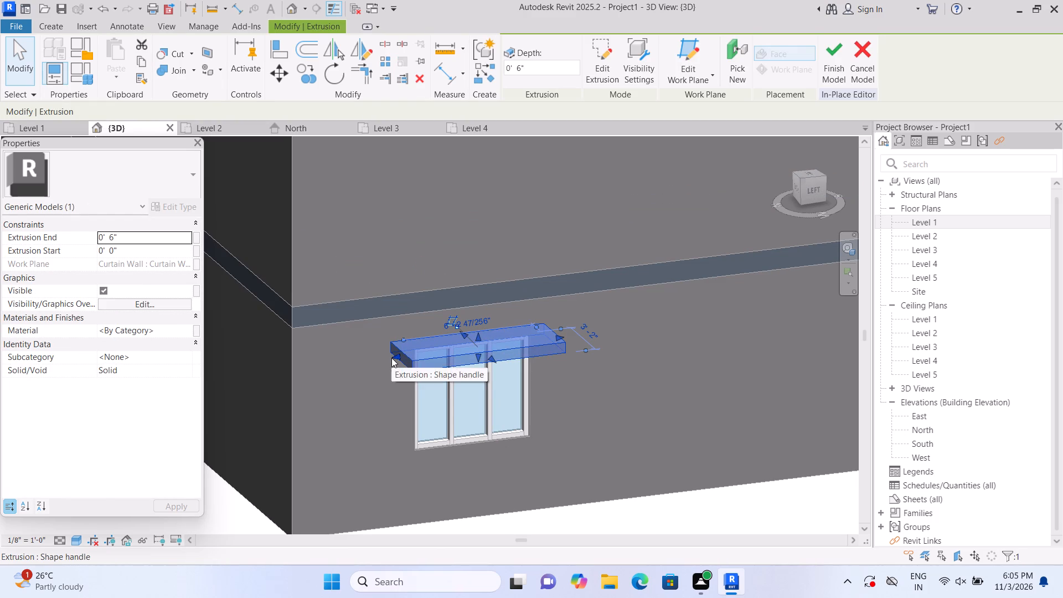
drag(395, 356, 390, 359)
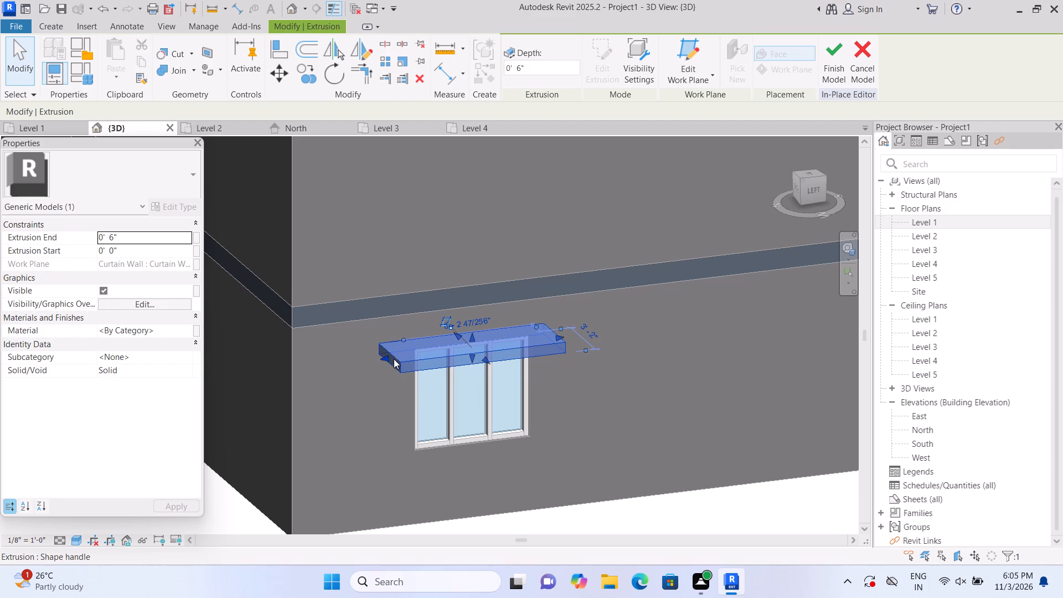
double_click(577, 512)
scroll(575, 507, down, 4)
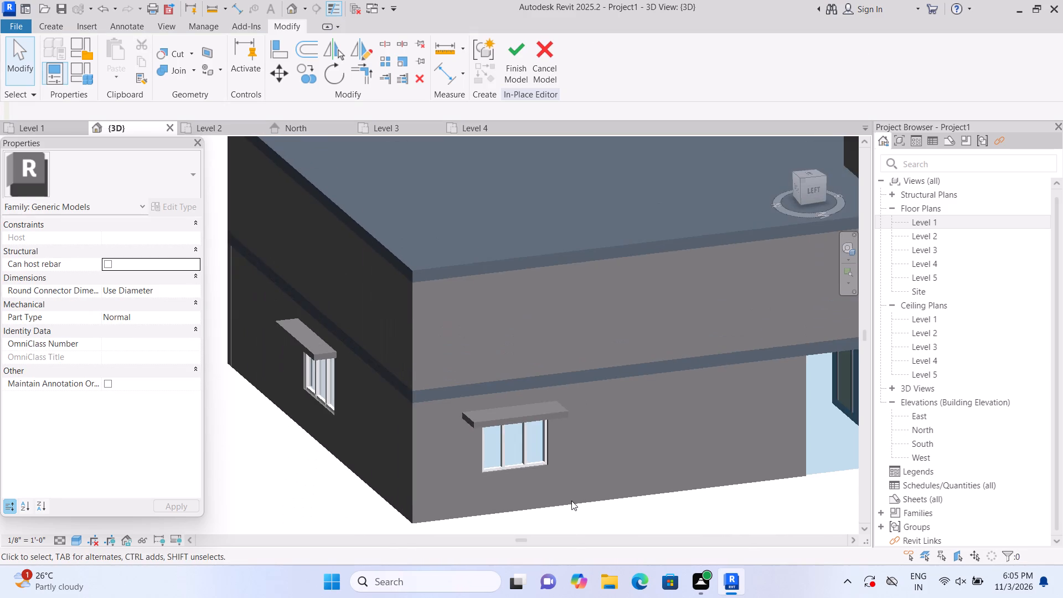
middle_drag(649, 472, 412, 473)
middle_drag(488, 461, 396, 476)
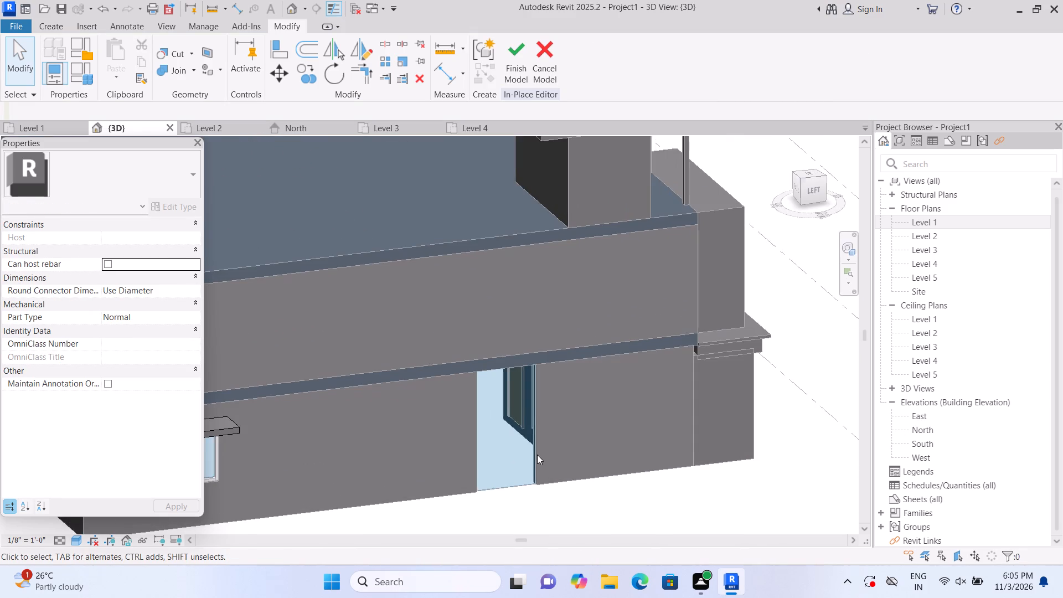
scroll(537, 455, up, 1)
click(517, 69)
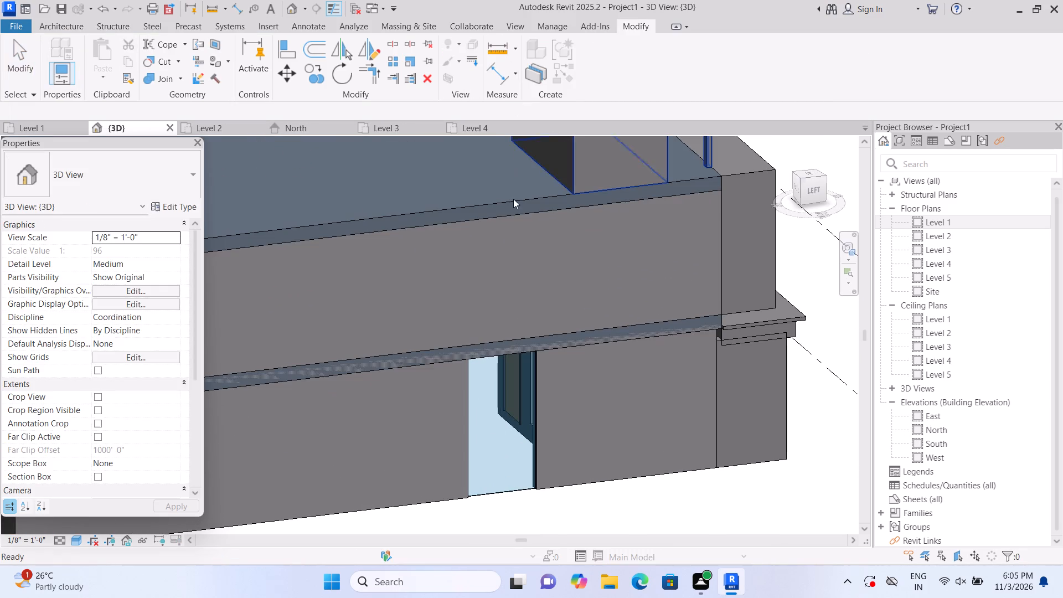
Raise the base of the next full-height west curtain wall to about 3'-5 1/2" and lower its top for a height of about 4'-7".
click(511, 390)
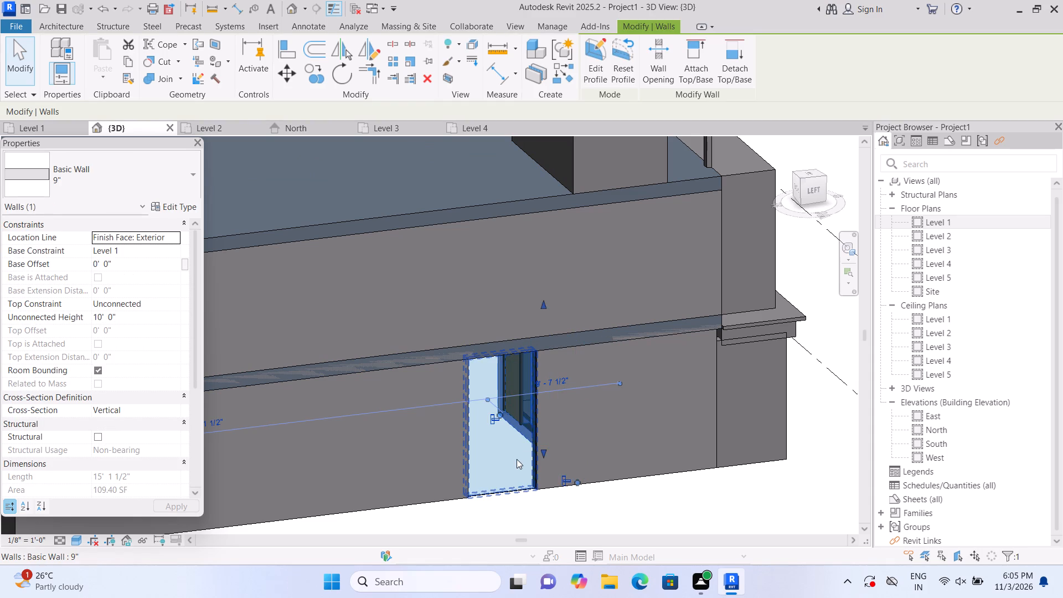
key(Escape)
click(507, 448)
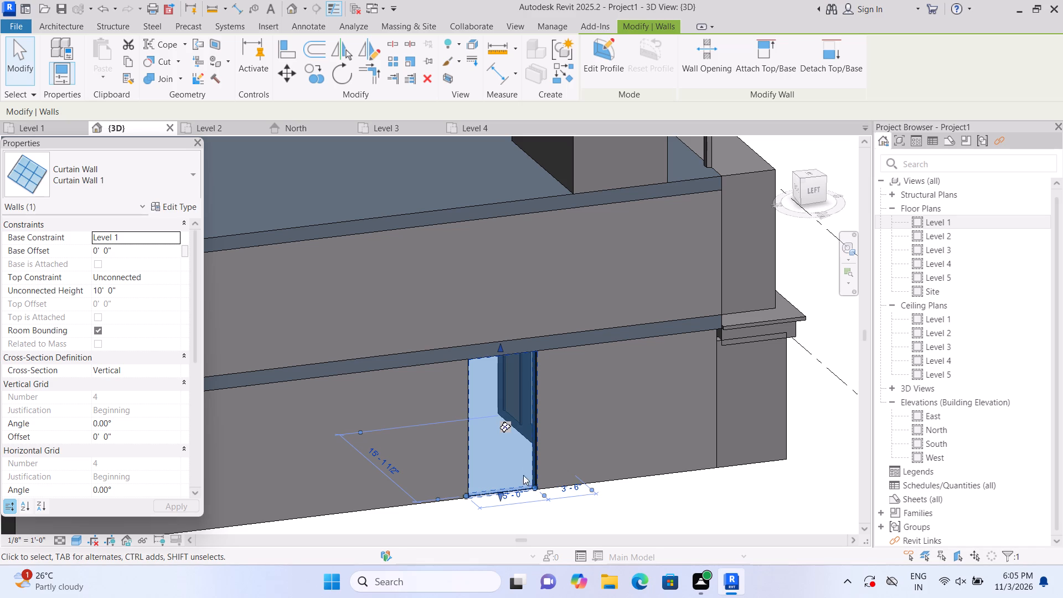
scroll(519, 455, up, 1)
scroll(508, 514, up, 2)
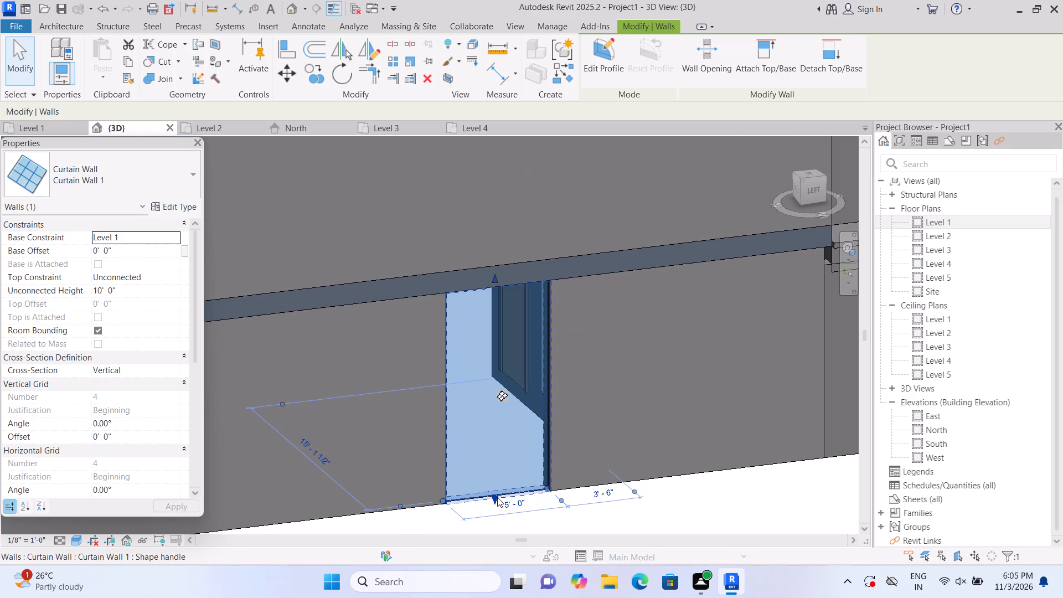
drag(495, 496, 498, 437)
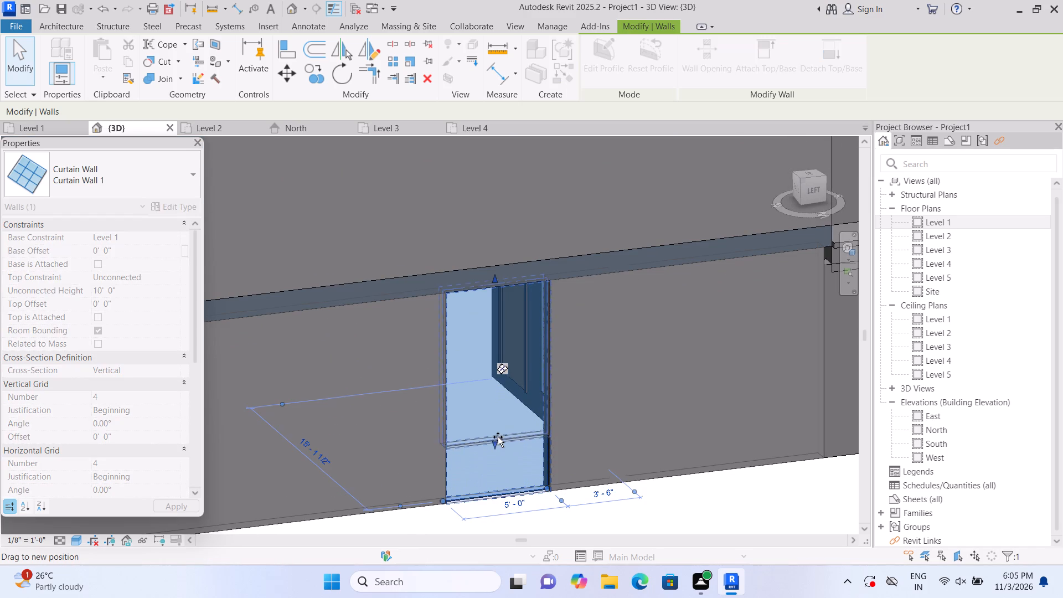
drag(498, 437, 498, 422)
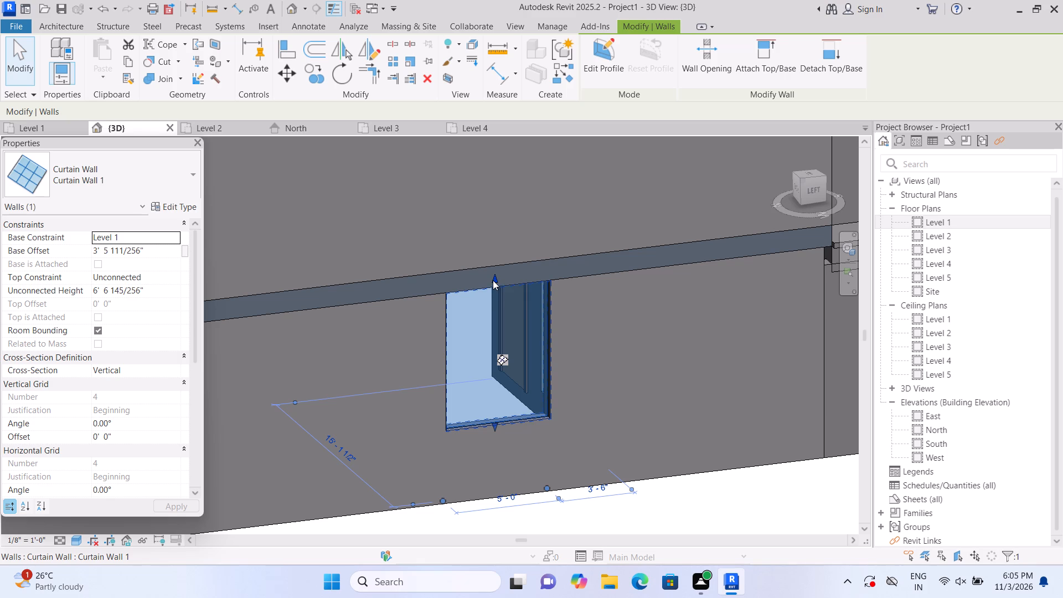
drag(496, 277, 508, 325)
click(508, 325)
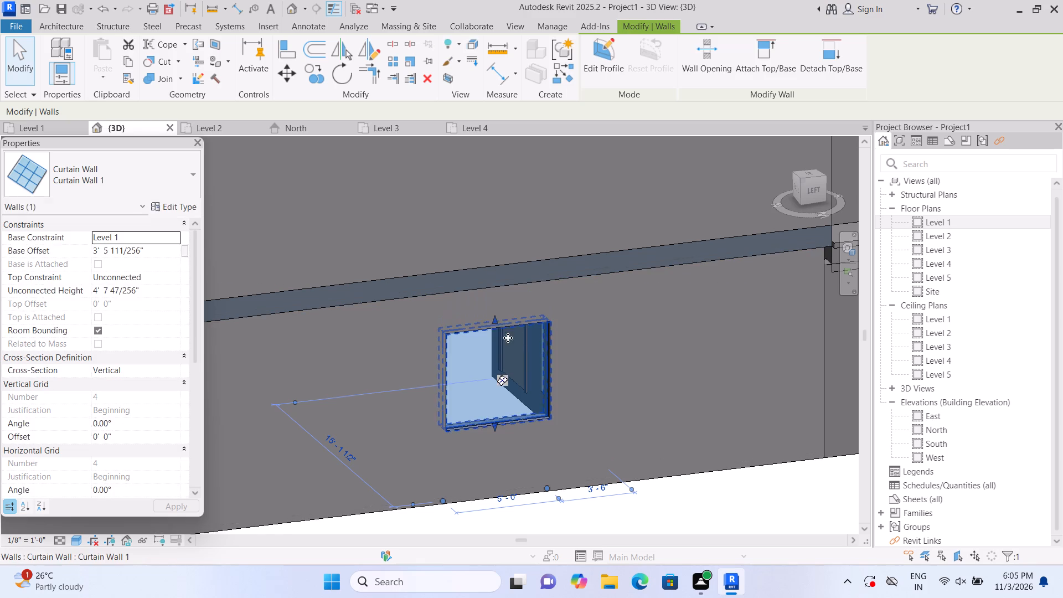
click(682, 505)
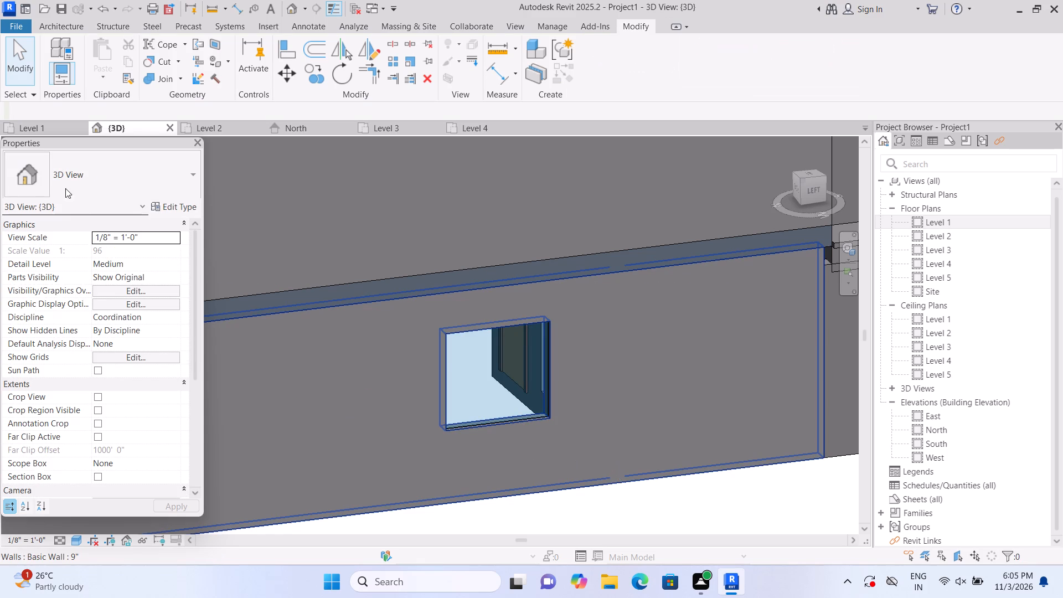
Add two vertical curtain grid lines at the third points of the resized curtain wall.
click(71, 25)
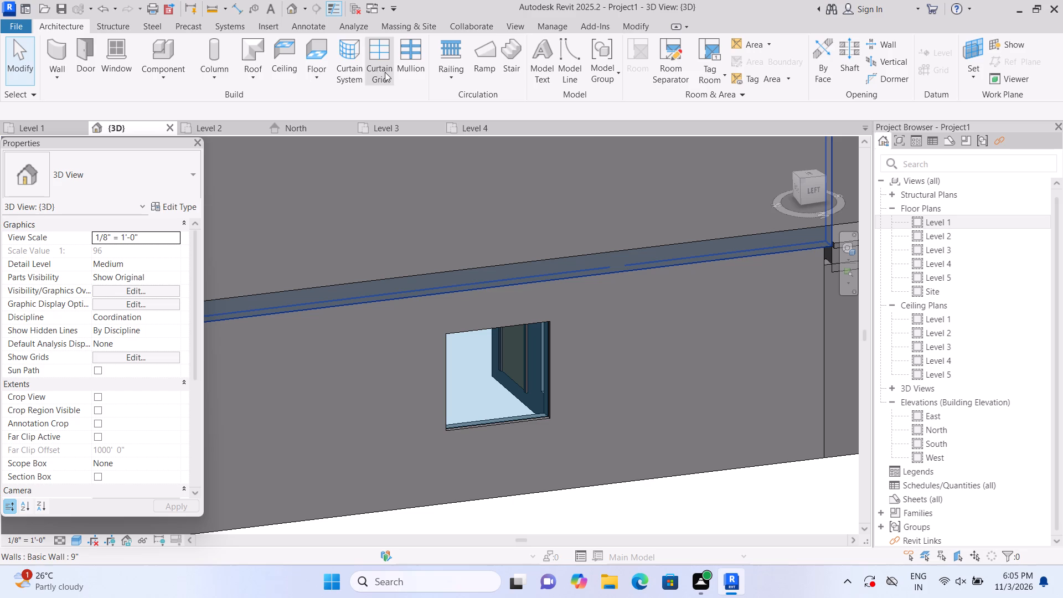
click(385, 72)
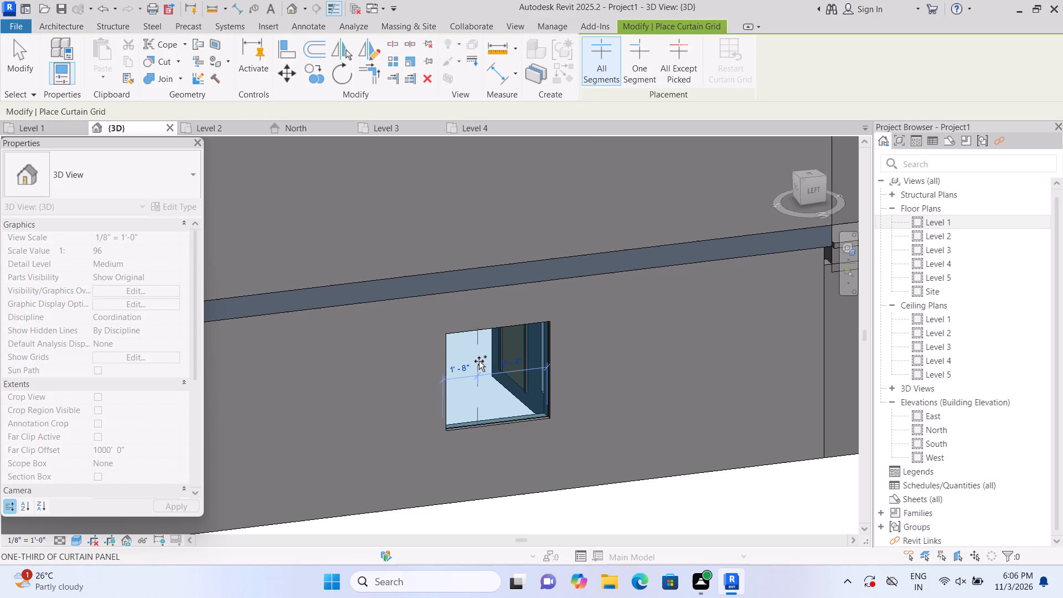
scroll(482, 367, up, 2)
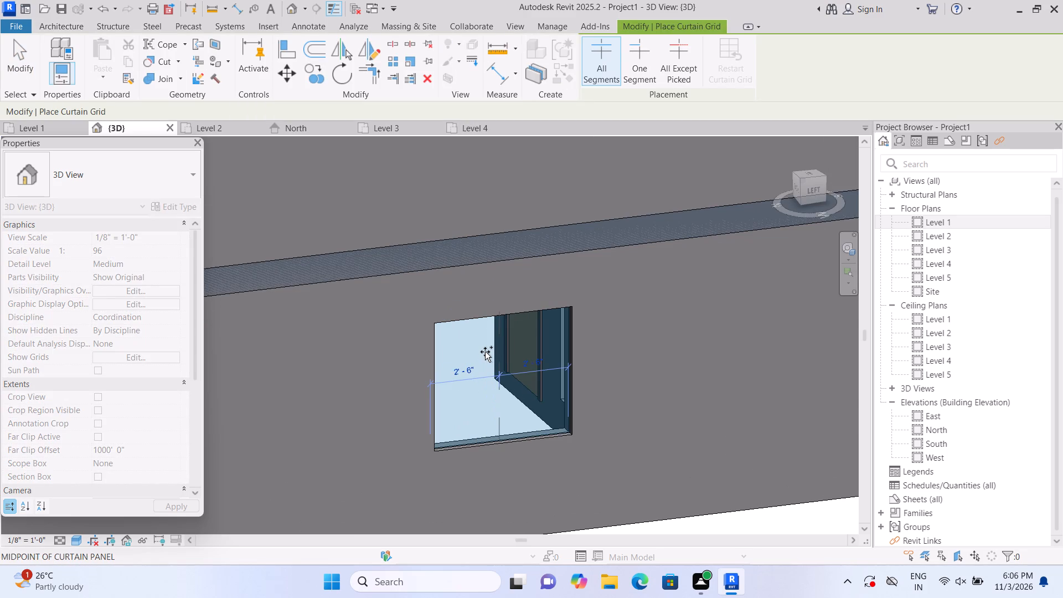
click(485, 352)
click(524, 336)
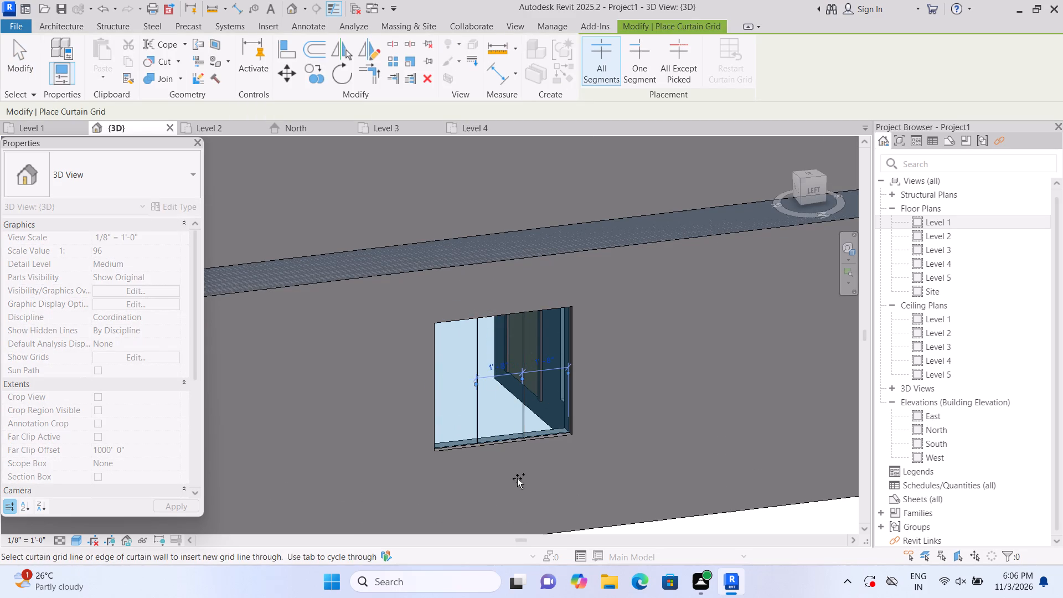
key(Escape)
key(Escape)
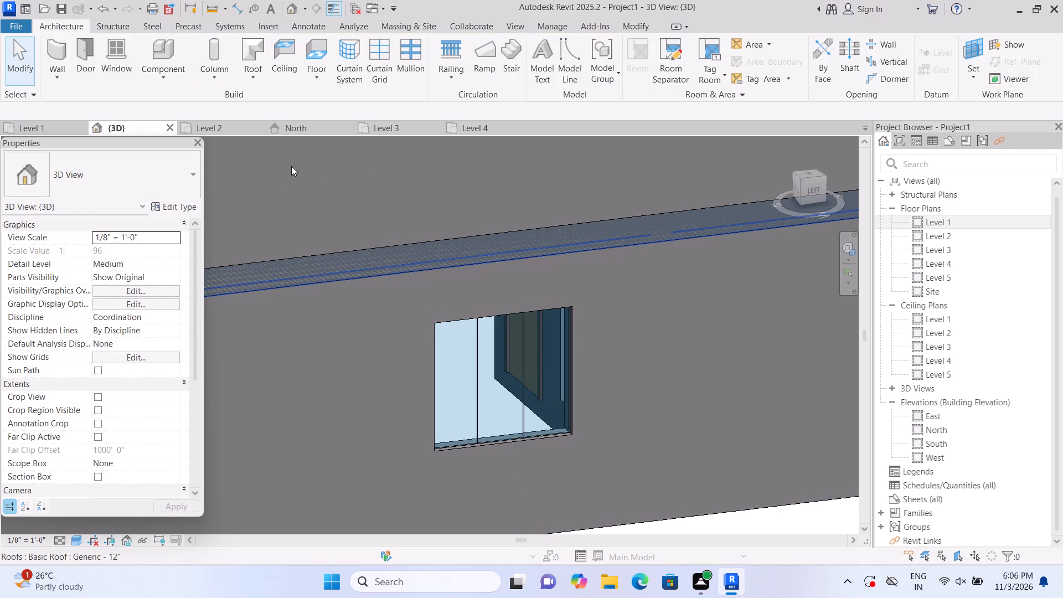
Place 2.5" x 5" rectangular mullions on both vertical grid lines and all four edges of the curtain wall.
scroll(404, 219, down, 1)
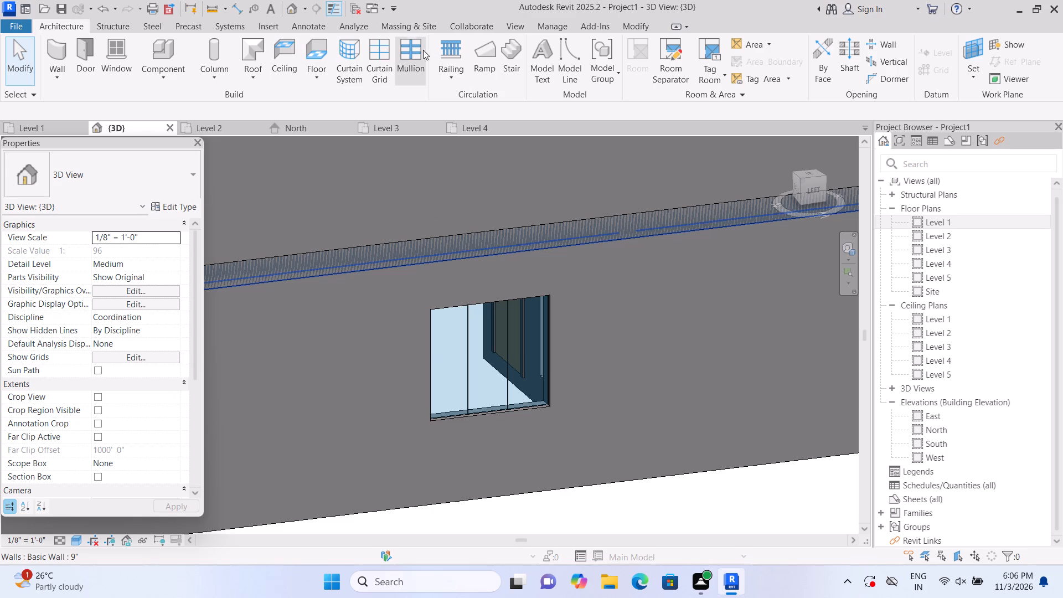
click(412, 64)
click(467, 331)
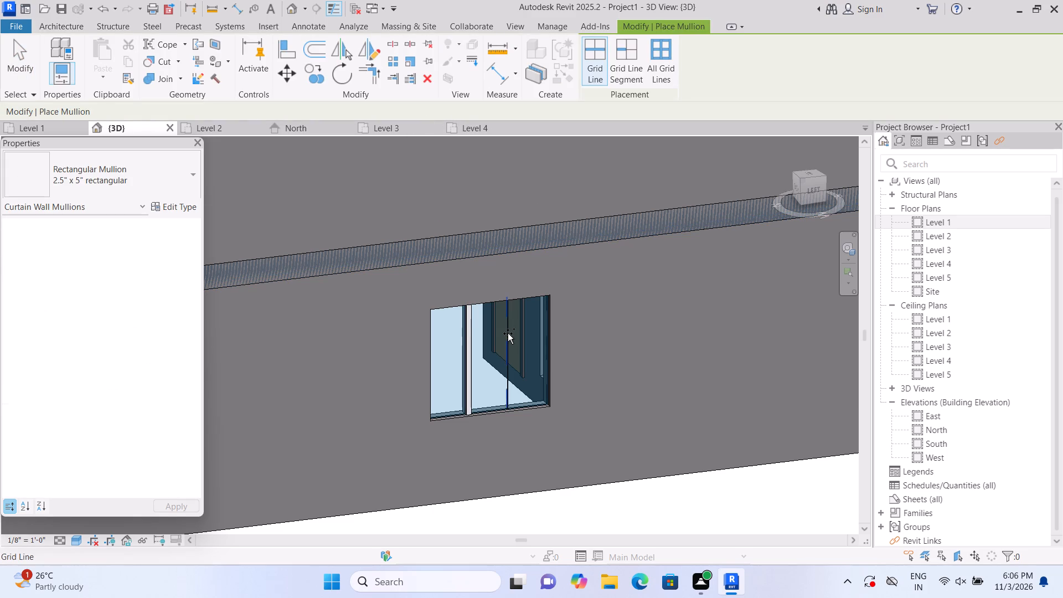
click(508, 333)
click(546, 320)
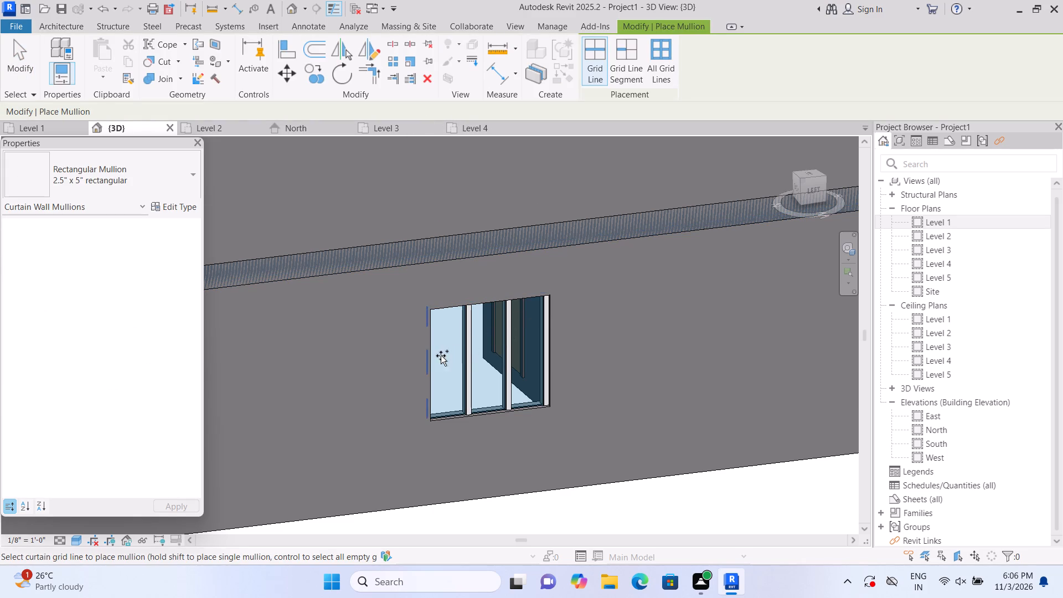
click(432, 359)
click(445, 313)
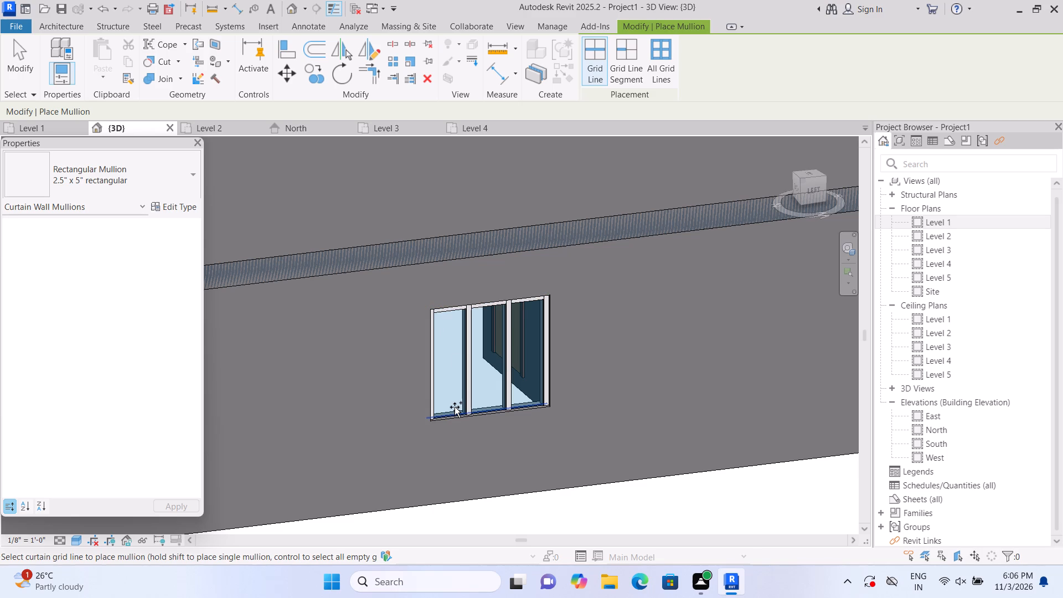
click(455, 408)
key(Escape)
Start a new in-place model in the Generic Models category, accepting the default name.
click(161, 75)
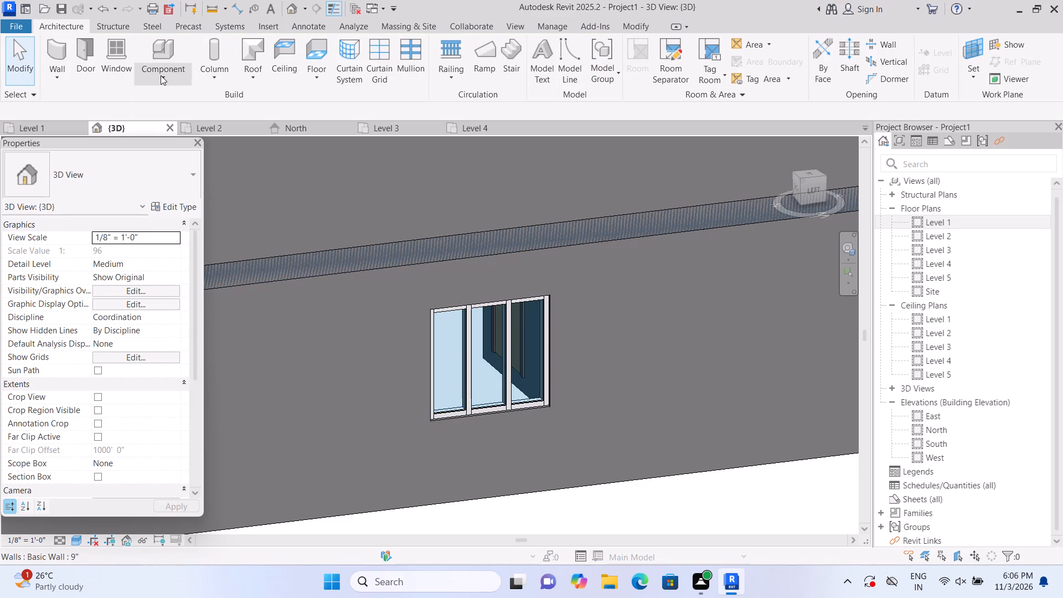
click(182, 132)
scroll(490, 235, down, 4)
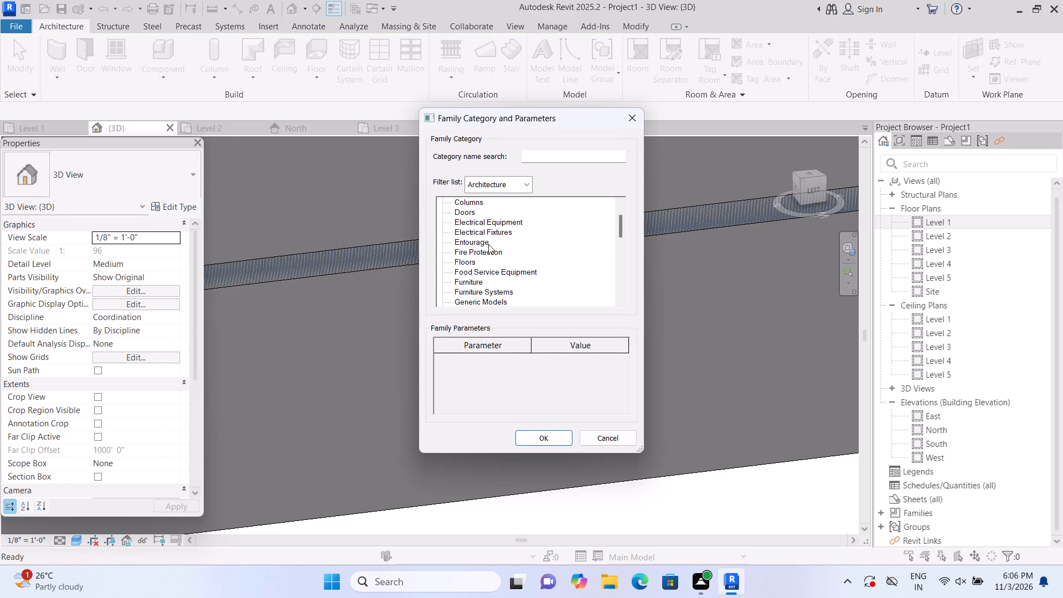
scroll(486, 281, down, 1)
click(484, 281)
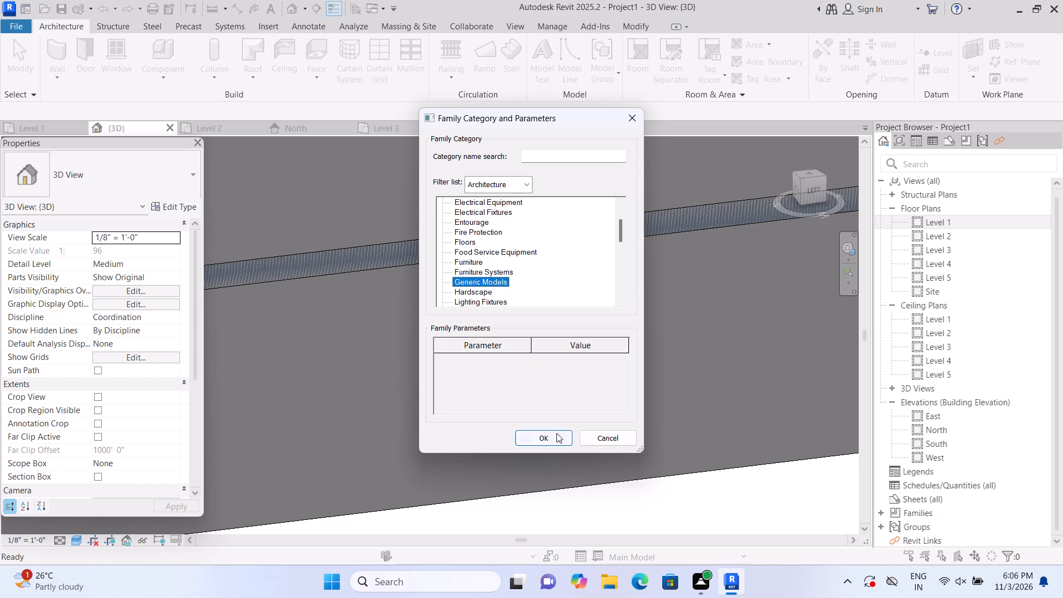
click(556, 435)
click(554, 321)
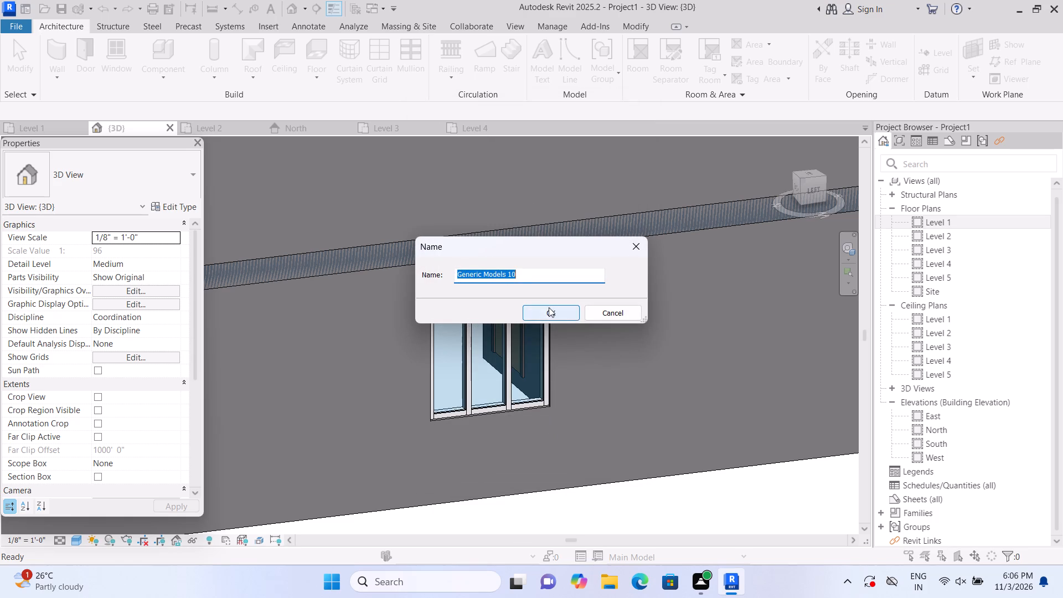
click(549, 307)
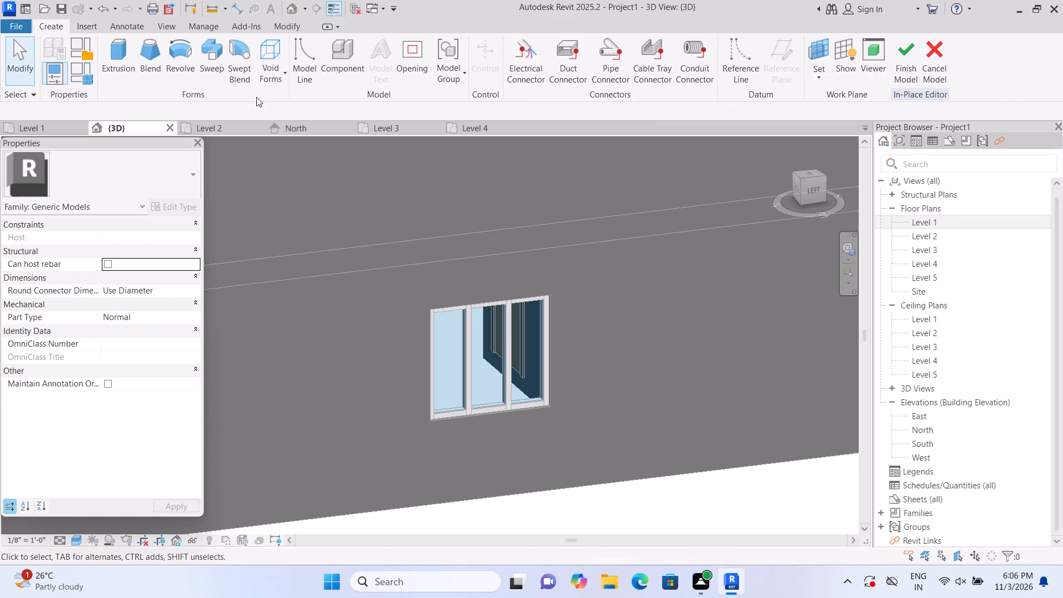
Create a canopy extrusion on the plane of the window's top mullion from a rectangle about 6'-2" long spanning the window.
click(120, 70)
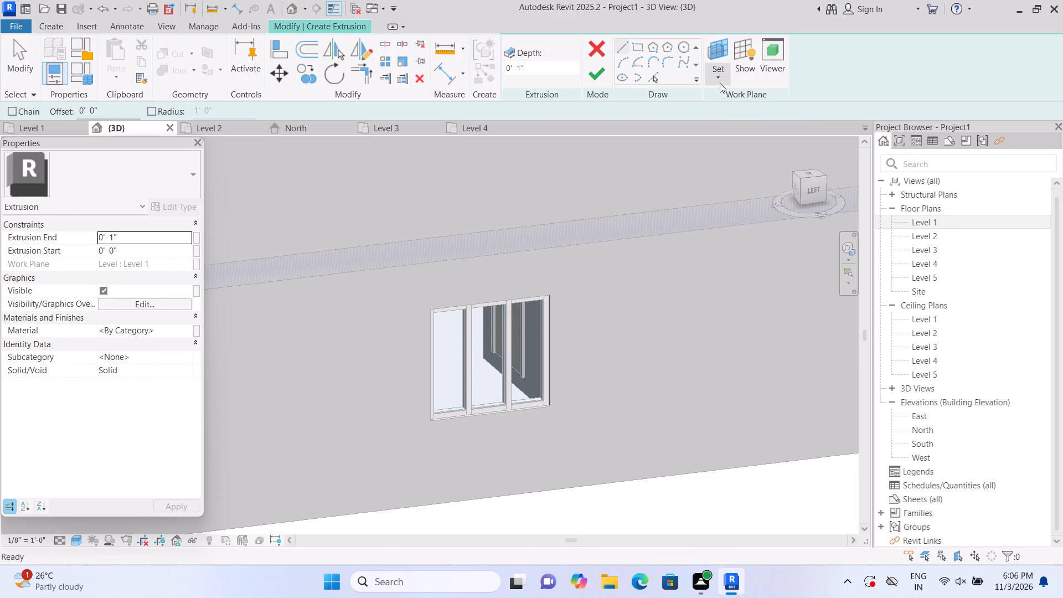
click(718, 79)
click(728, 134)
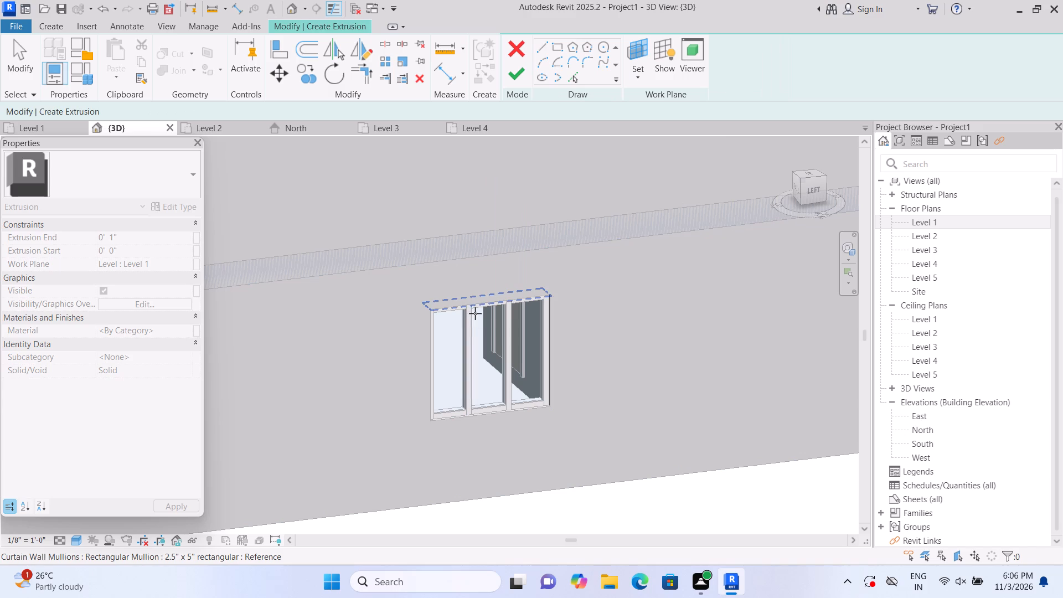
click(476, 313)
click(638, 45)
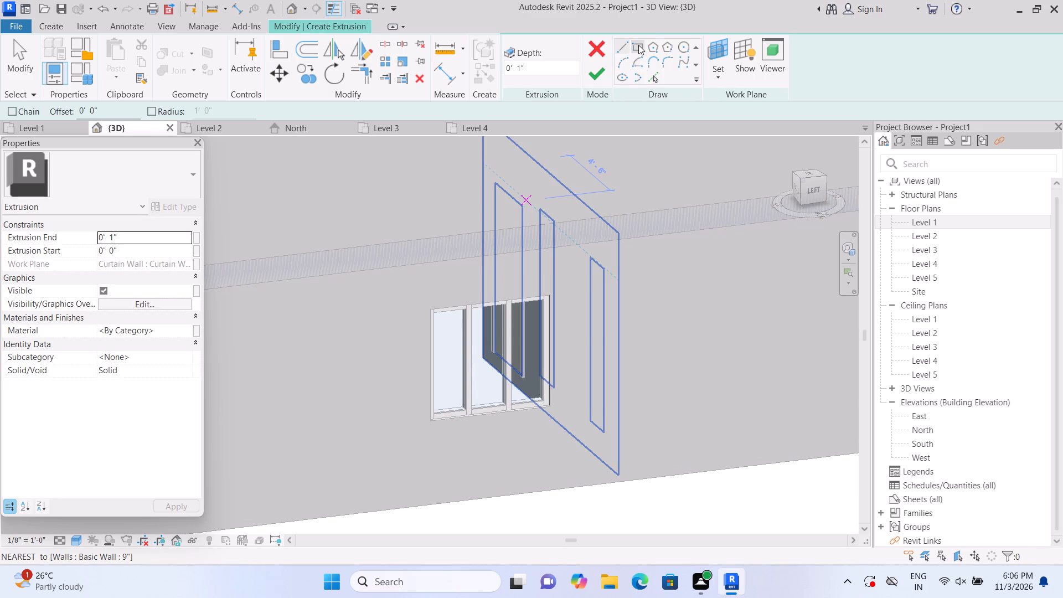
click(411, 312)
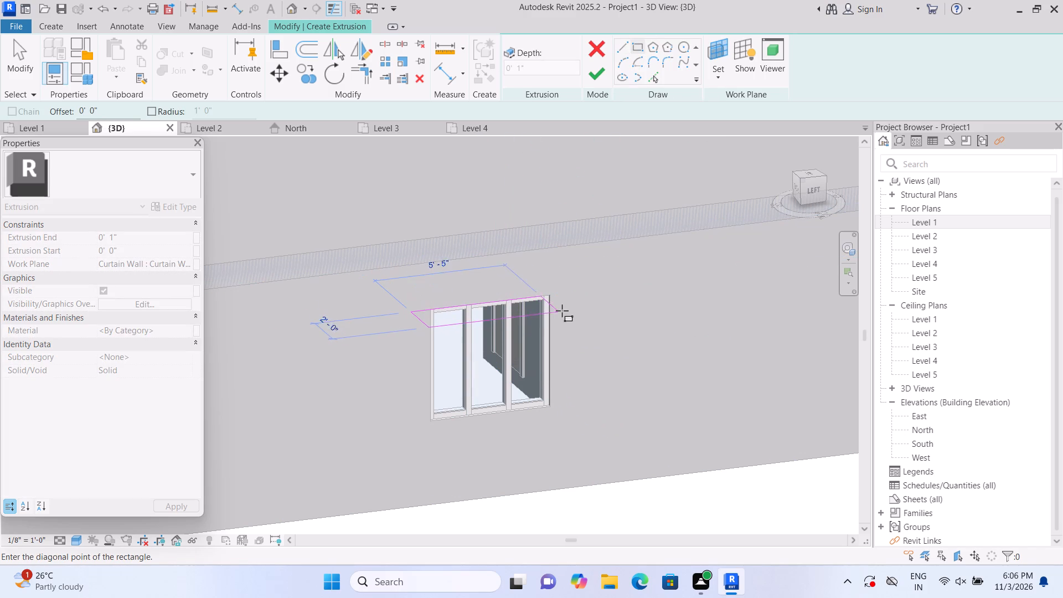
click(574, 308)
click(601, 76)
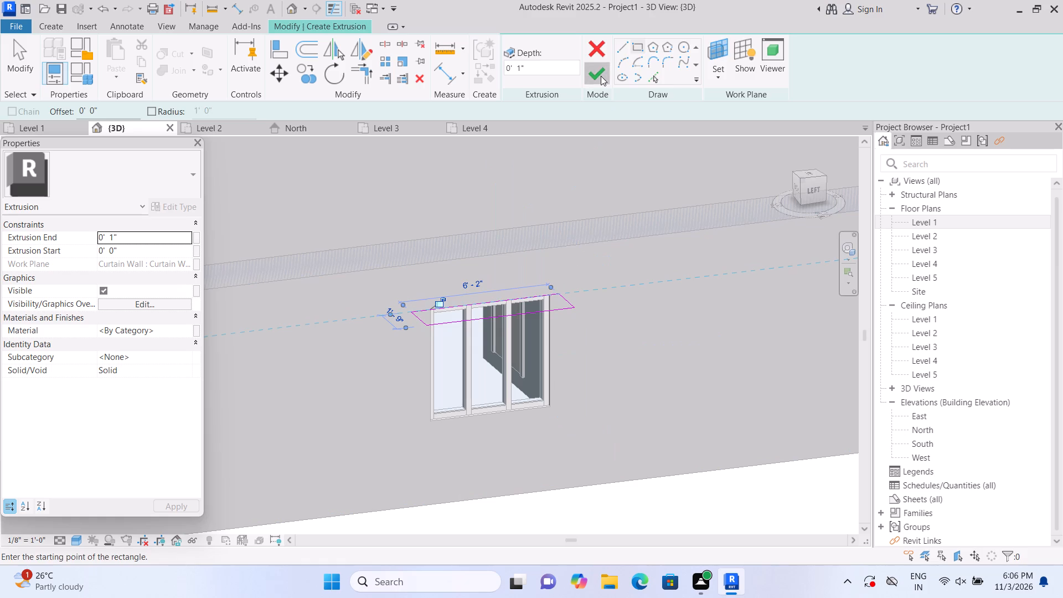
Set the canopy's extrusion end to 6".
click(181, 237)
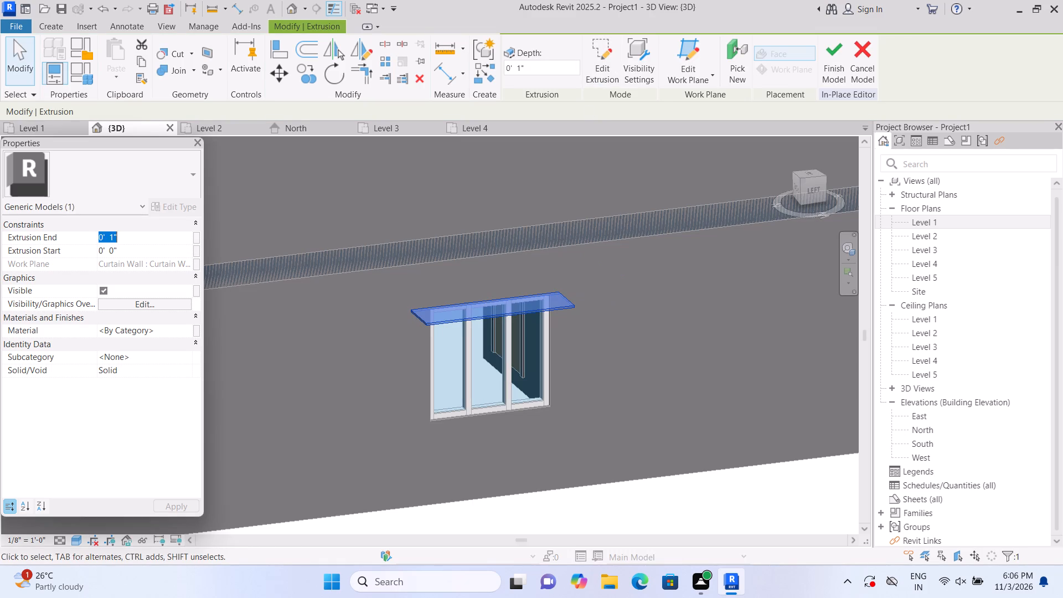
key(BackSpace)
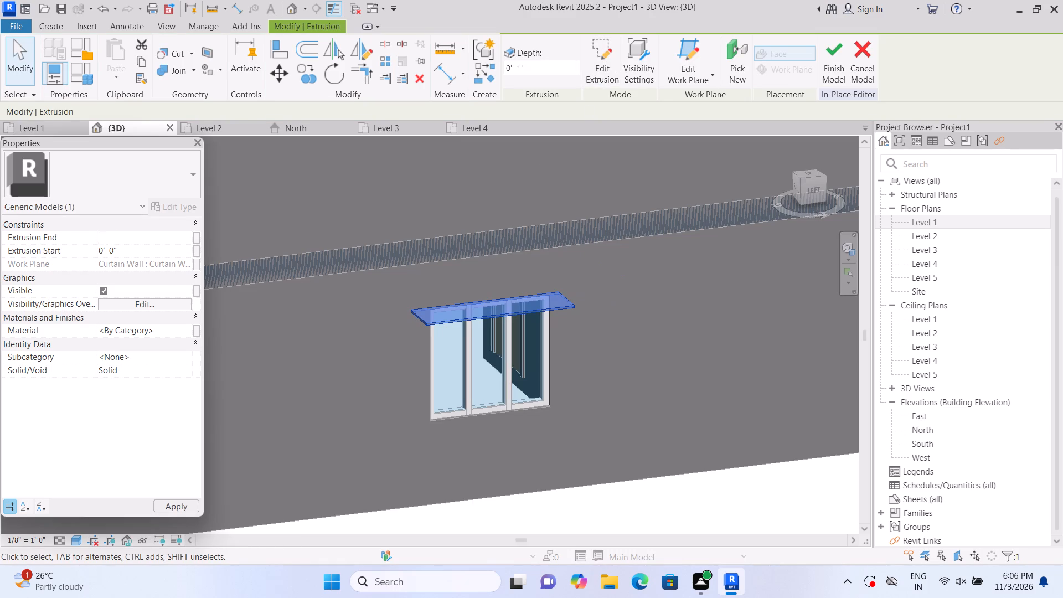
text(6")
key(Return)
Stretch the canopy's outer face to about 2'-6" from the wall and extend both ends past the window's sides.
click(478, 519)
scroll(490, 368, up, 1)
click(485, 301)
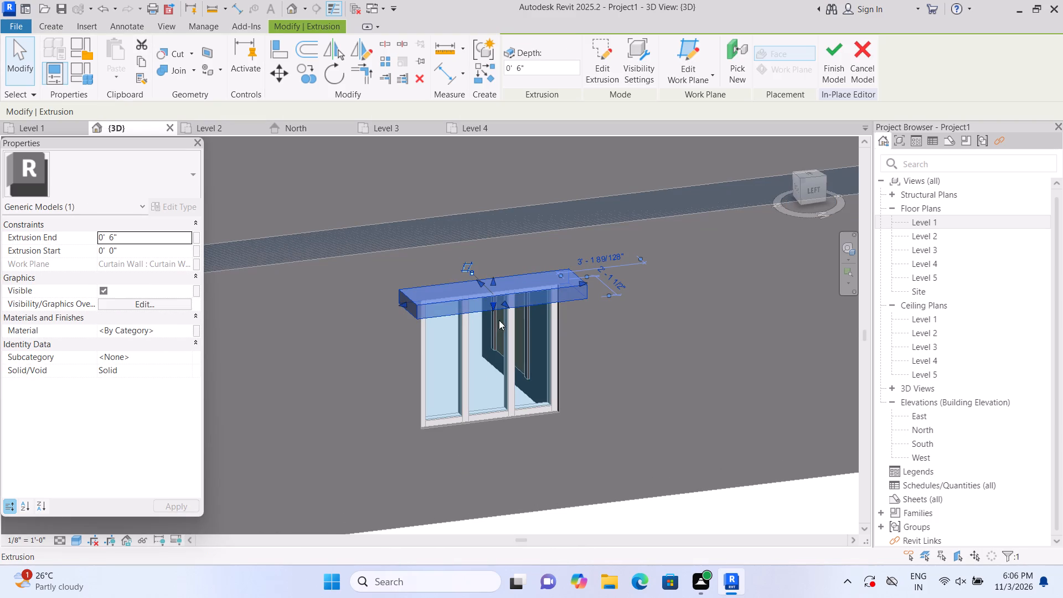
click(504, 303)
click(506, 306)
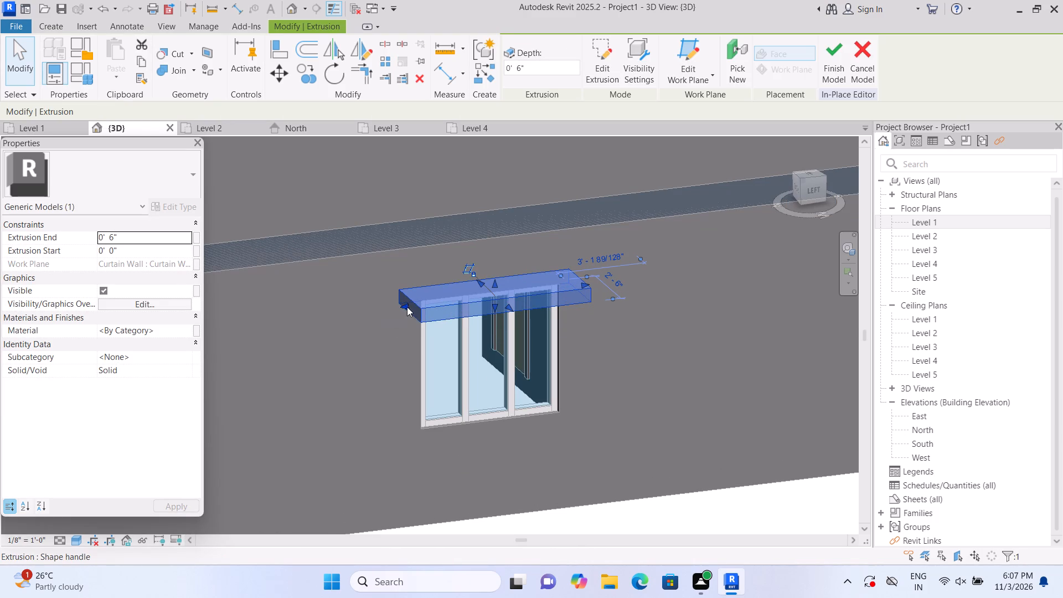
drag(404, 306, 398, 311)
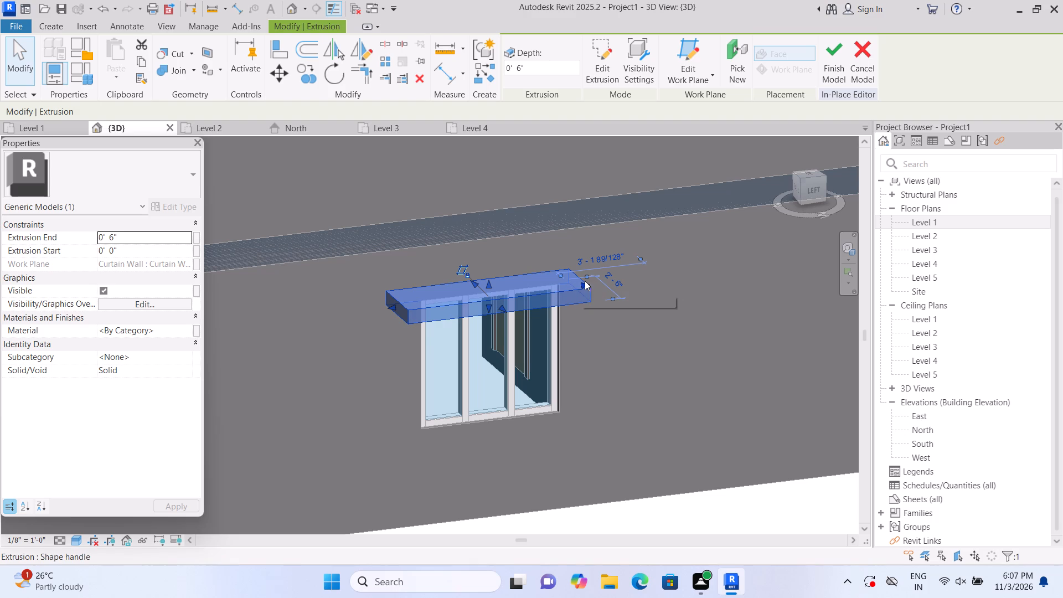
click(586, 281)
click(617, 516)
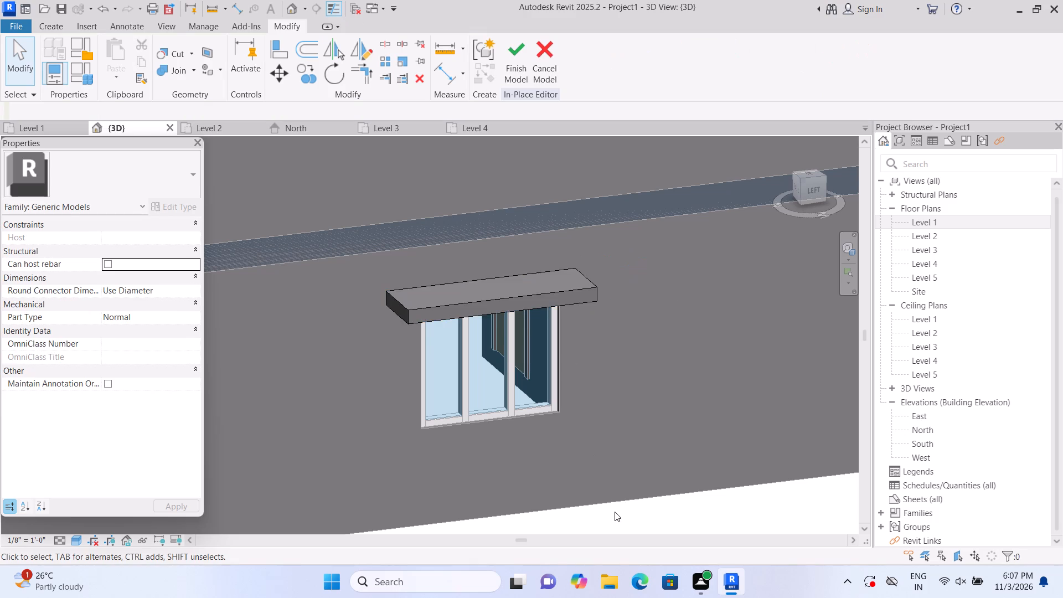
Examine the whole building with its window canopies from the home 3D view.
scroll(614, 509, down, 9)
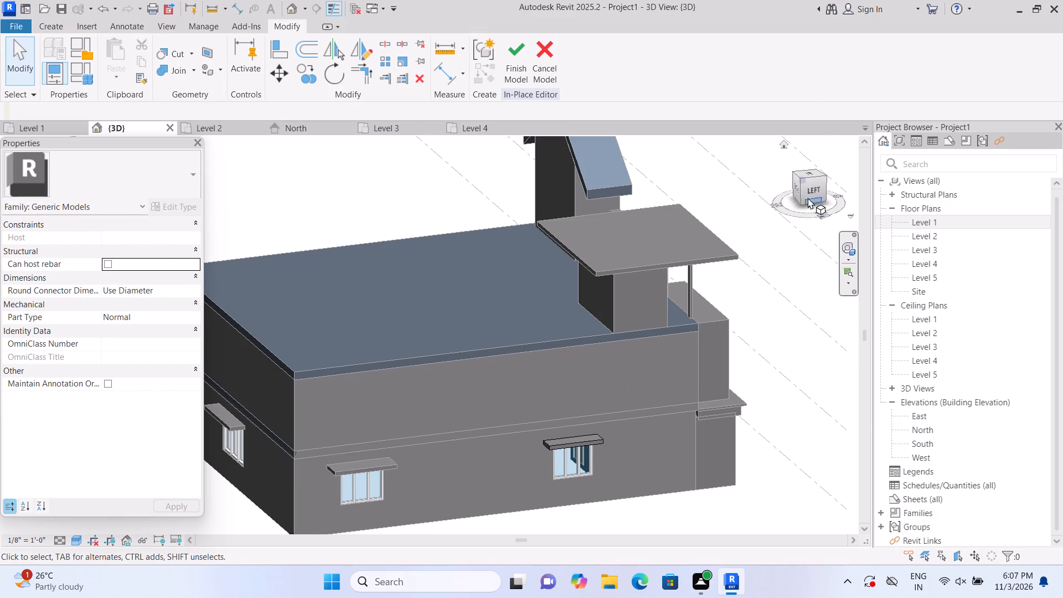
click(784, 143)
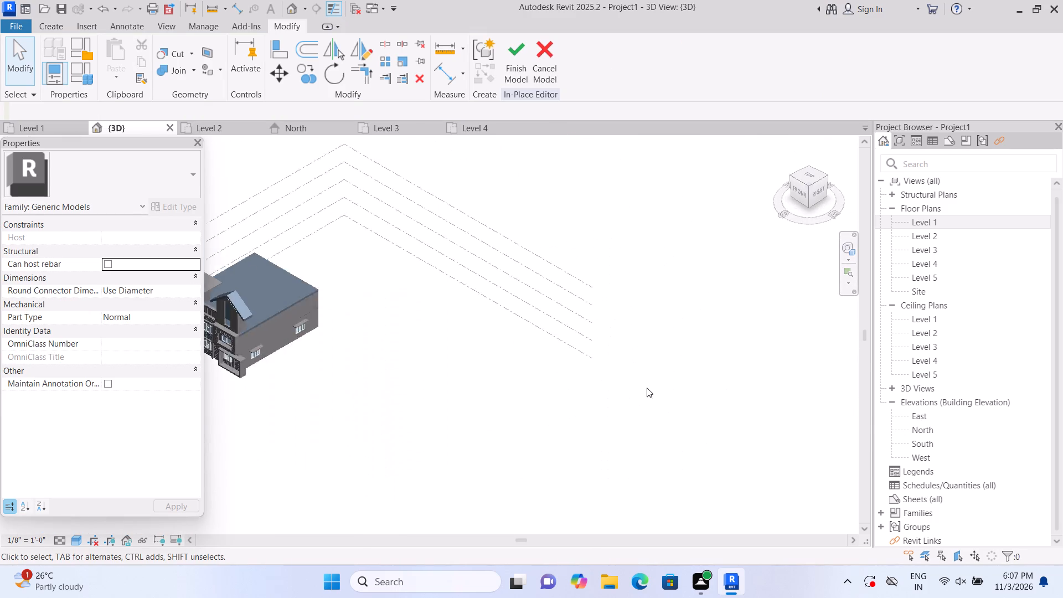
scroll(269, 382, up, 3)
middle_click(277, 362)
middle_drag(283, 366, 293, 372)
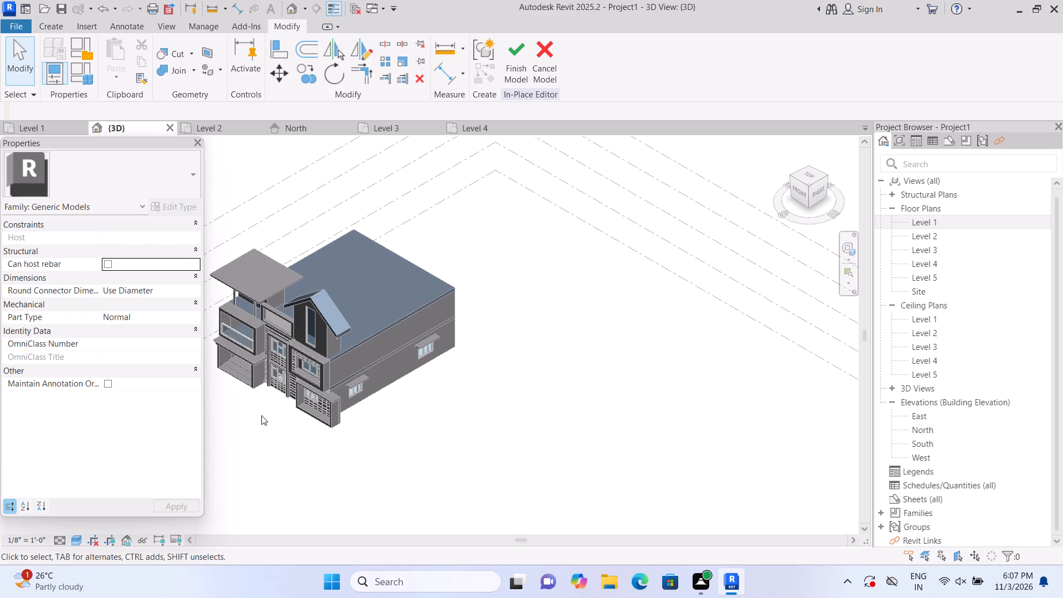
middle_drag(261, 415, 322, 462)
scroll(317, 452, up, 1)
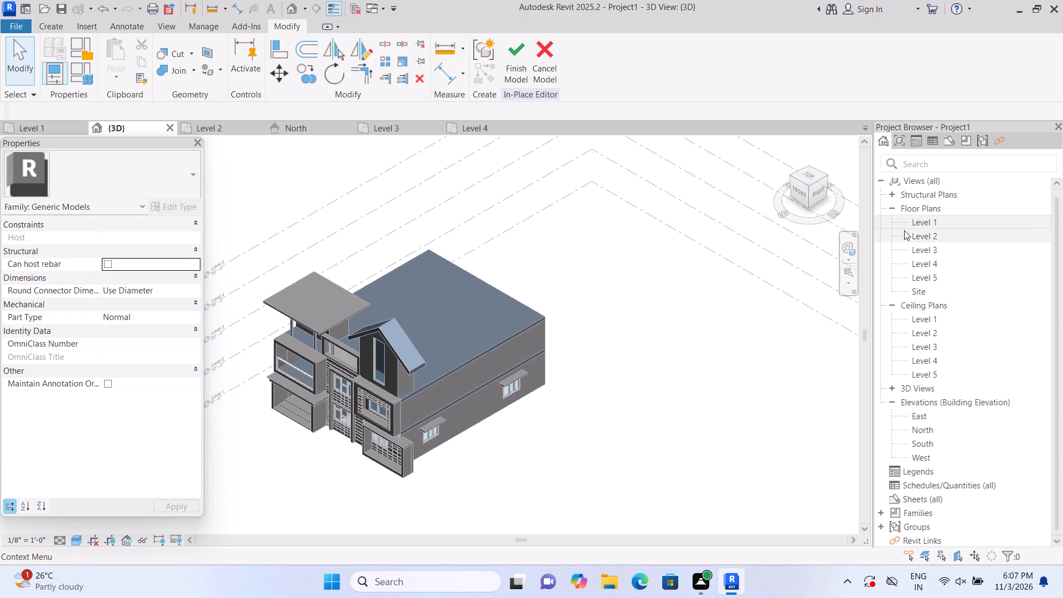
Open the Level 2 floor plan and finish the in-place canopy model.
double_click(930, 235)
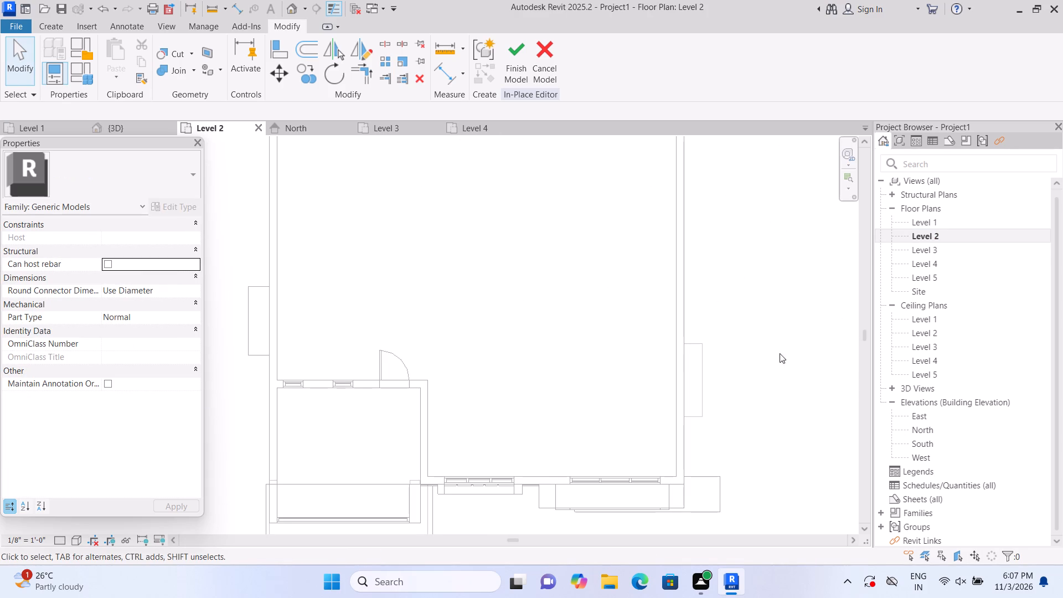
scroll(777, 360, down, 3)
middle_drag(771, 328, 713, 361)
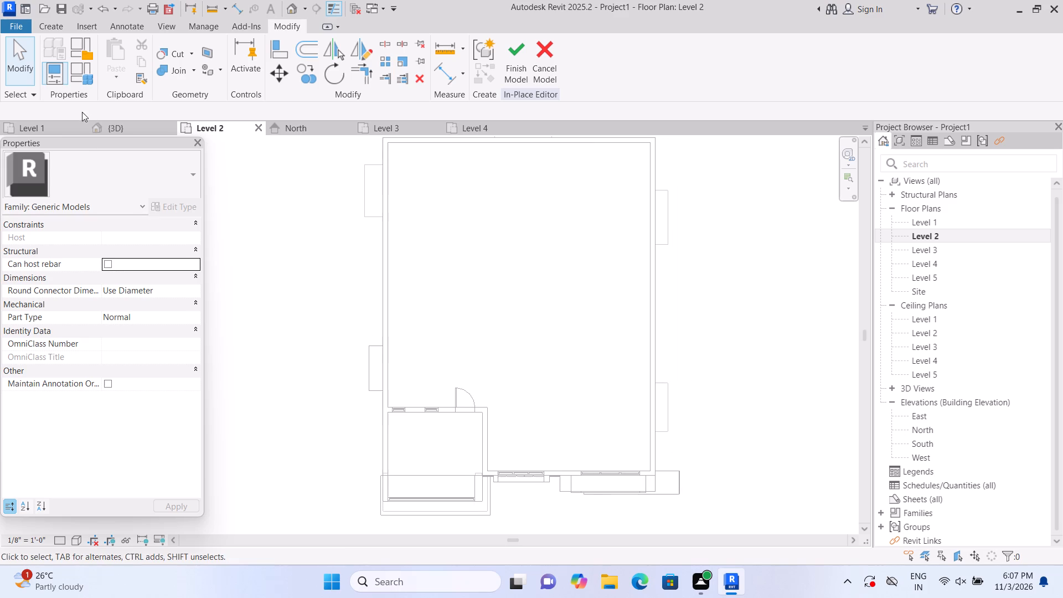
click(523, 68)
Draw a Curtain Wall 1 segment about 7'-4" long in the Level 2 east wall beside the southern canopy and cut it into the wall.
click(63, 23)
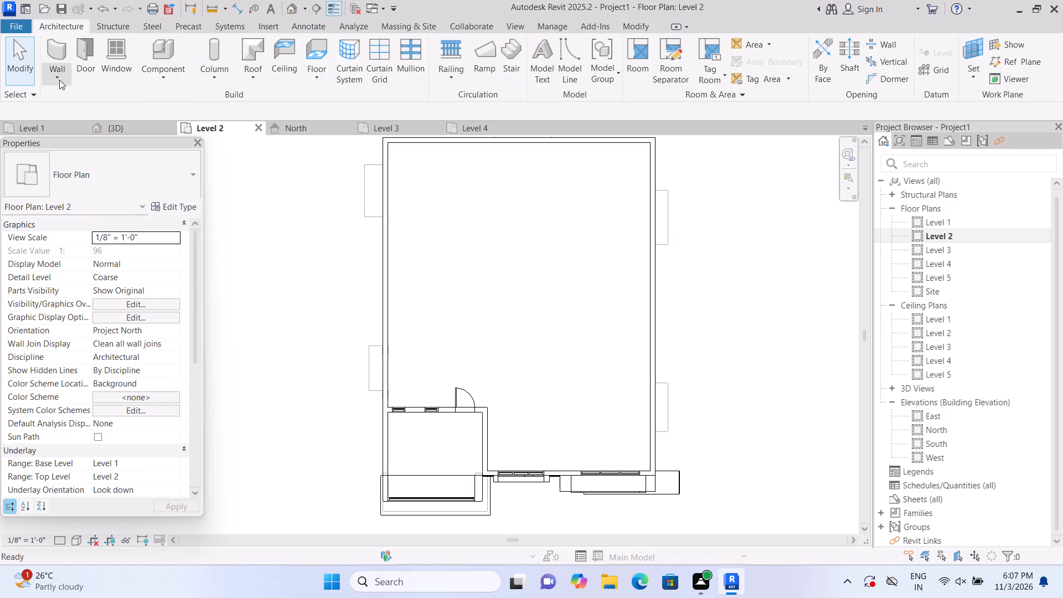
click(60, 79)
click(51, 44)
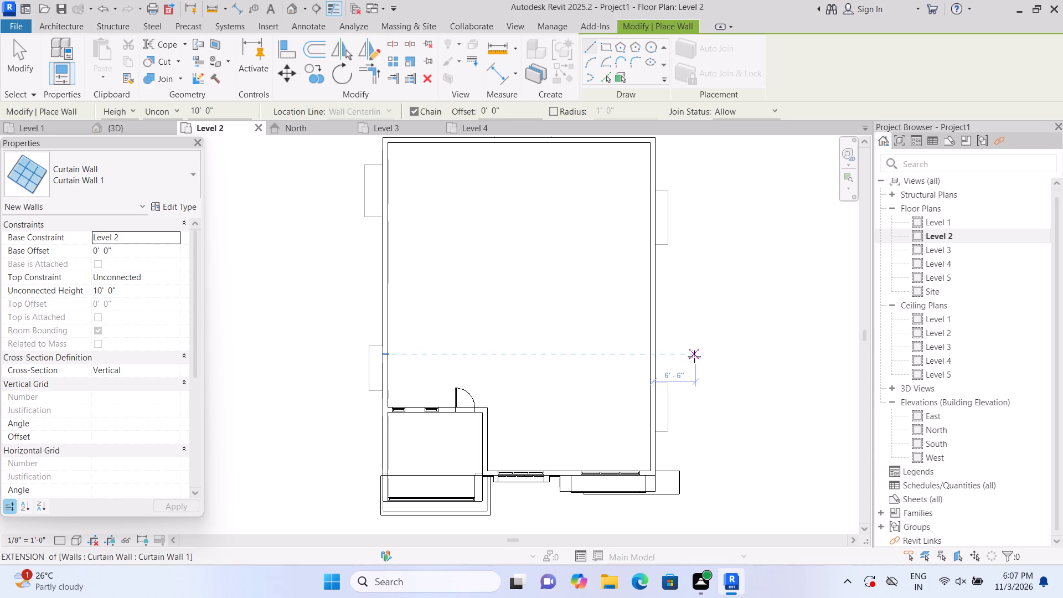
scroll(642, 447, up, 6)
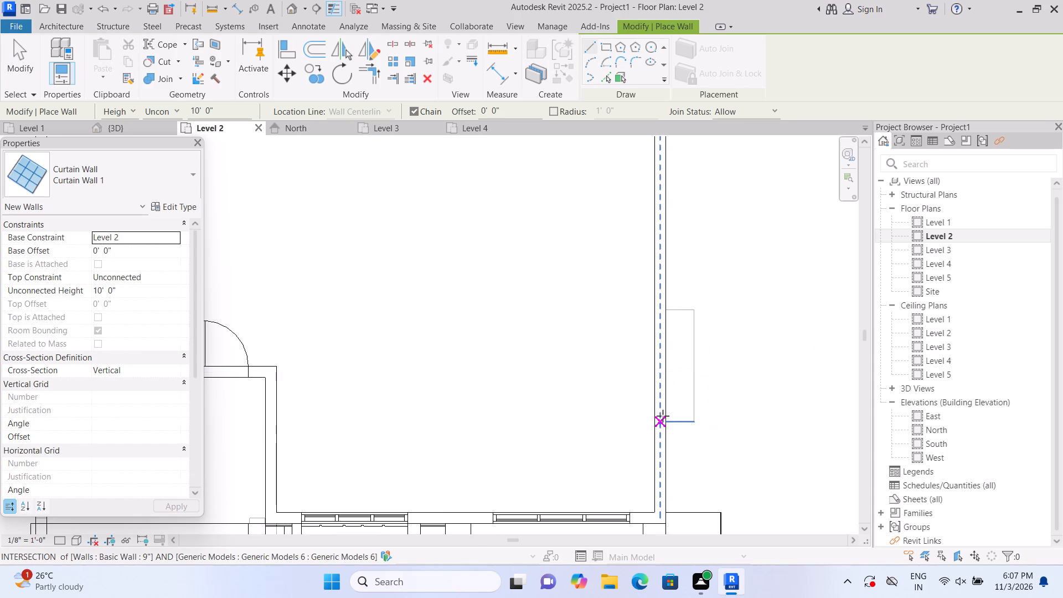
click(663, 416)
click(660, 313)
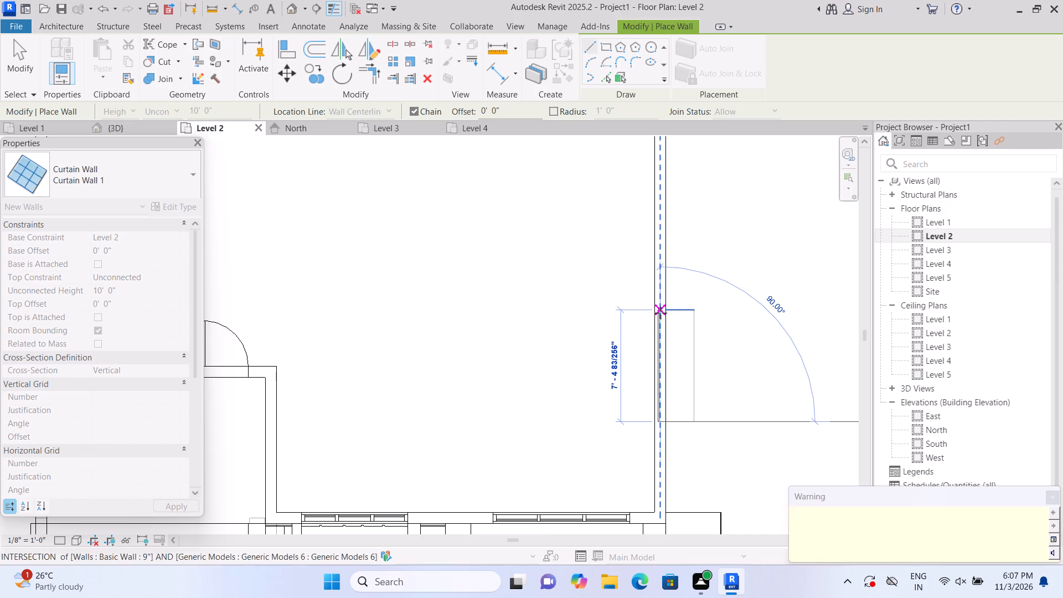
click(176, 60)
click(179, 79)
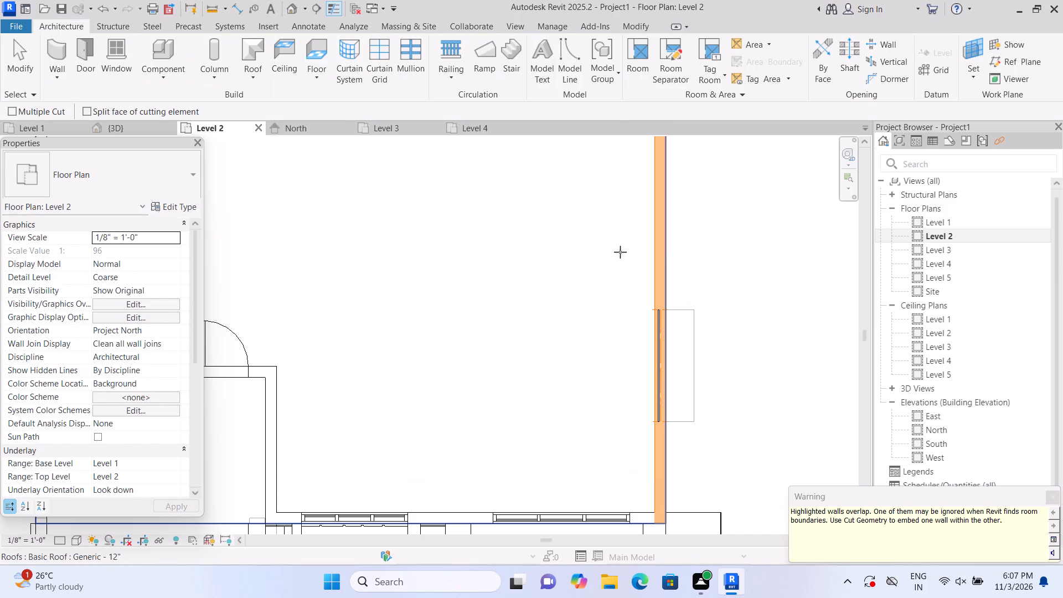
click(662, 265)
click(658, 349)
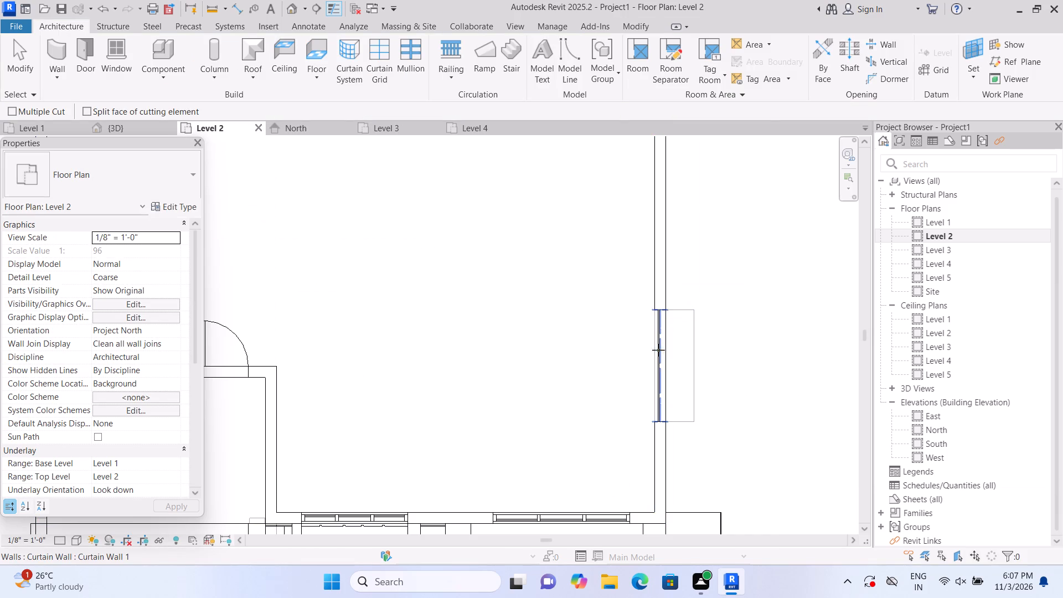
Draw a curtain wall about 8'-3" long in the east wall beside the northern canopy and cut it into the wall.
scroll(597, 357, down, 3)
scroll(591, 293, down, 2)
middle_drag(579, 262, 554, 442)
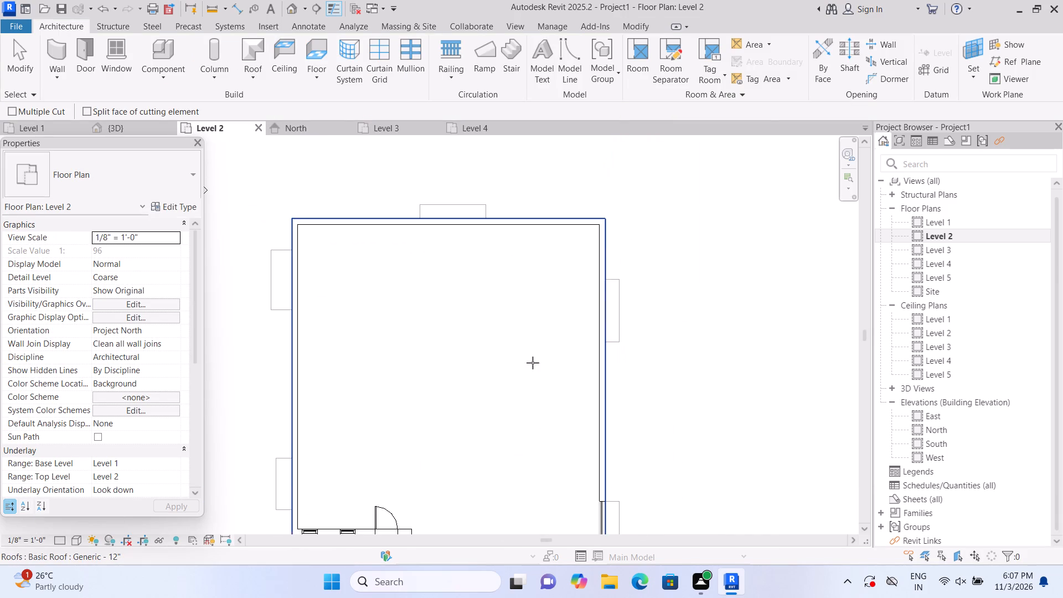
click(59, 54)
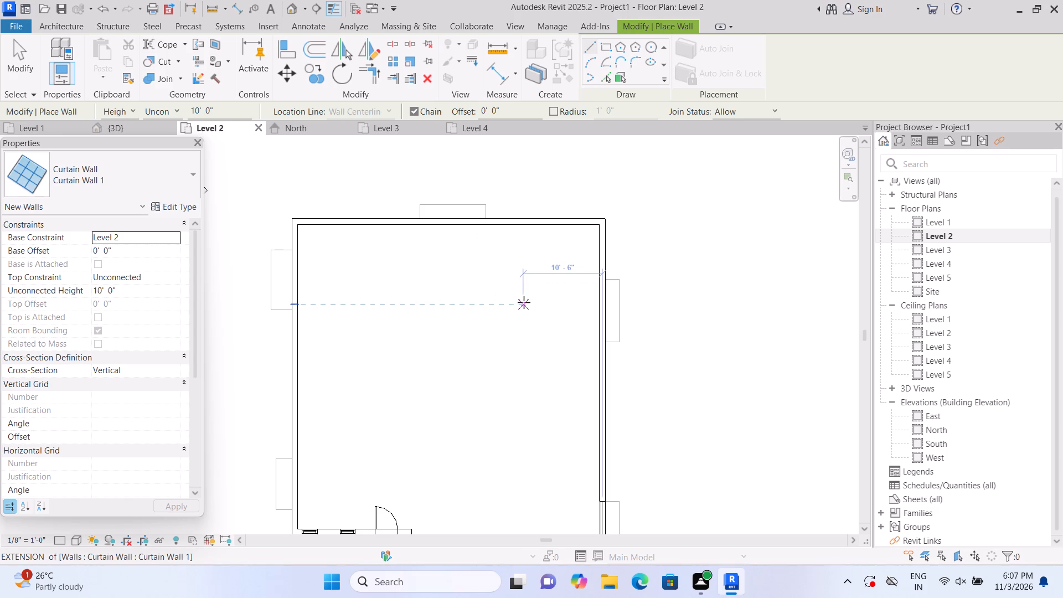
scroll(601, 343, up, 1)
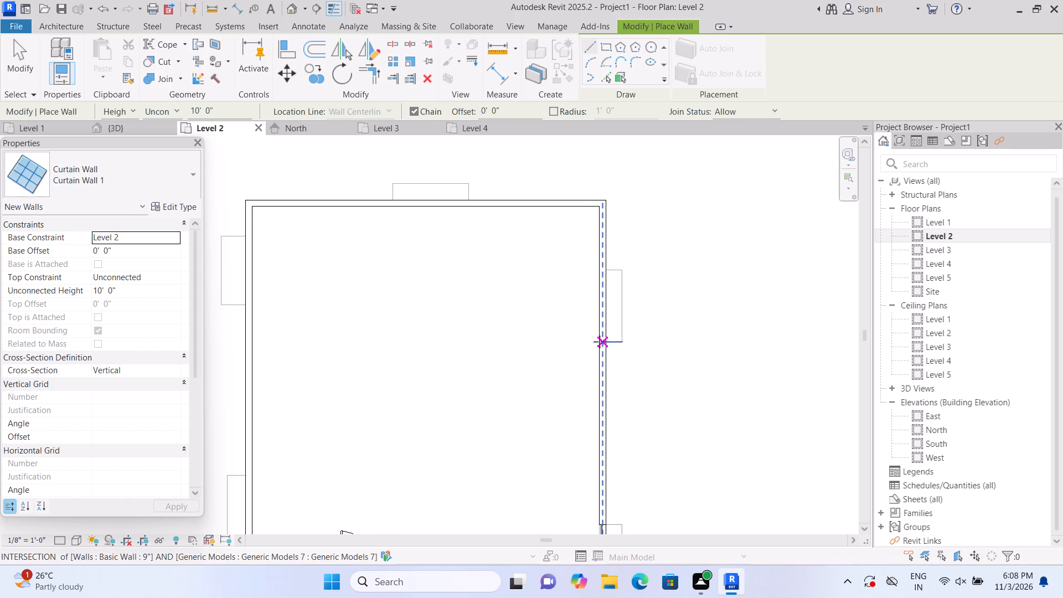
scroll(600, 342, up, 2)
click(602, 338)
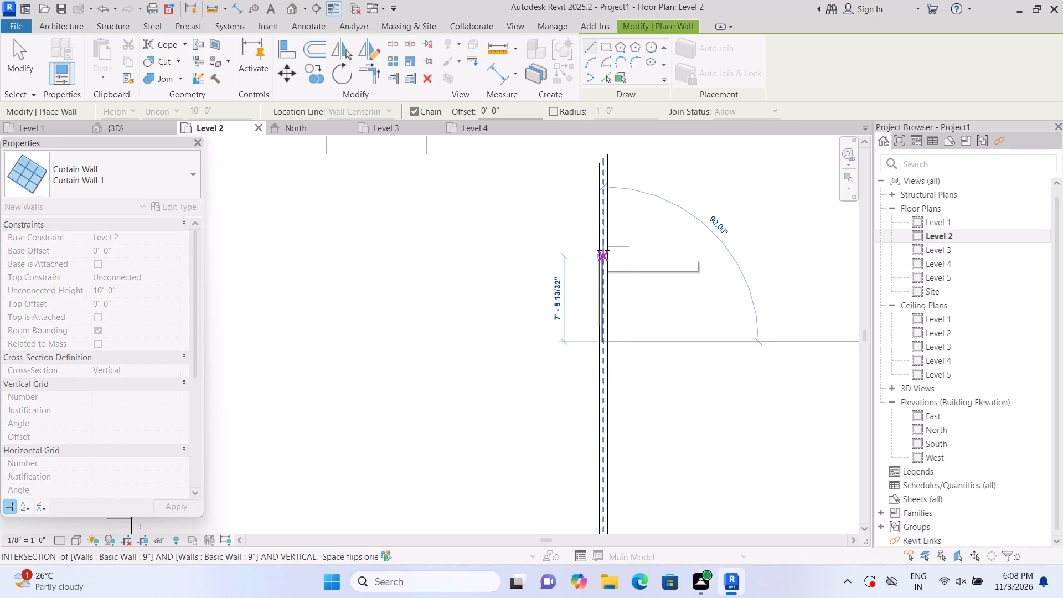
click(603, 250)
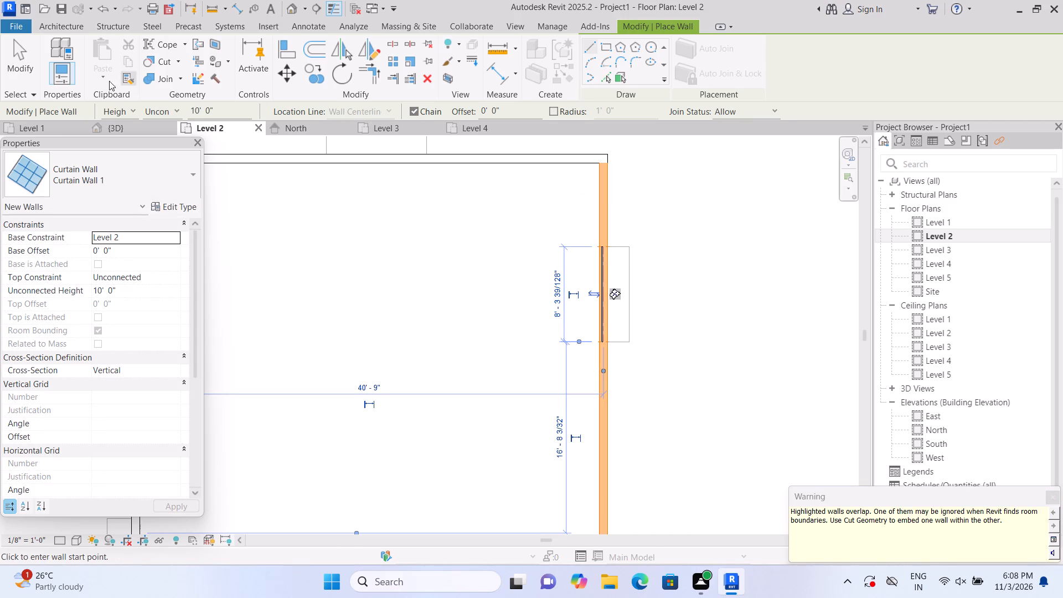
click(179, 59)
click(180, 81)
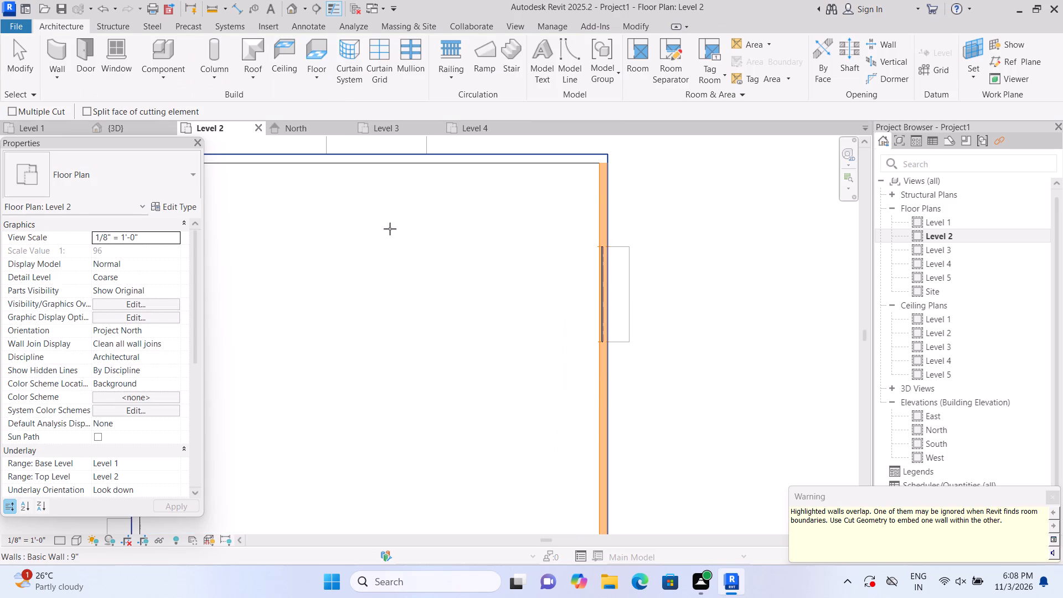
click(600, 223)
click(603, 267)
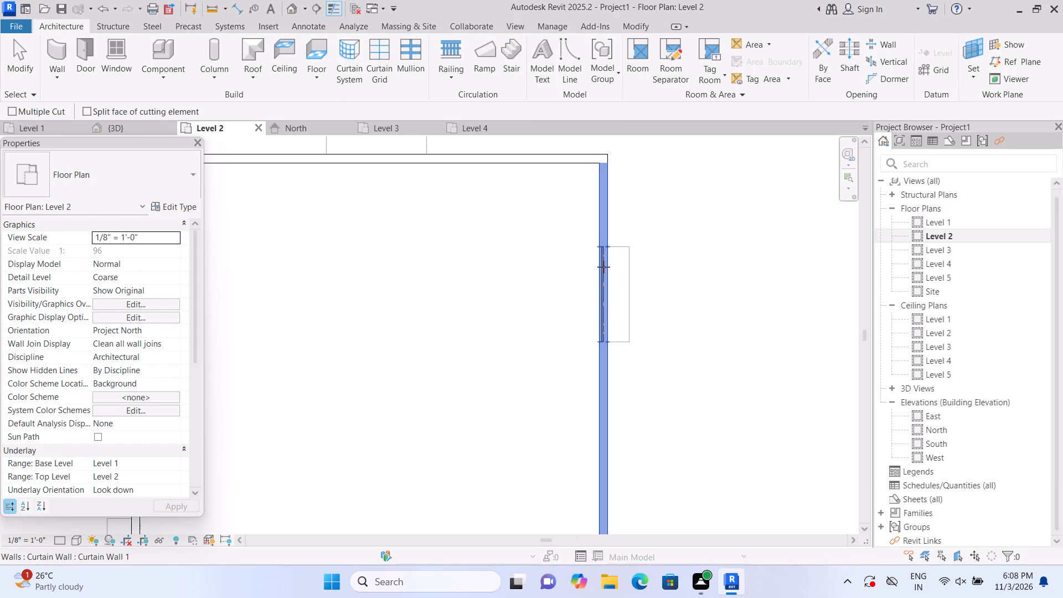
Draw a curtain wall about 8'-8 1/2" long in the north wall, matching the canopy's width, and cut it into the wall.
scroll(583, 293, down, 3)
middle_drag(457, 319, 485, 333)
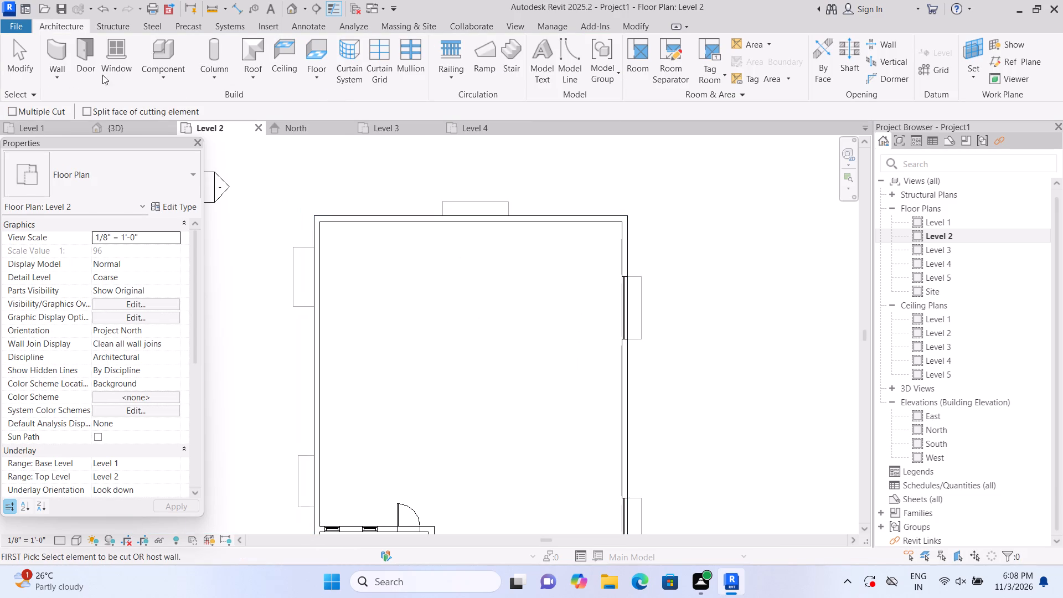
click(63, 39)
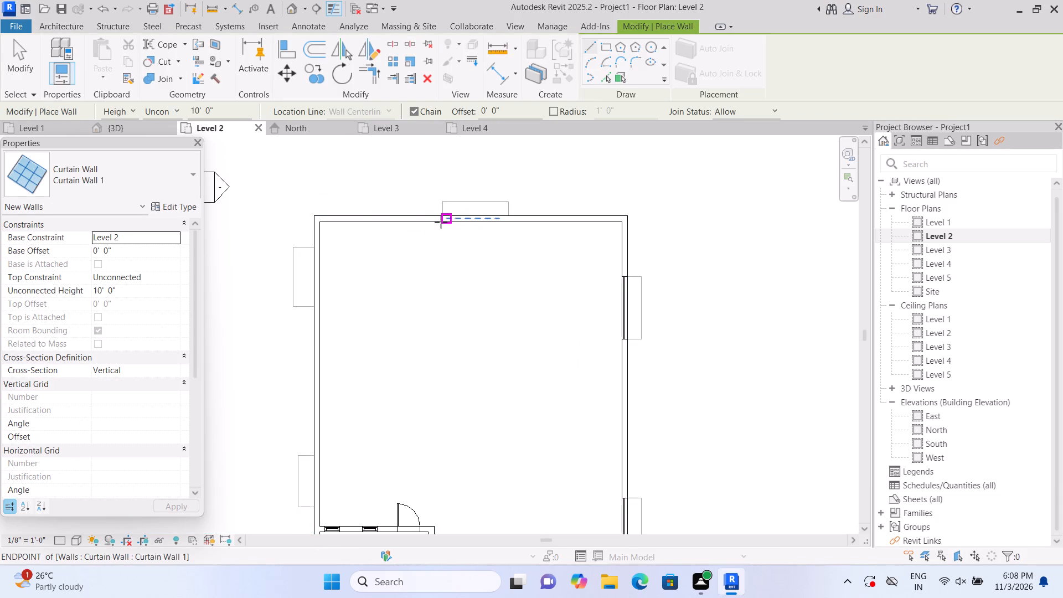
click(443, 220)
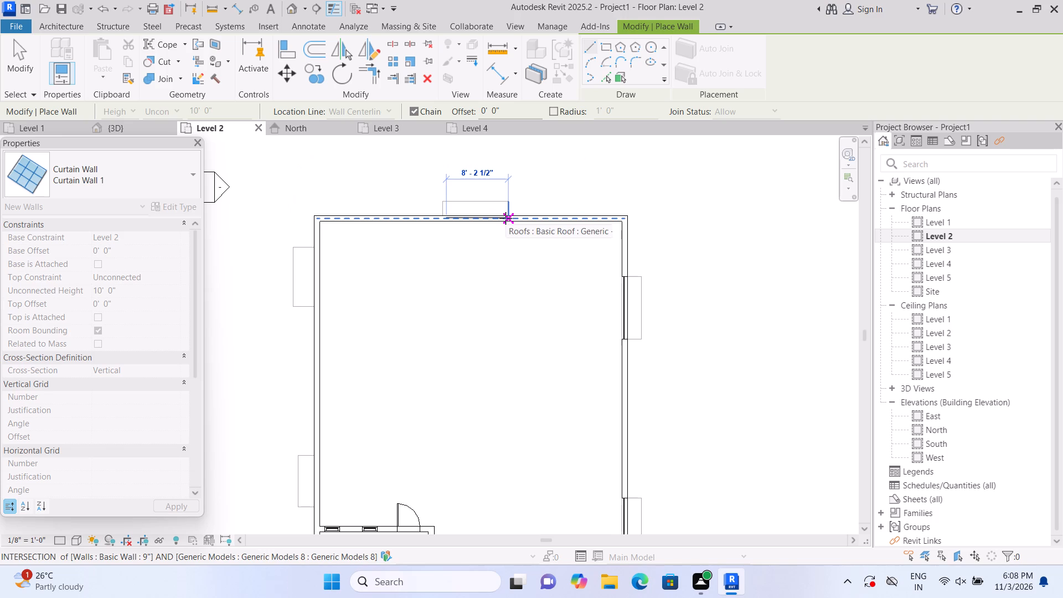
key(Escape)
scroll(433, 228, up, 1)
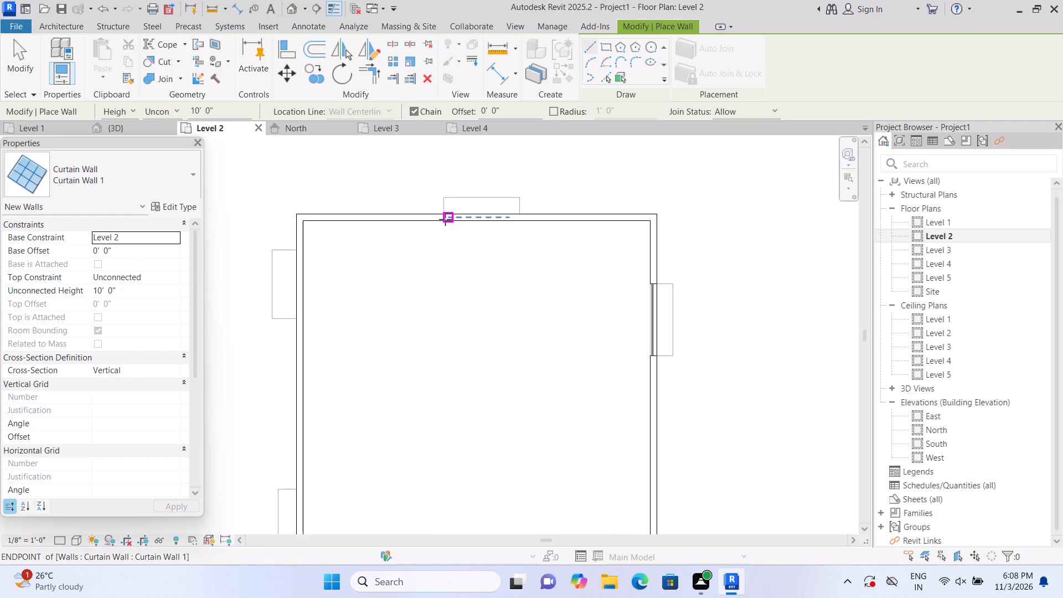
click(444, 218)
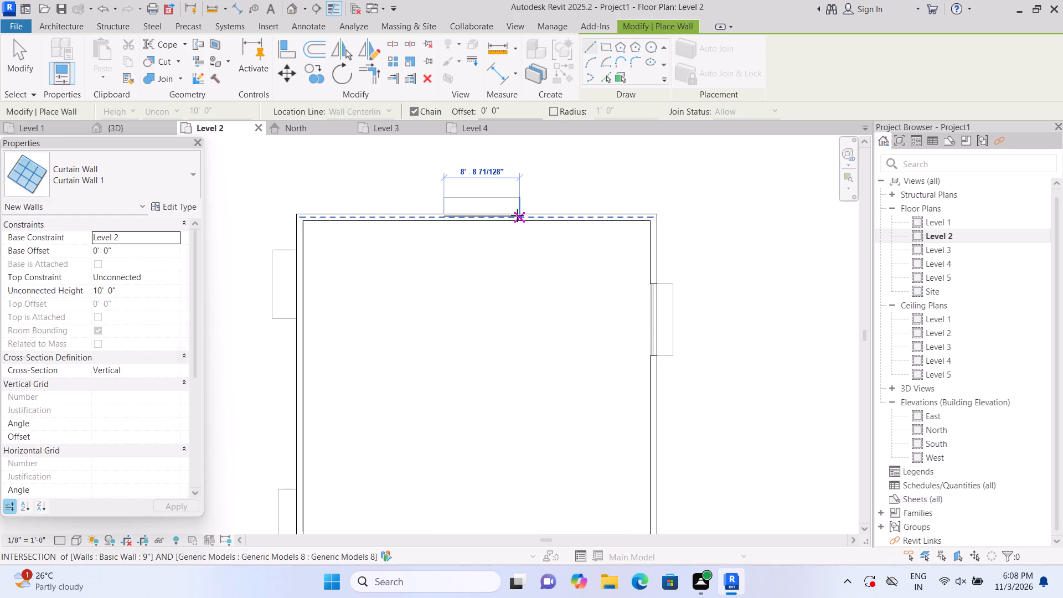
click(517, 215)
click(180, 61)
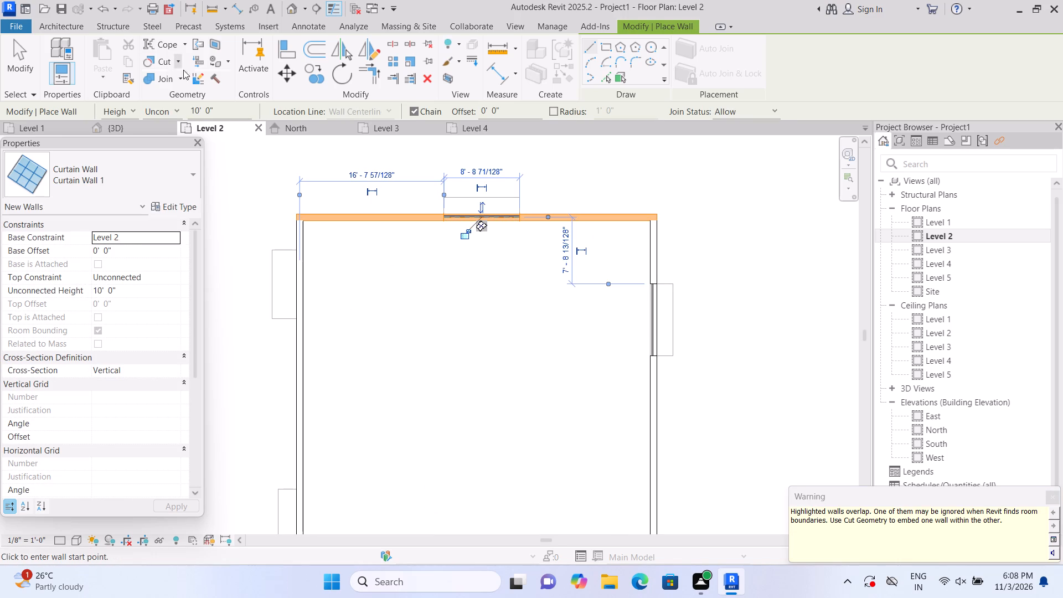
click(189, 83)
click(565, 220)
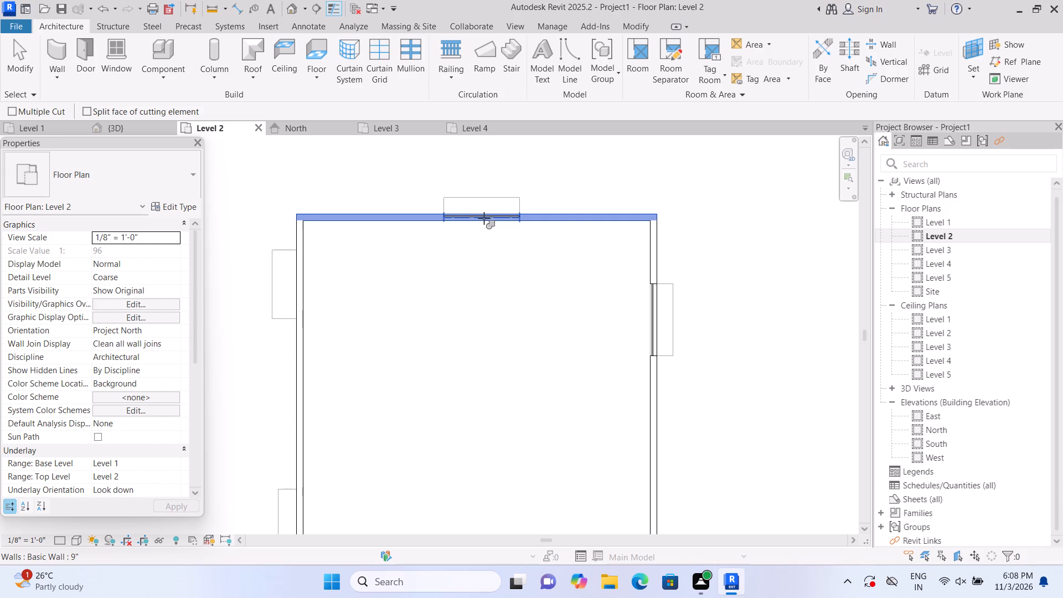
click(484, 218)
Draw a Curtain Wall 1 segment about 7'-11" long in the Level 2 west wall beside the northern canopy and cut it into the wall.
middle_drag(491, 287, 584, 260)
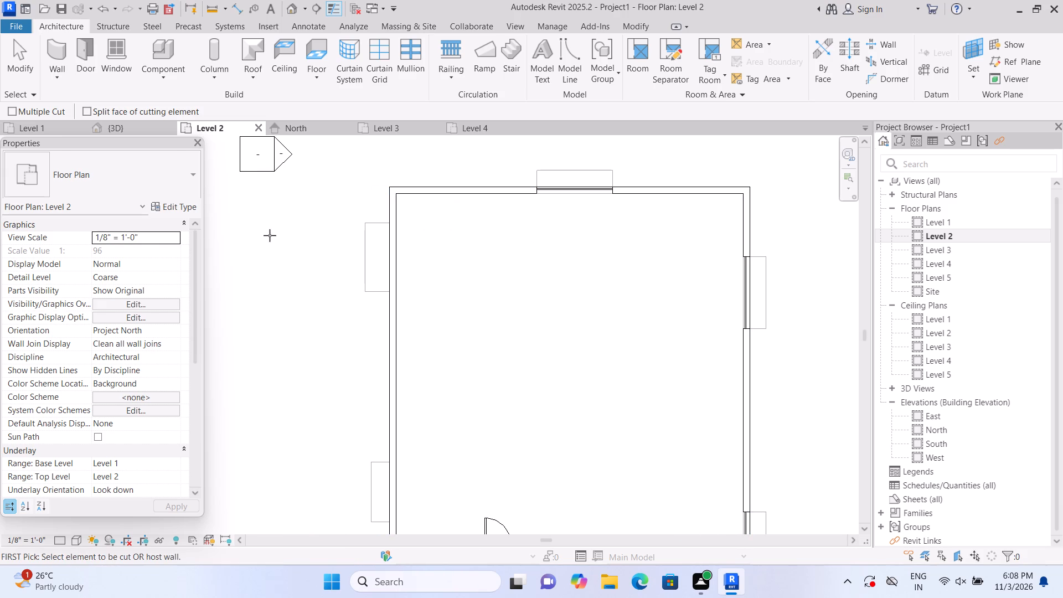
click(49, 55)
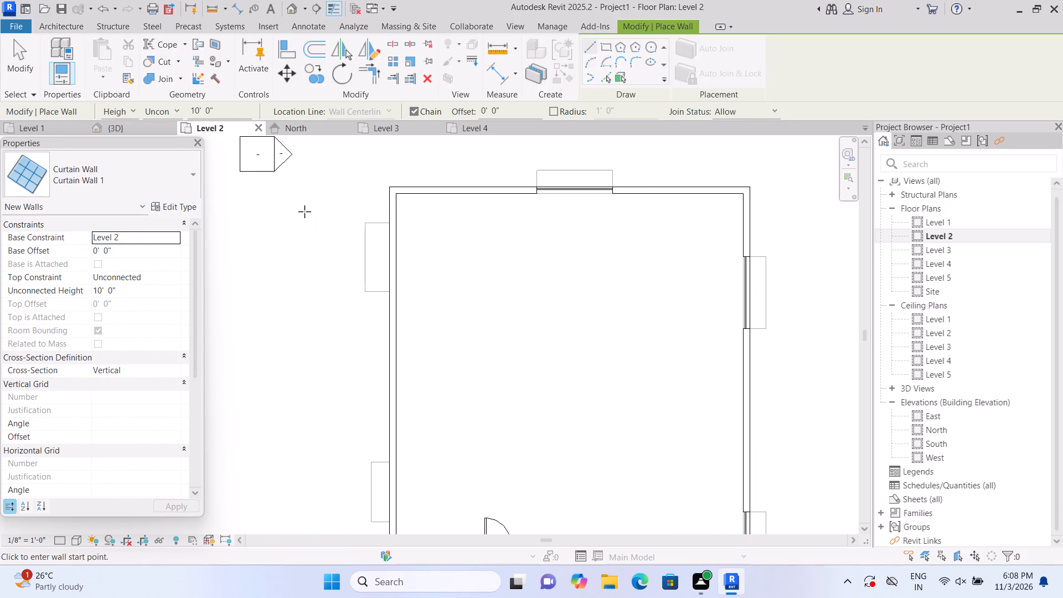
click(390, 228)
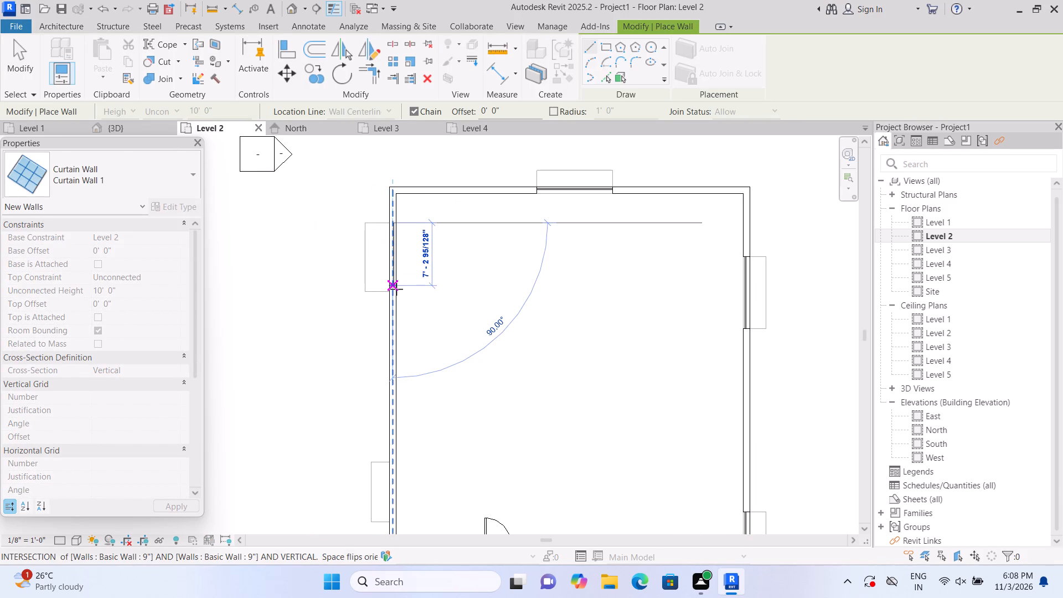
click(395, 293)
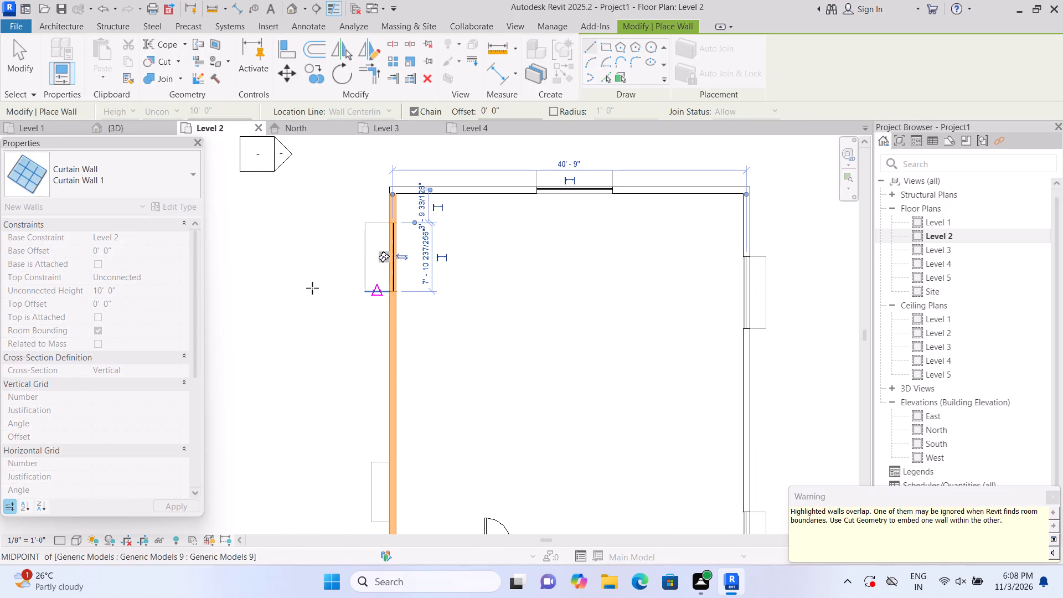
click(177, 66)
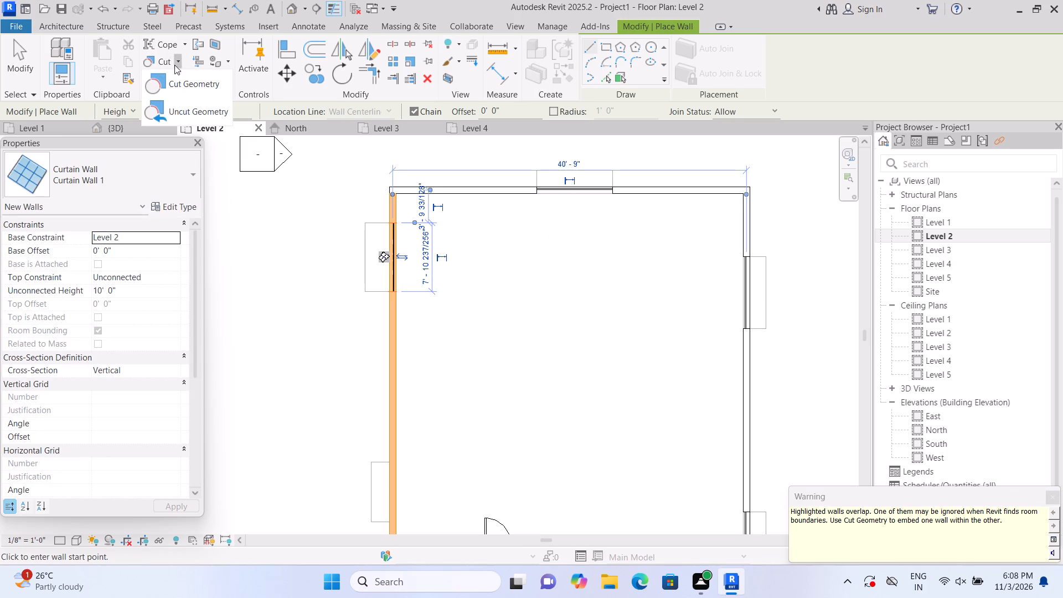
click(178, 86)
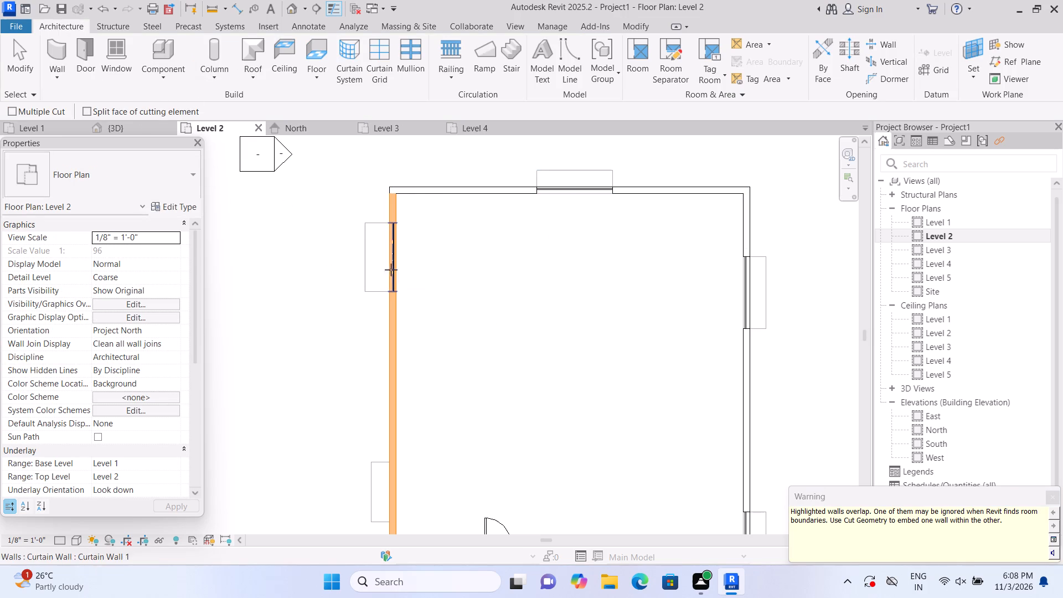
click(388, 323)
click(398, 258)
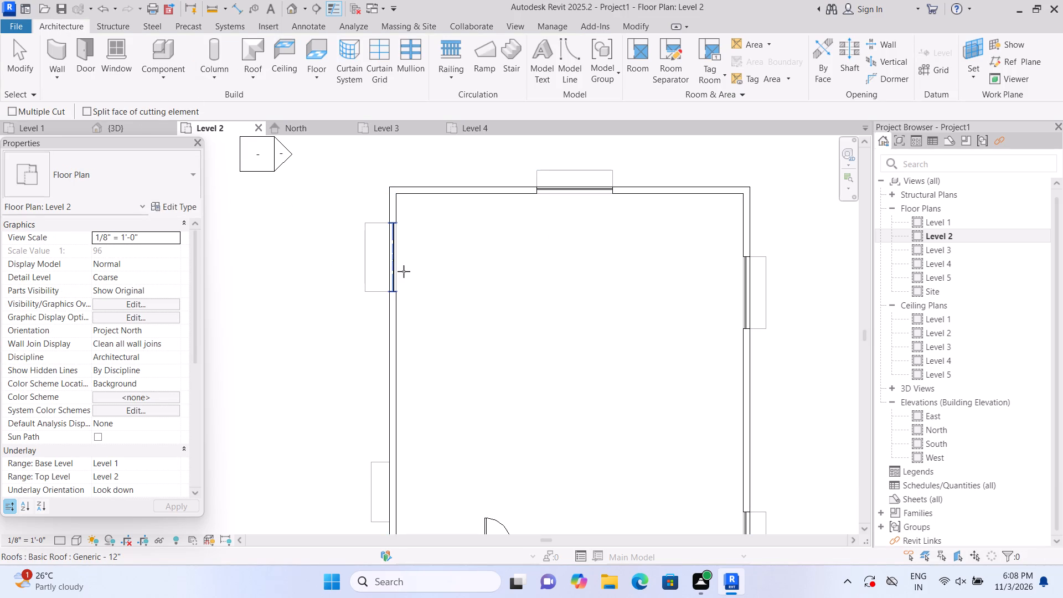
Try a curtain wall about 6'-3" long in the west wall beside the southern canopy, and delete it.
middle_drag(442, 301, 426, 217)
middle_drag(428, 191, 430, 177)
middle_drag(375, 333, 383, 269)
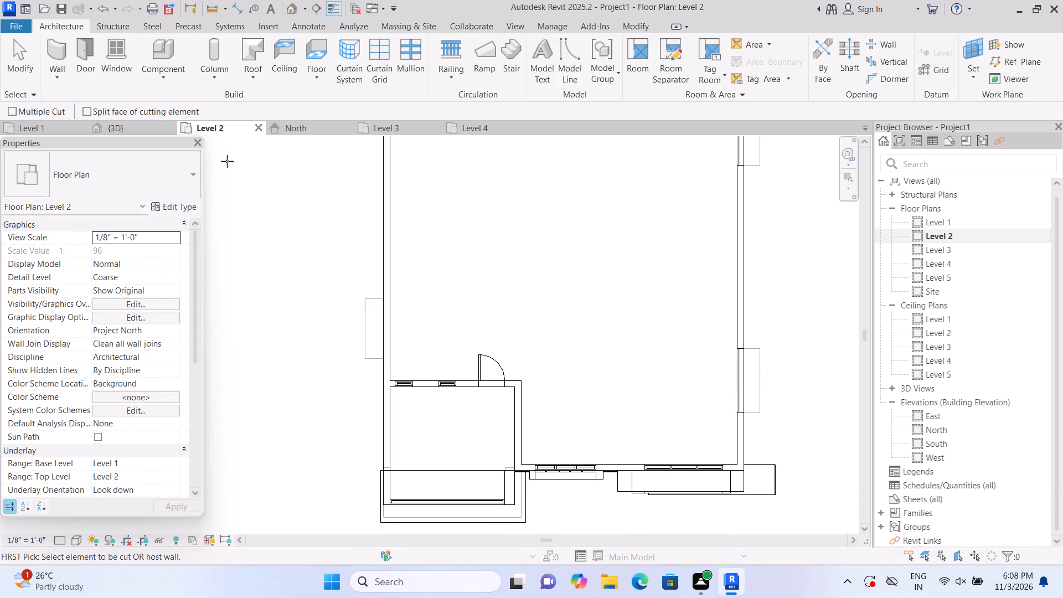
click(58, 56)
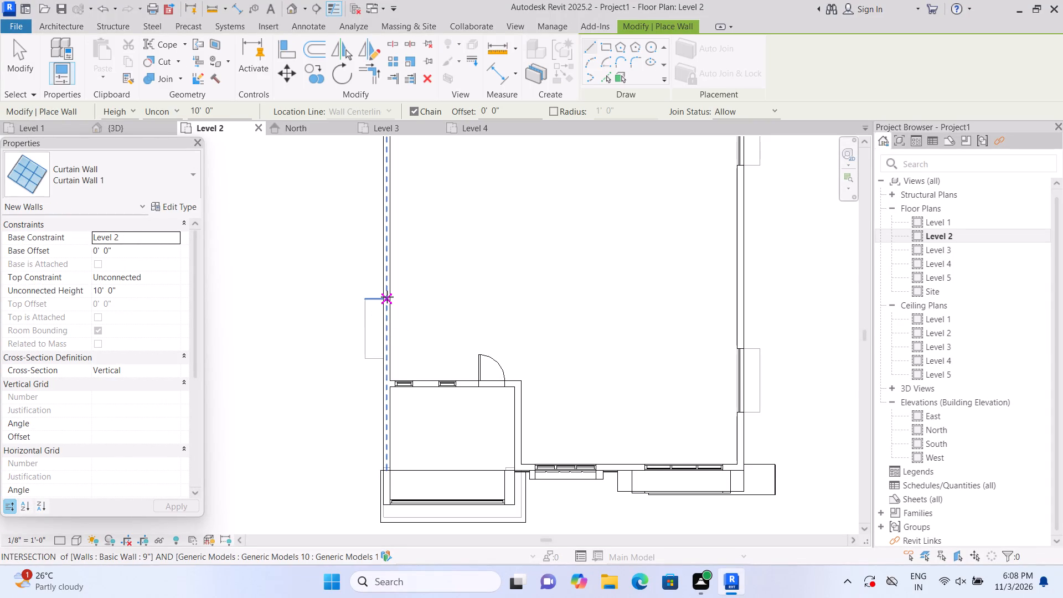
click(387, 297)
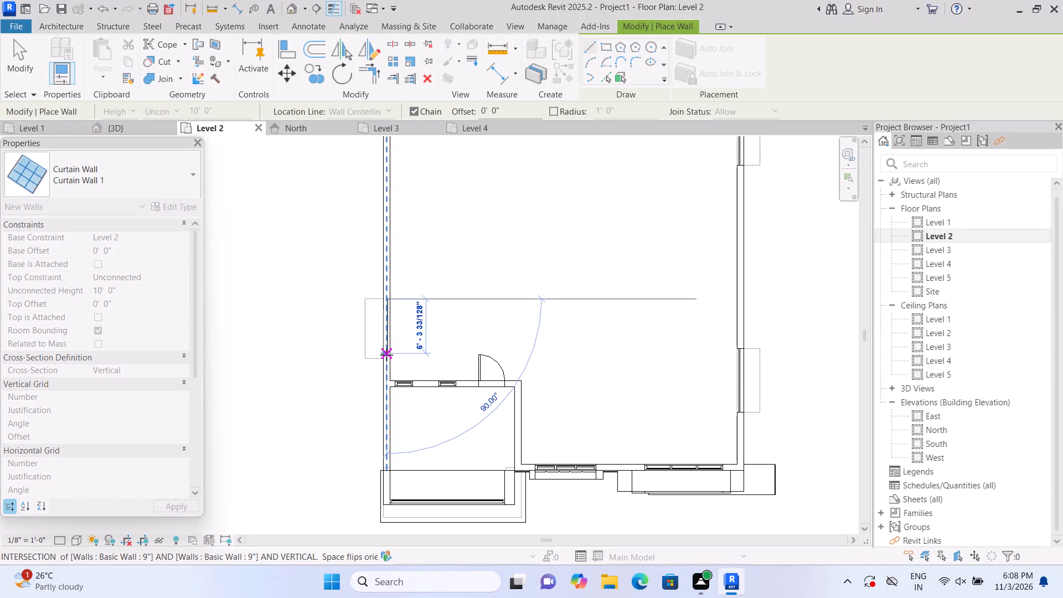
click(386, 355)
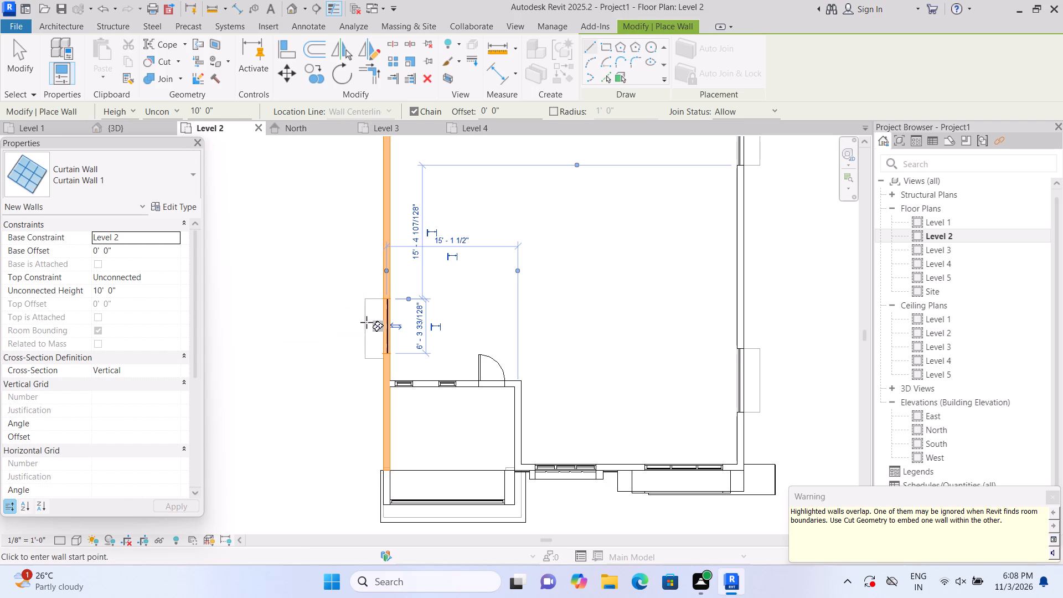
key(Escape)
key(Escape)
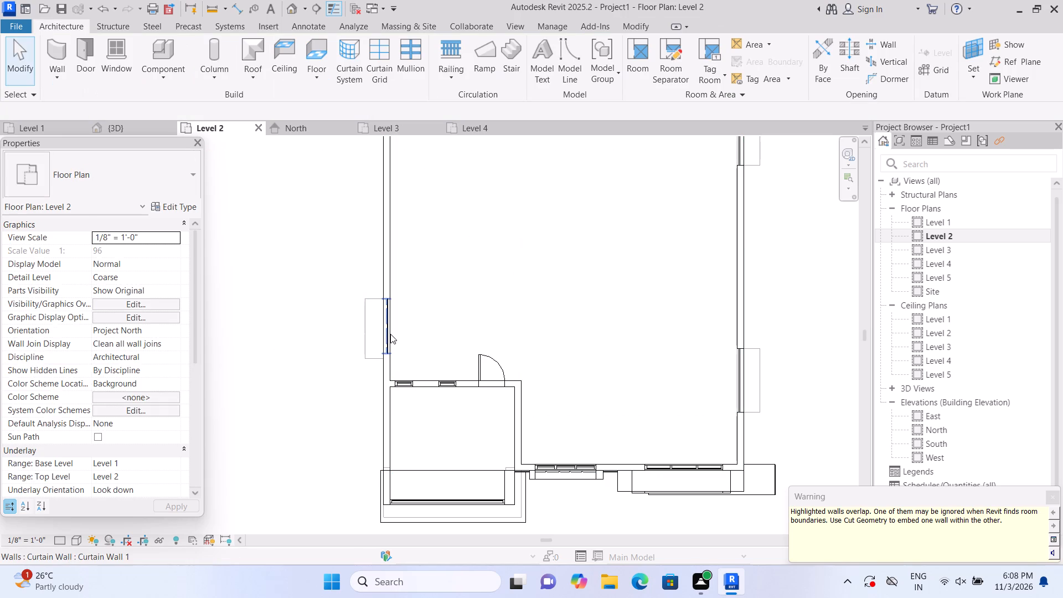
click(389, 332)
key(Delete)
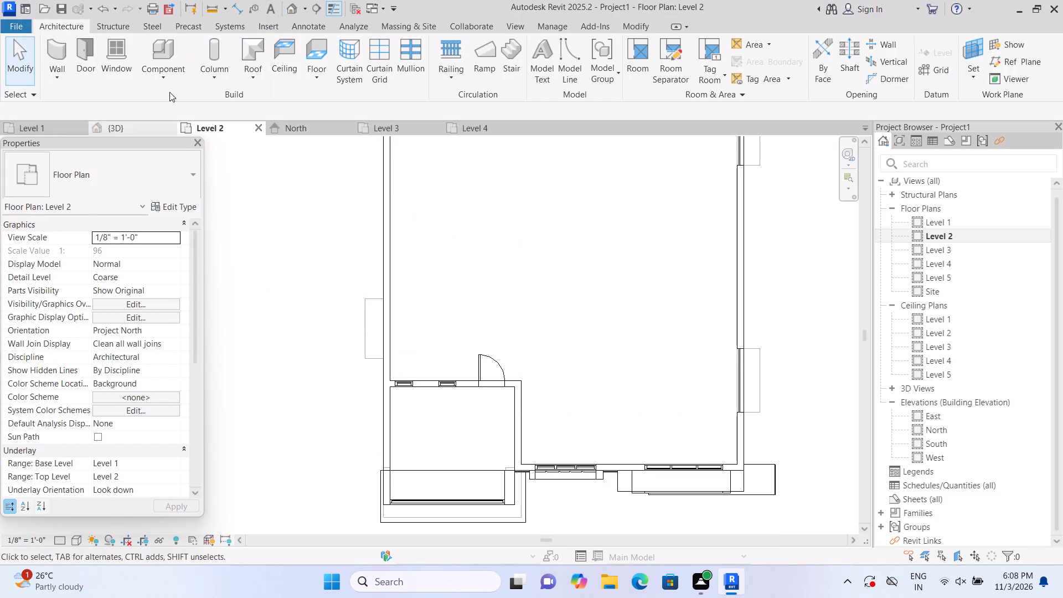
Draw a curtain wall about 7'-1" long in the west wall beside the southern canopy and cut it into the wall.
click(64, 49)
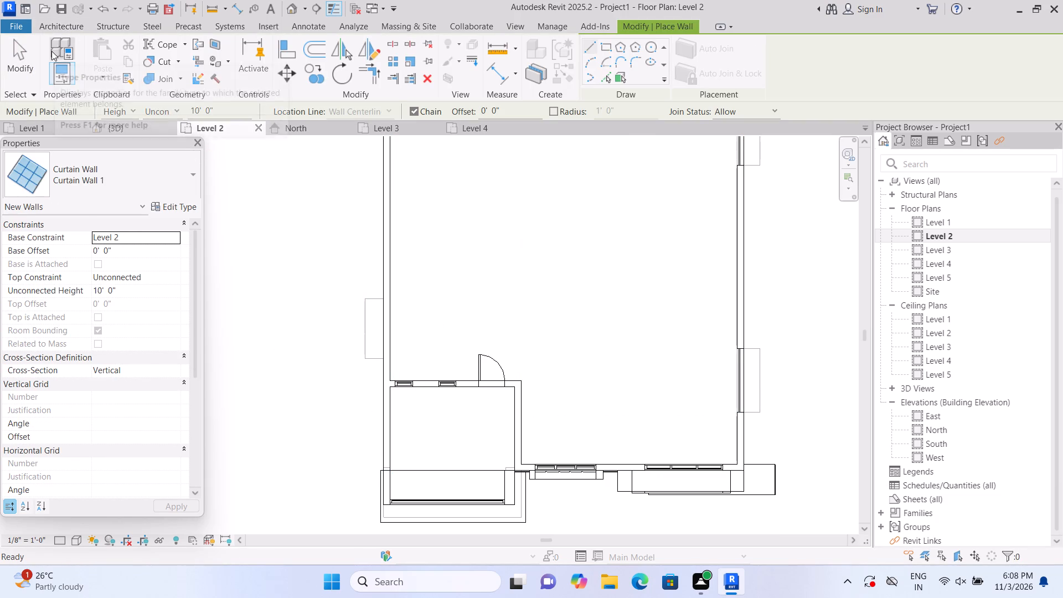
click(390, 299)
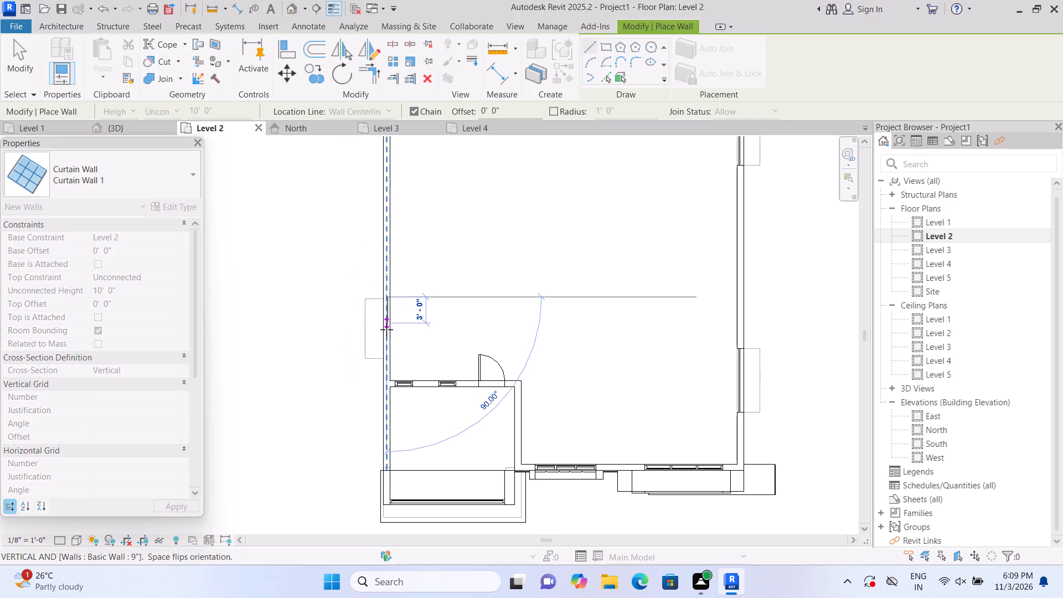
click(385, 359)
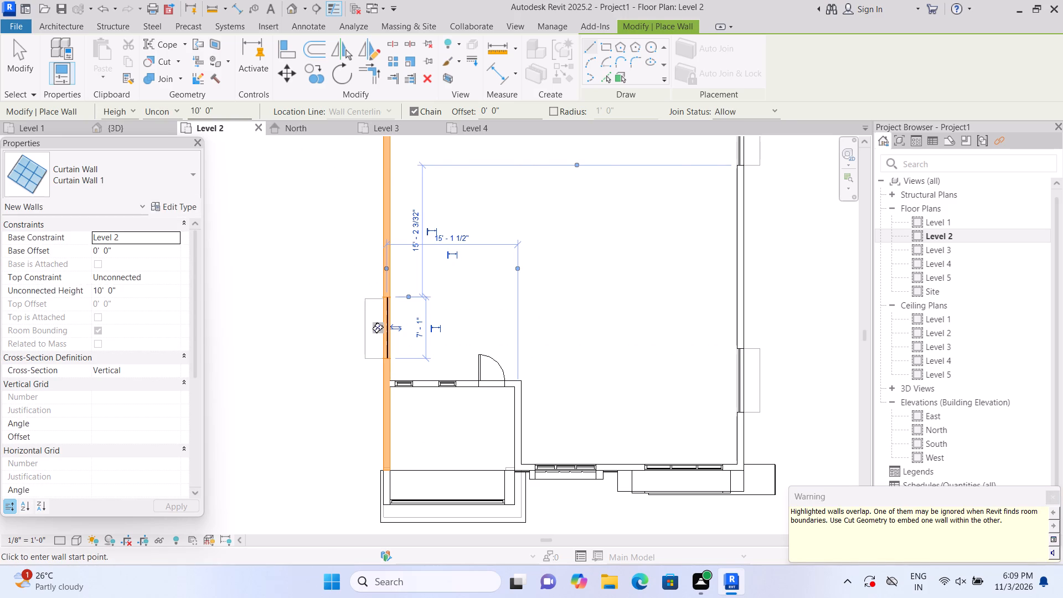
click(178, 61)
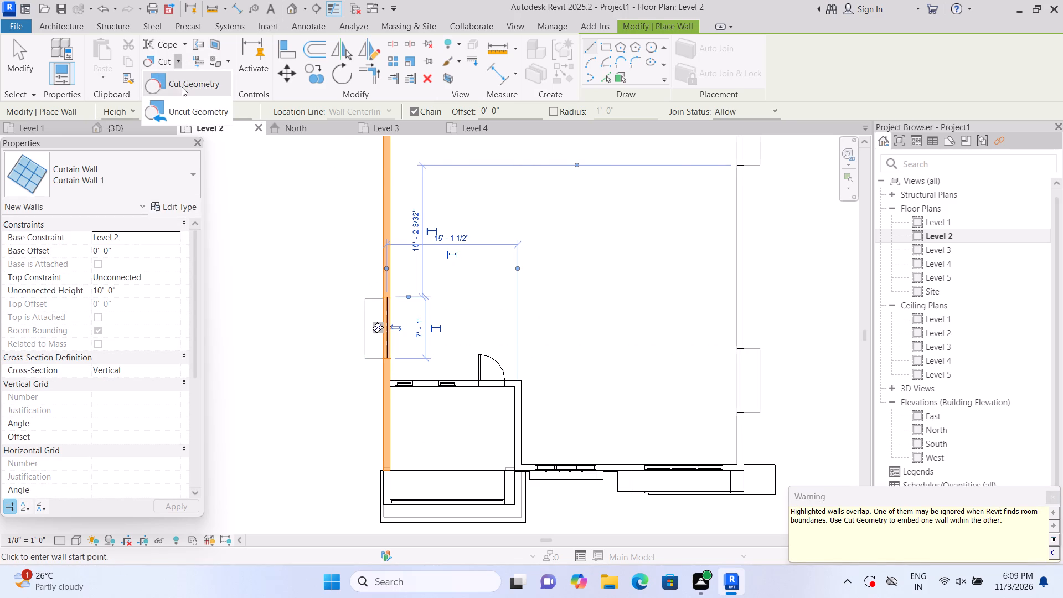
click(182, 87)
click(385, 213)
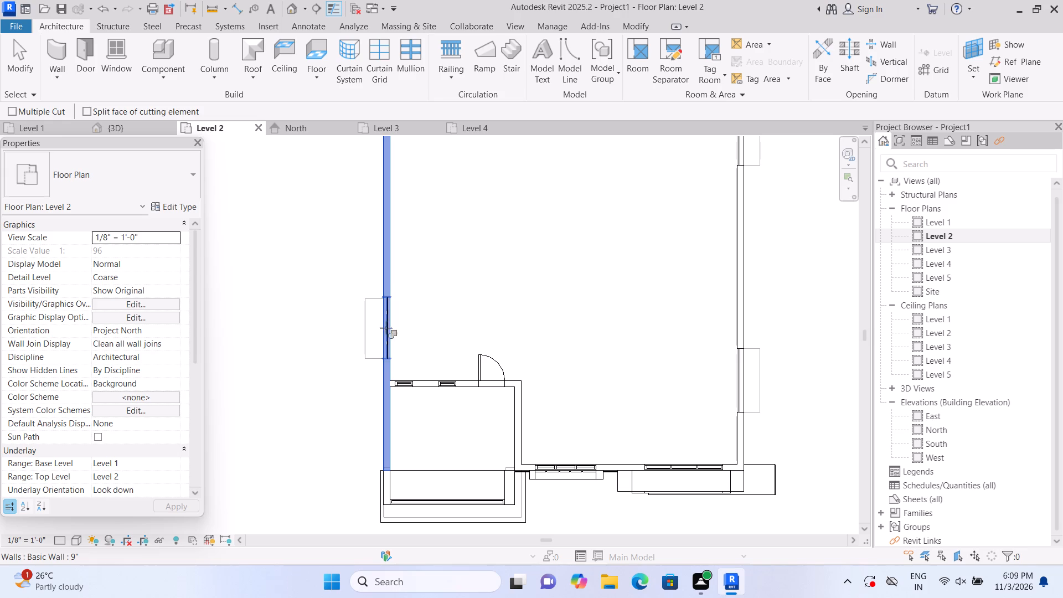
click(385, 329)
In the 3D view, shorten the southern Level 2 east curtain wall to a base offset of about 3'-5" and a height of about 5'-8".
scroll(485, 256, down, 3)
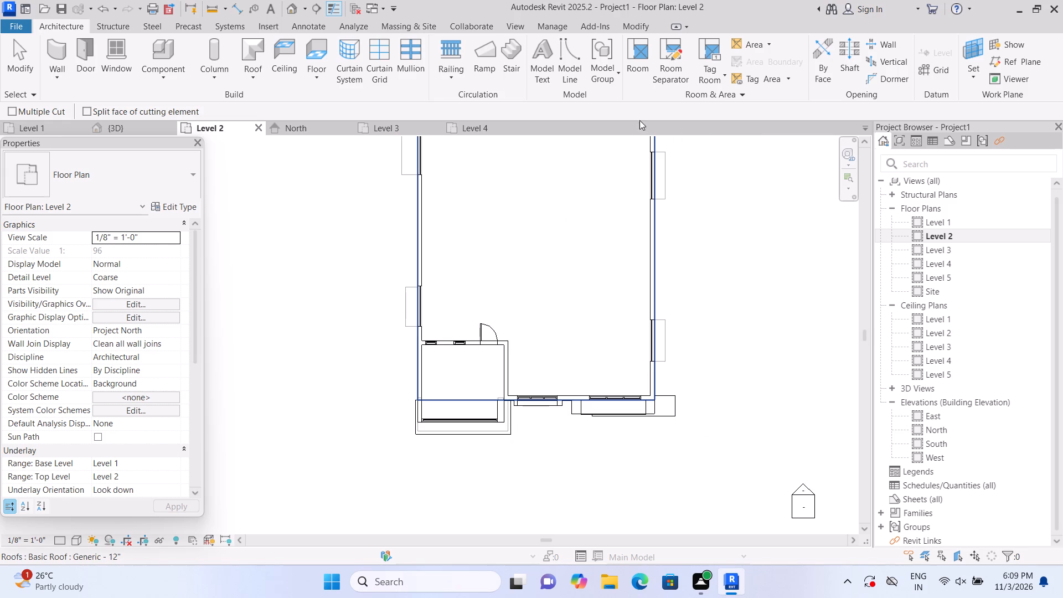
click(288, 14)
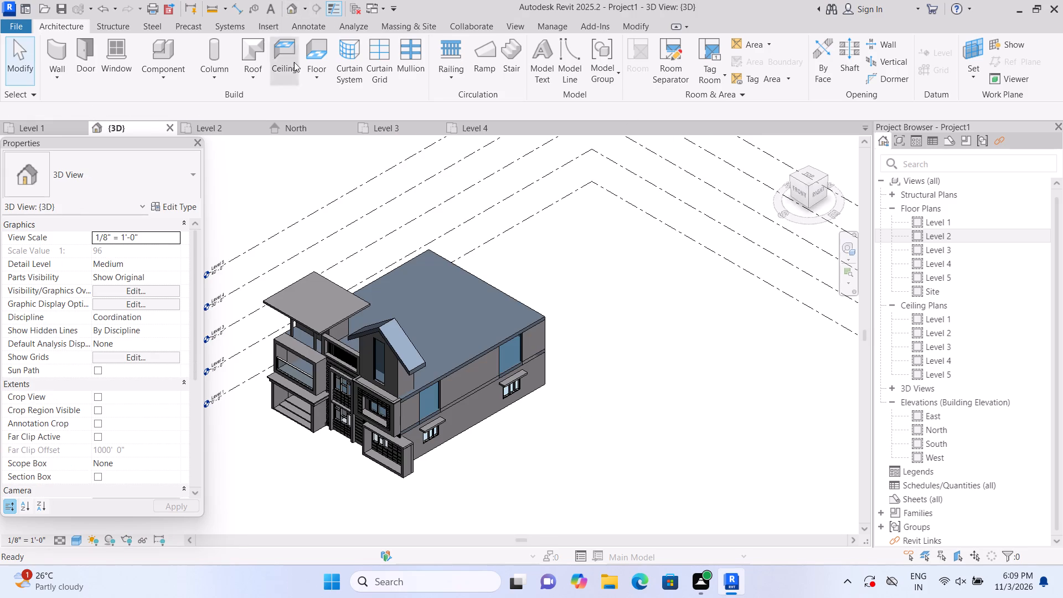
middle_drag(652, 456, 608, 472)
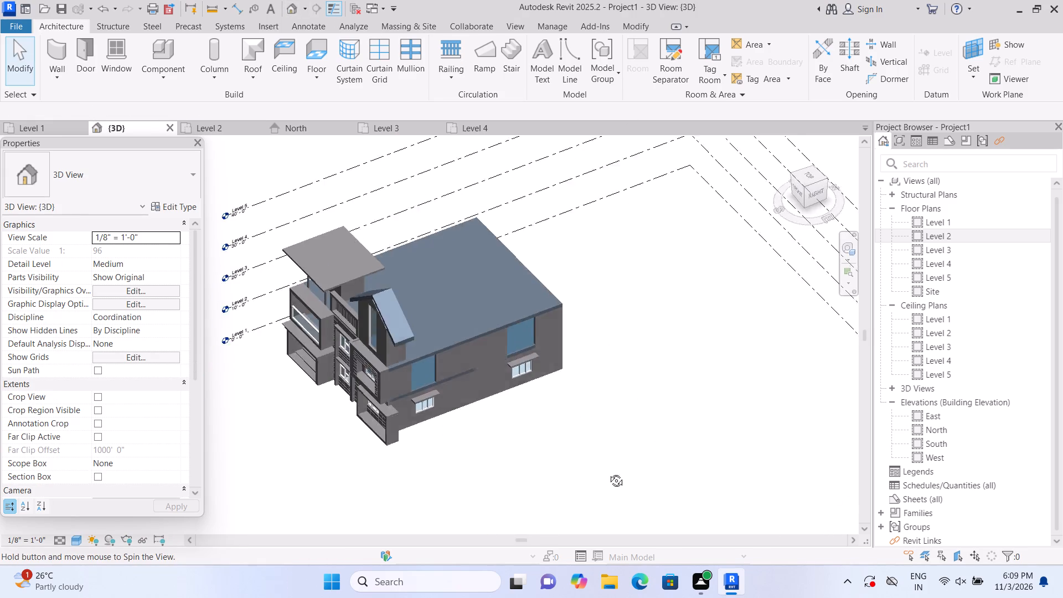
middle_drag(608, 472, 618, 292)
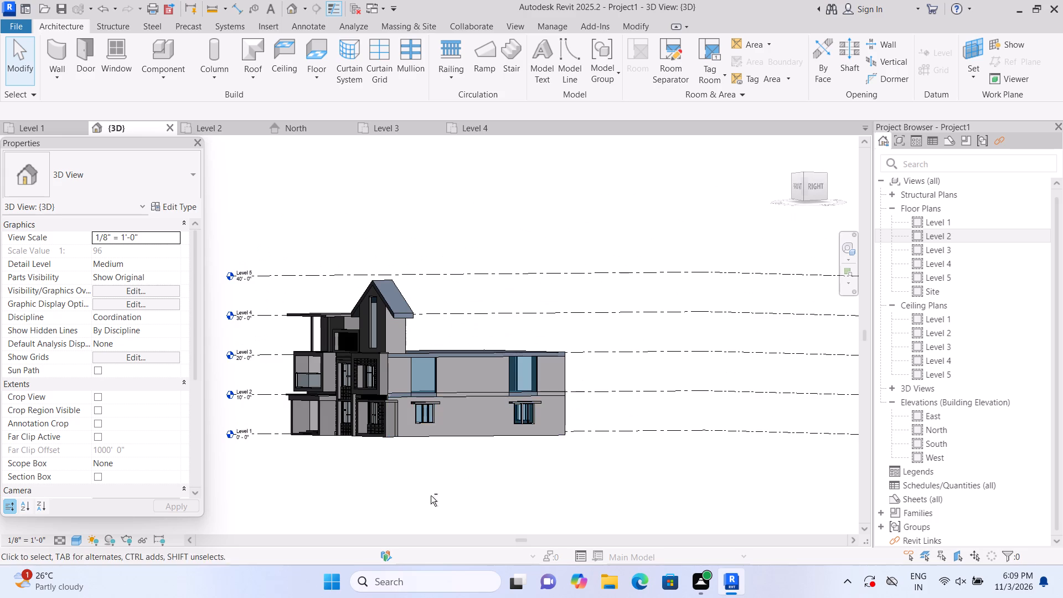
shift+middle_drag(329, 502, 380, 500)
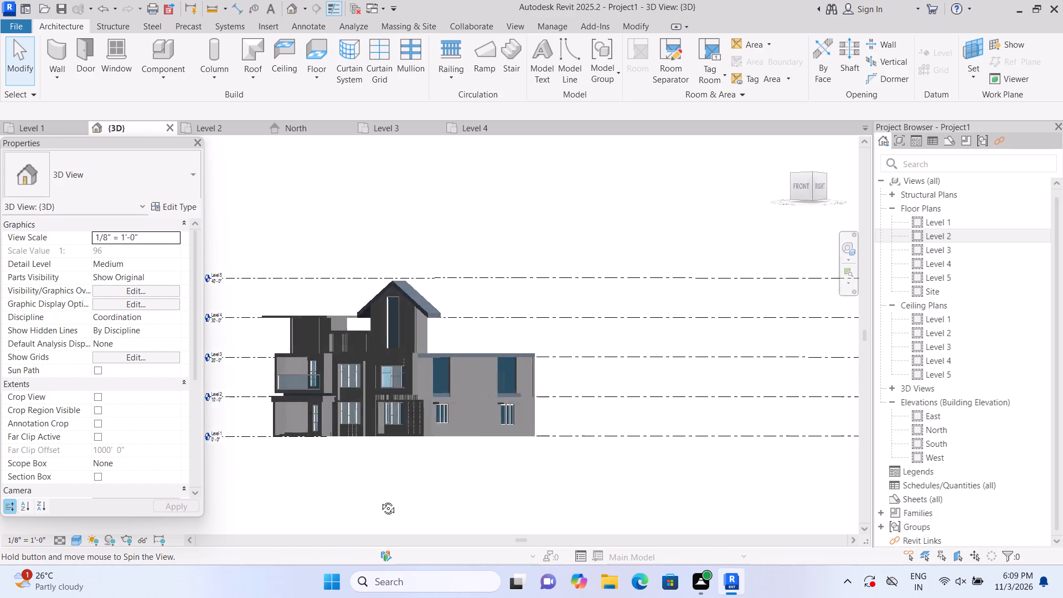
shift+middle_drag(380, 500, 349, 499)
shift+middle_drag(393, 483, 395, 541)
scroll(425, 452, up, 1)
middle_drag(436, 462, 503, 535)
scroll(506, 486, up, 4)
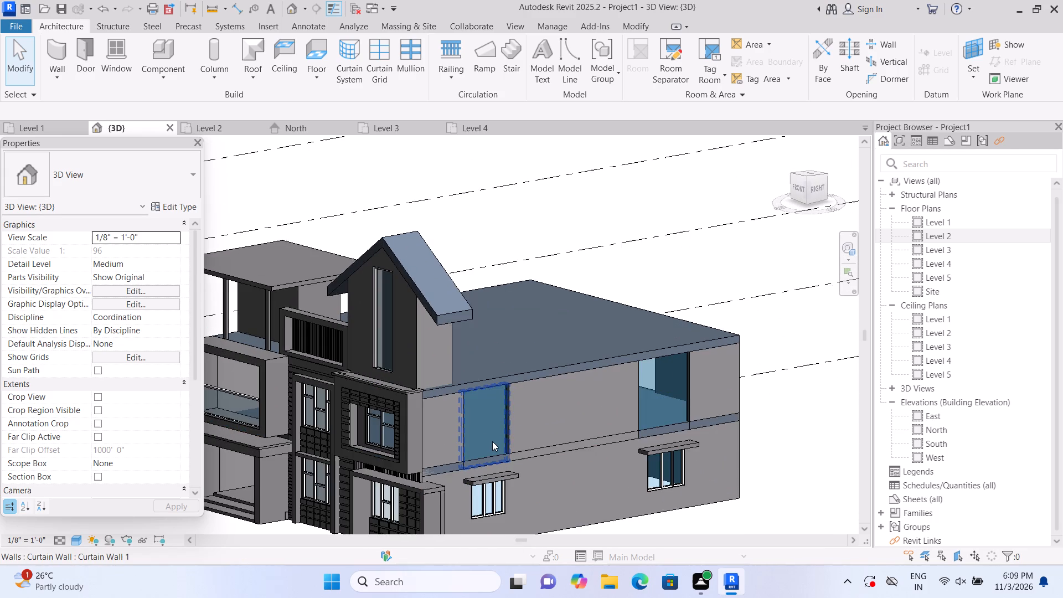
scroll(492, 441, up, 3)
click(492, 440)
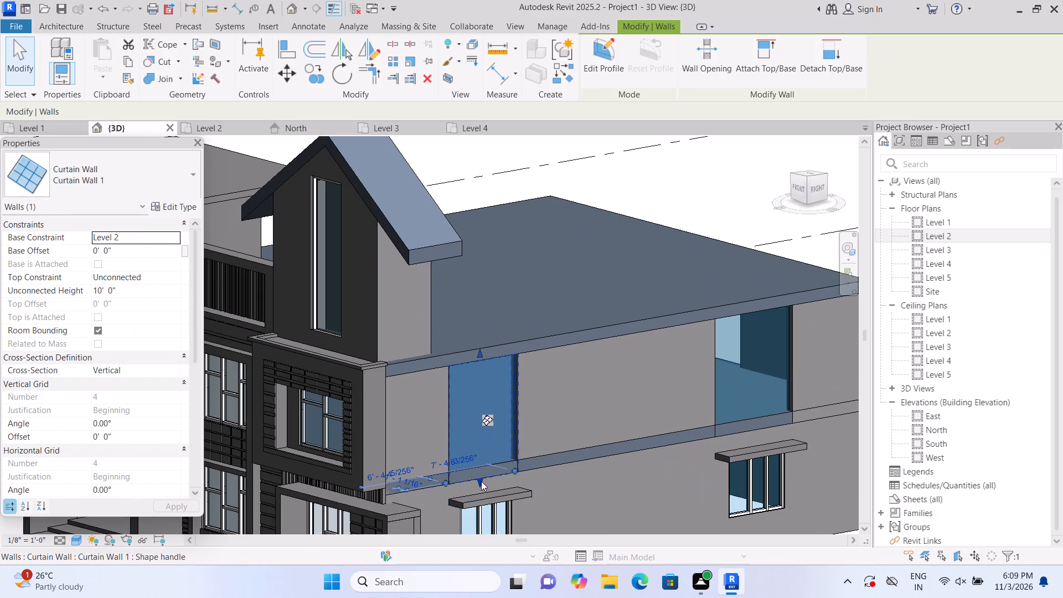
drag(481, 480, 484, 437)
drag(480, 351, 485, 374)
drag(480, 367, 480, 370)
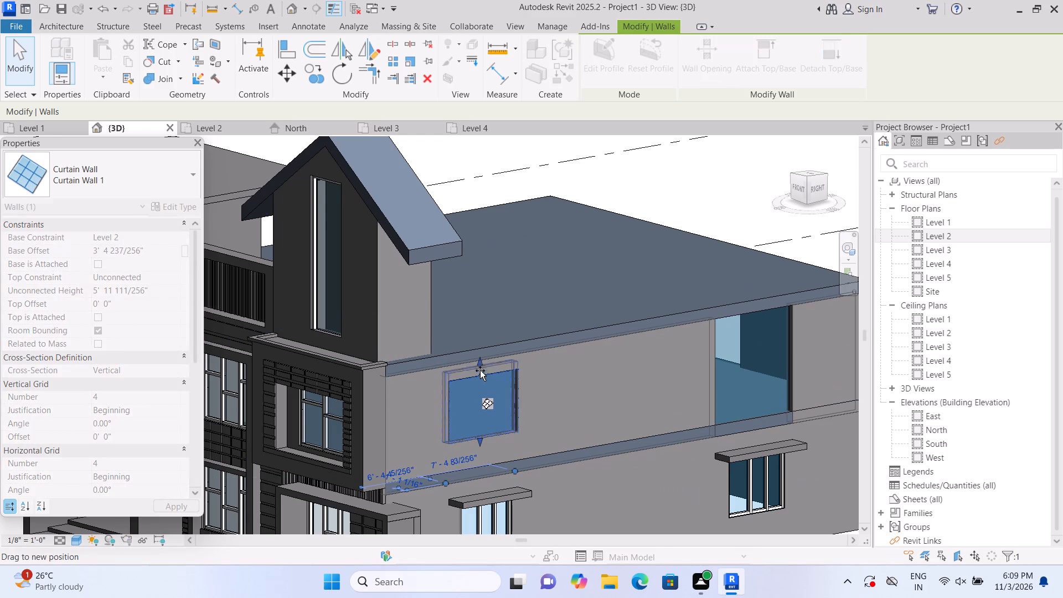
drag(480, 370, 481, 374)
triple_click(481, 374)
drag(478, 369, 481, 378)
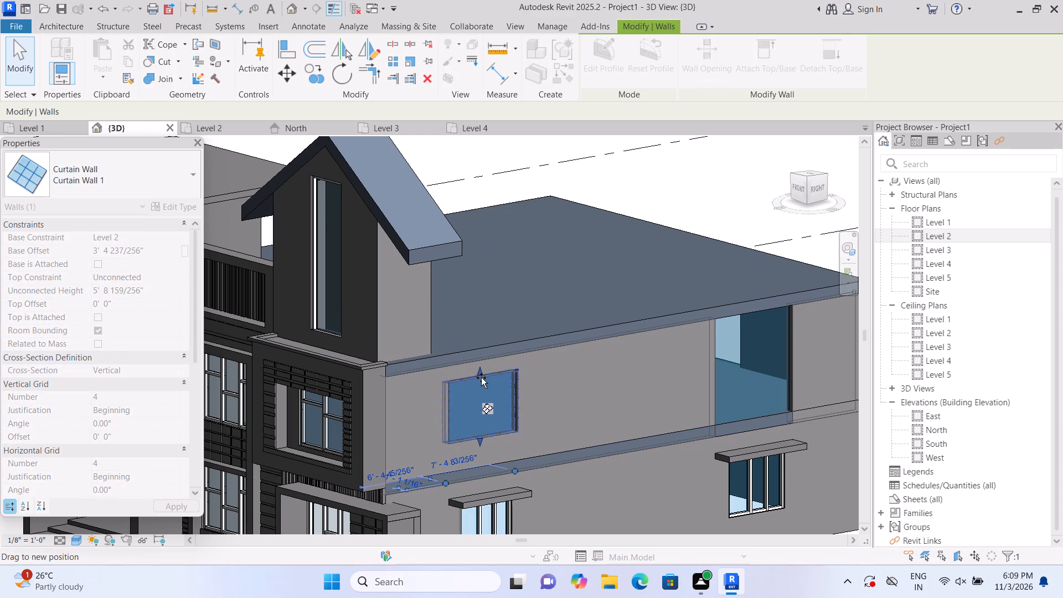
drag(481, 378, 482, 378)
click(661, 197)
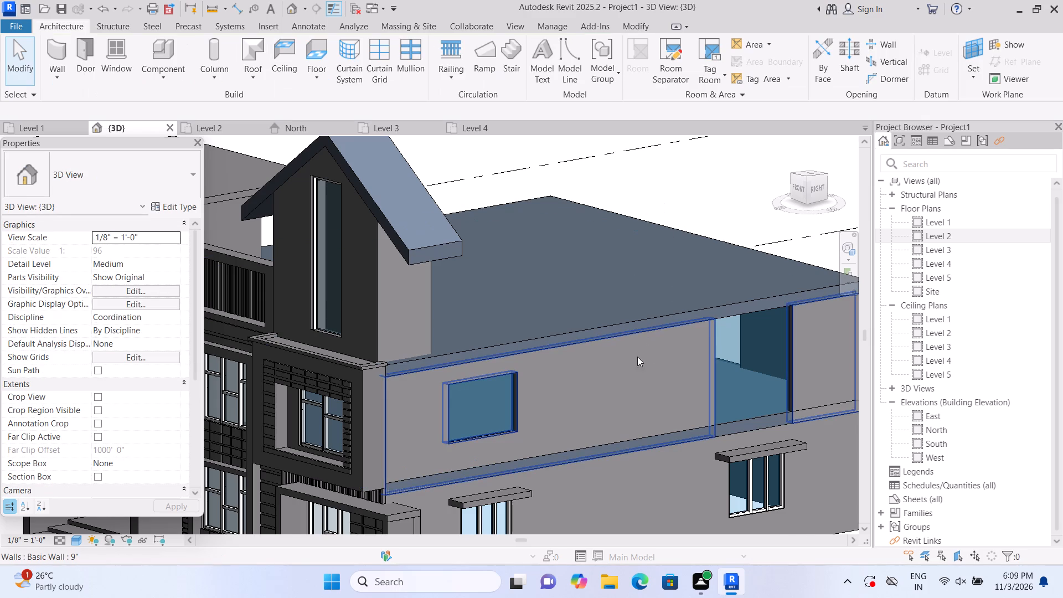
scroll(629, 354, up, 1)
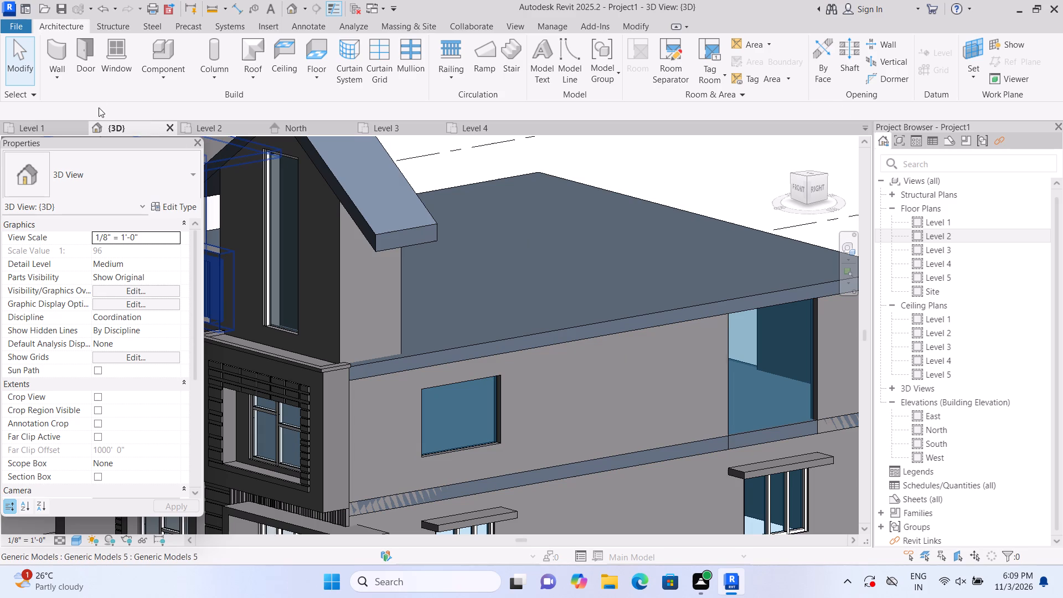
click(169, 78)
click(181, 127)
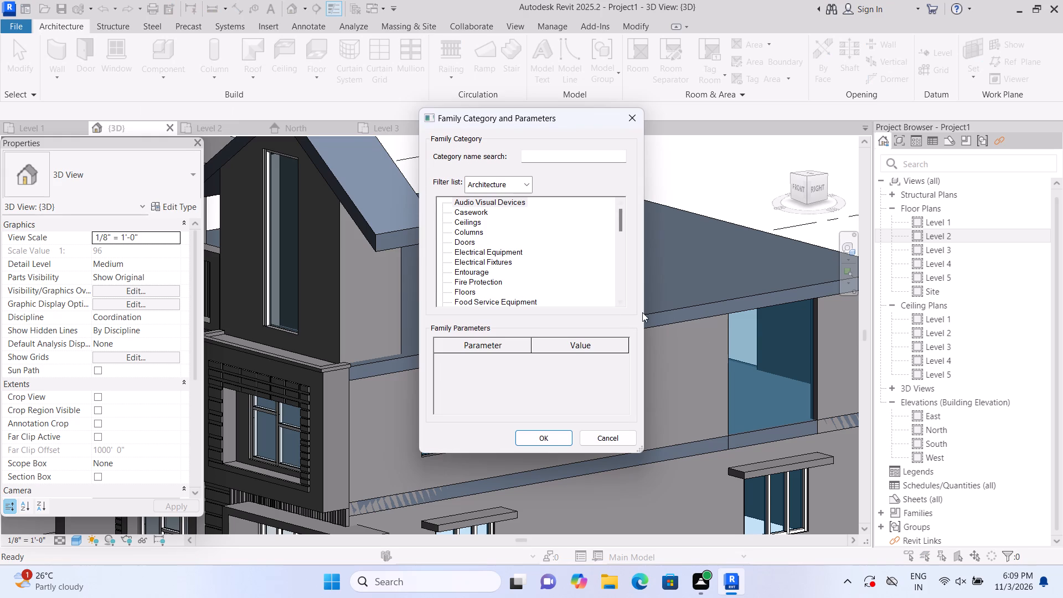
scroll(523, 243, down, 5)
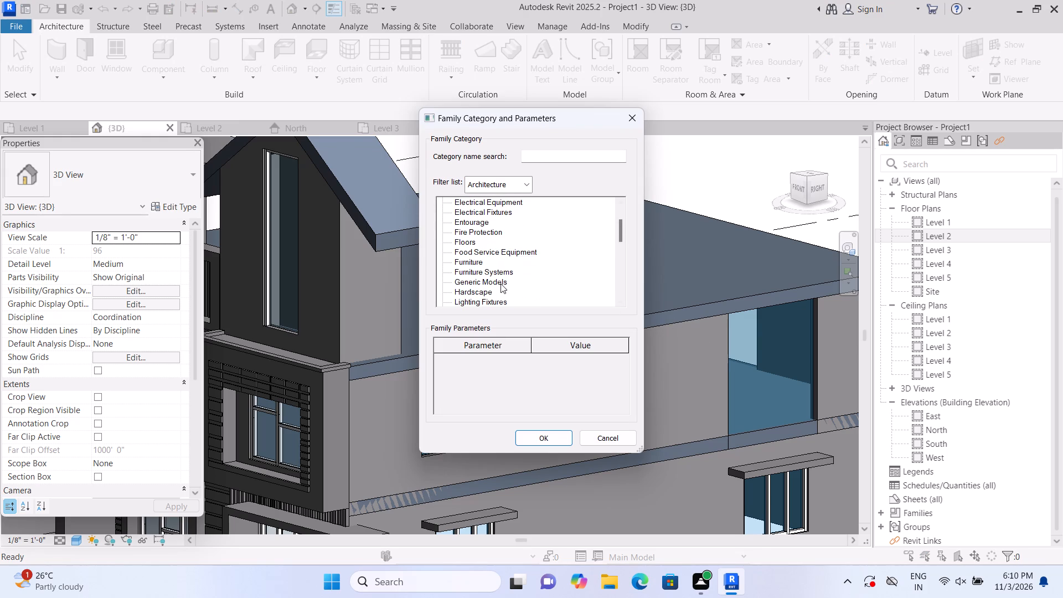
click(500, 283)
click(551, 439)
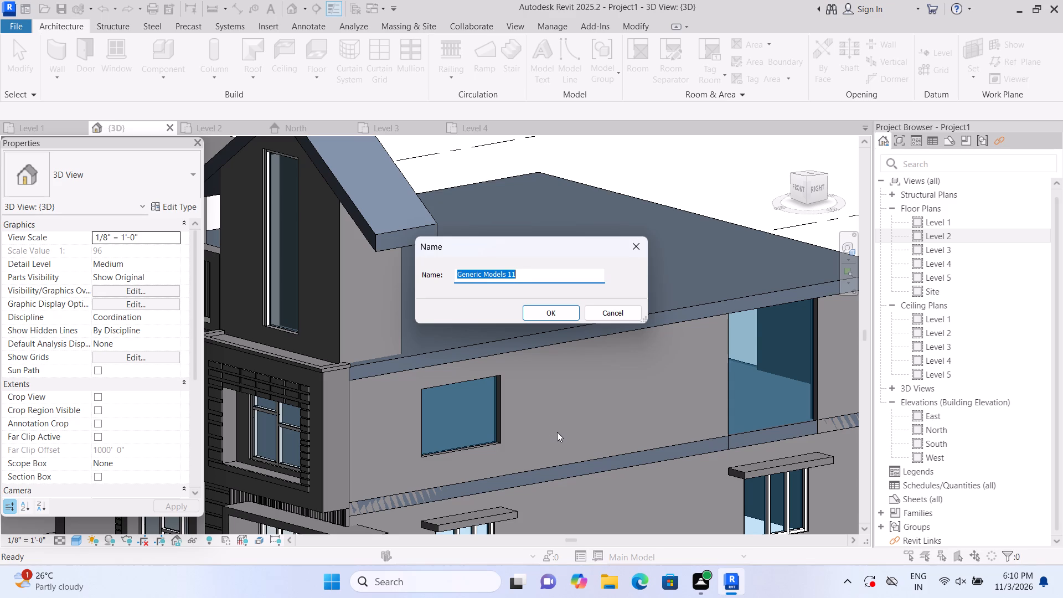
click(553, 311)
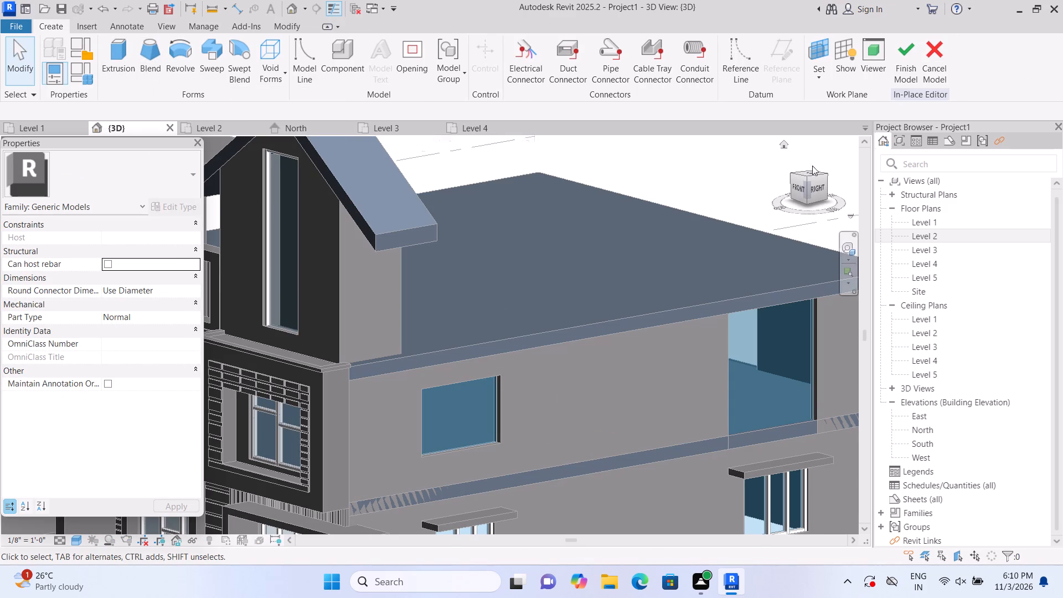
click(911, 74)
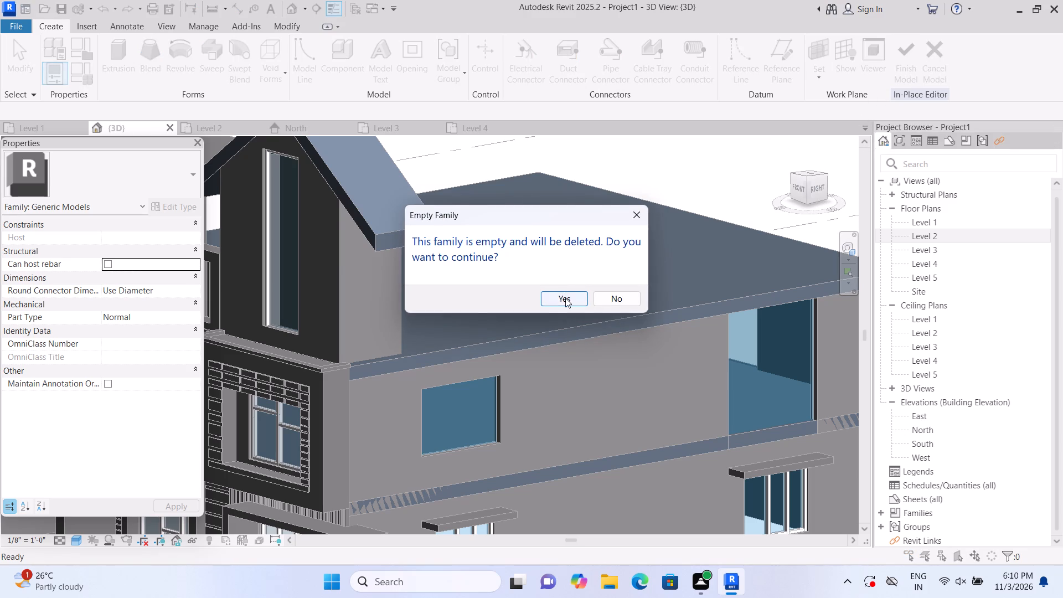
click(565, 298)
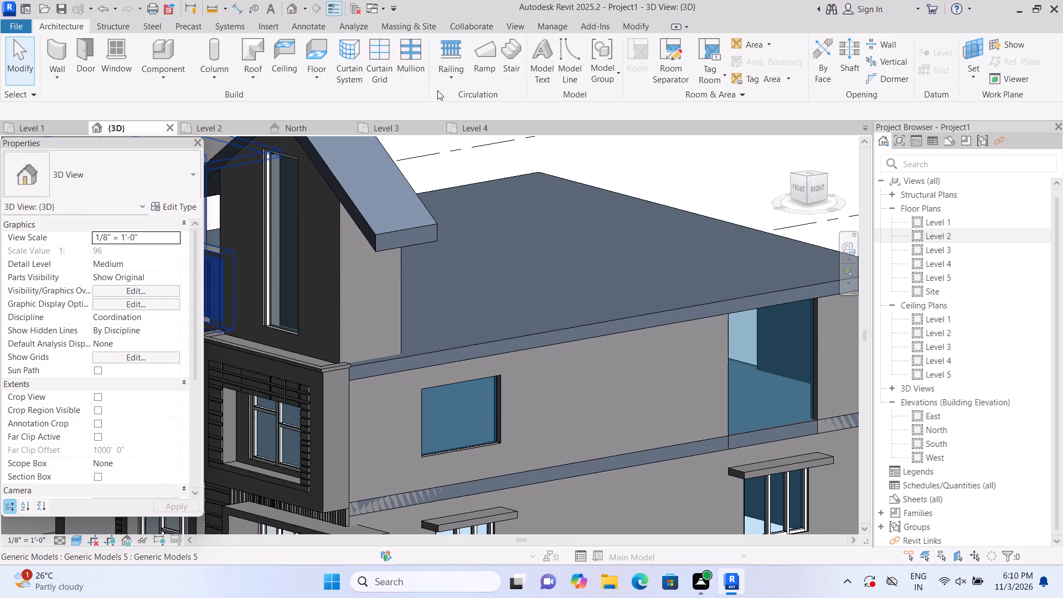
Divide the southern Level 2 east curtain wall into three panels with two vertical curtain grid lines, the first 2'-11" from its south edge.
double_click(384, 80)
scroll(447, 442, up, 1)
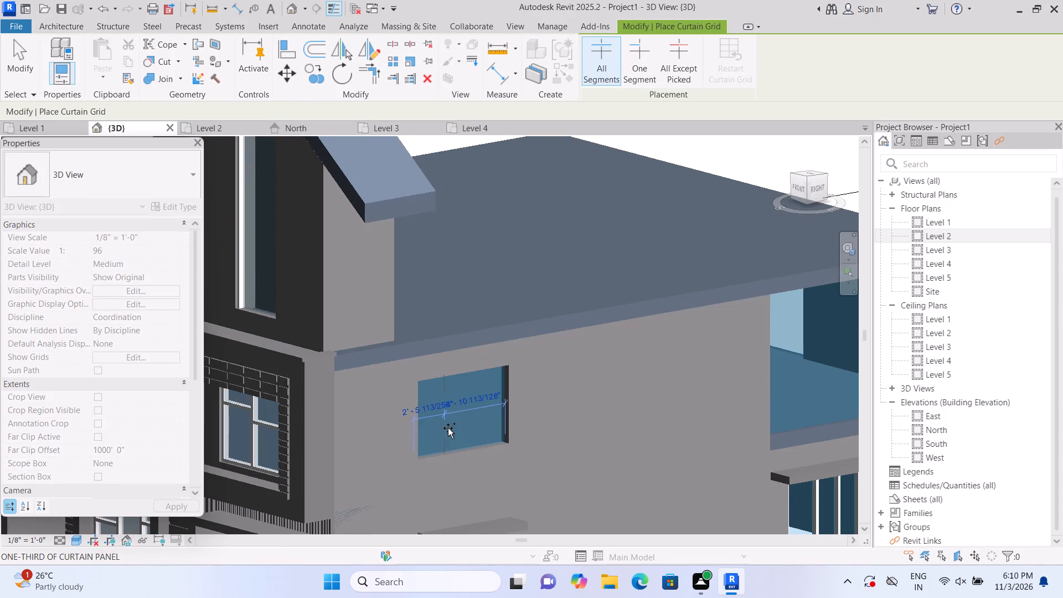
middle_drag(448, 428, 443, 378)
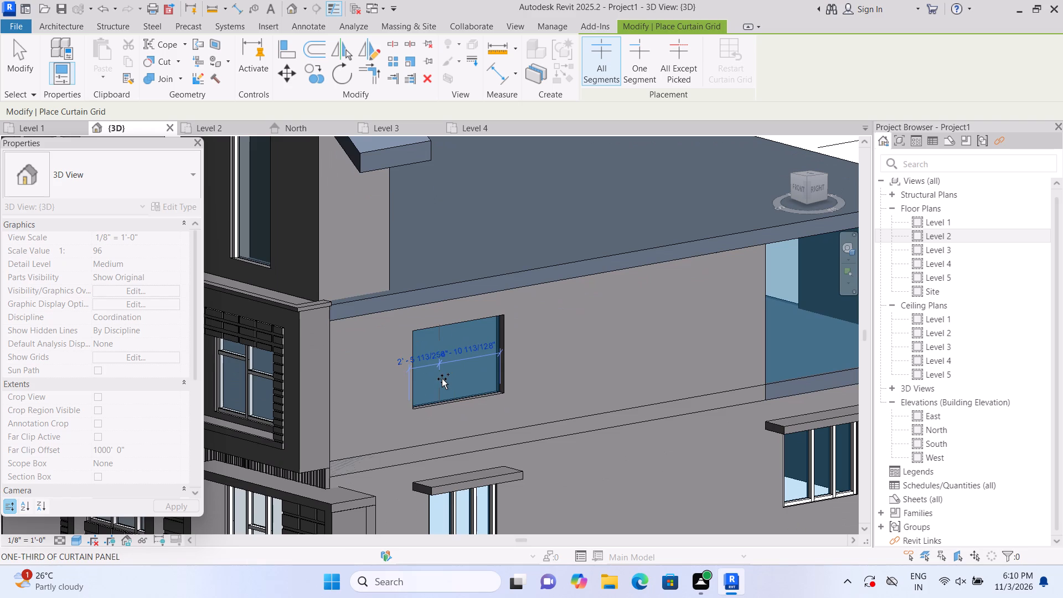
scroll(443, 378, up, 4)
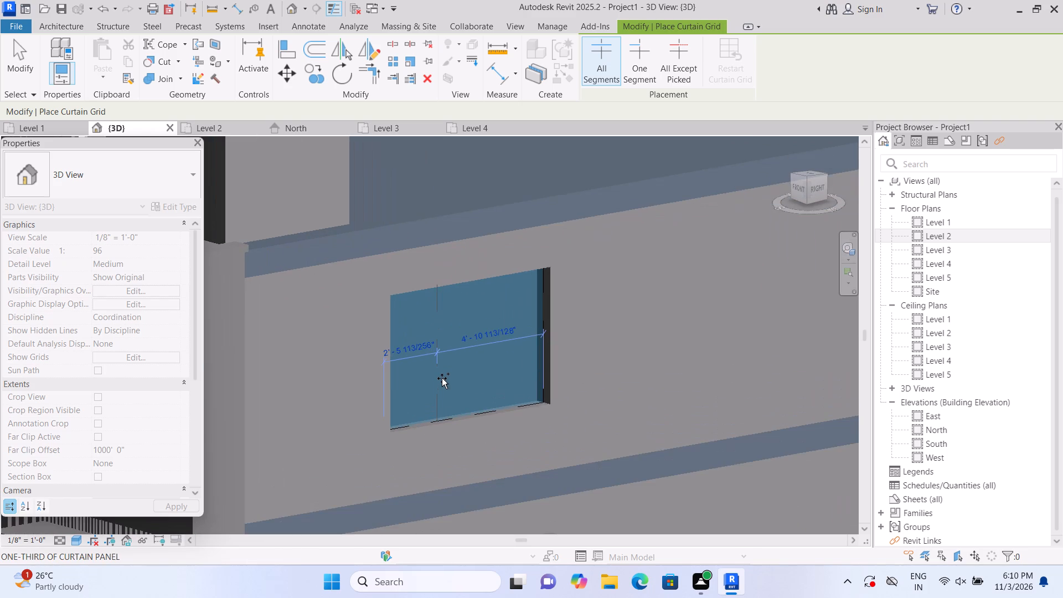
click(448, 374)
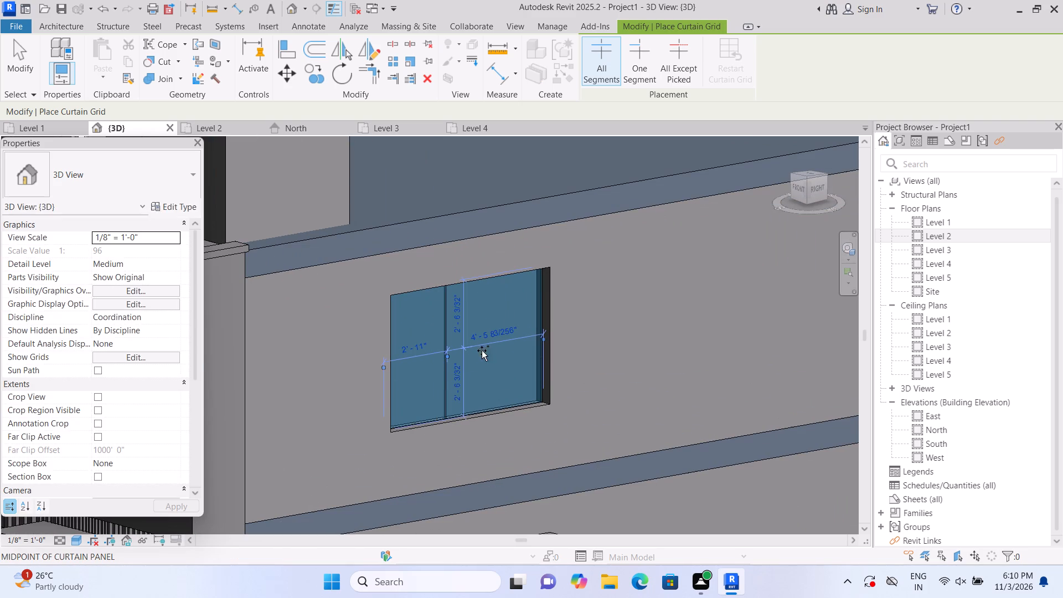
click(500, 301)
key(Escape)
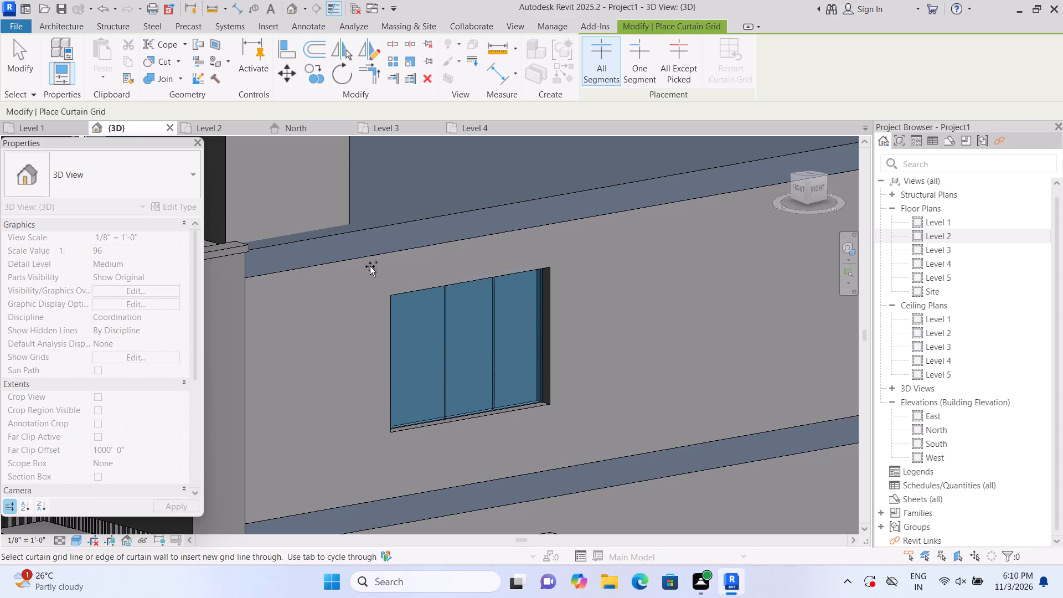
Place 2.5" x 5" rectangular mullions on both grid lines and all four borders of the southern Level 2 east window.
click(78, 28)
click(408, 71)
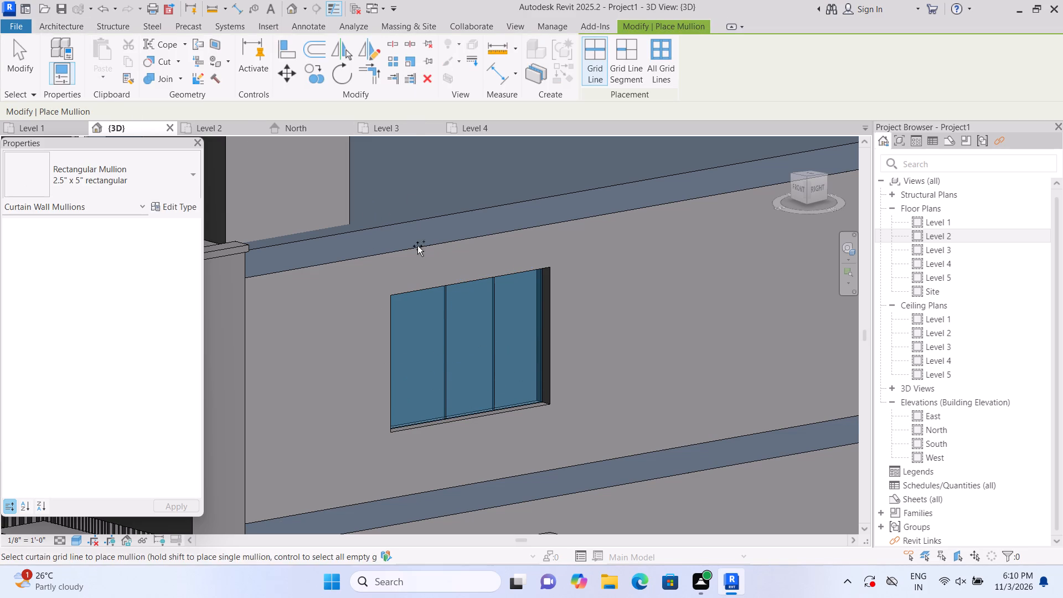
click(438, 341)
click(485, 341)
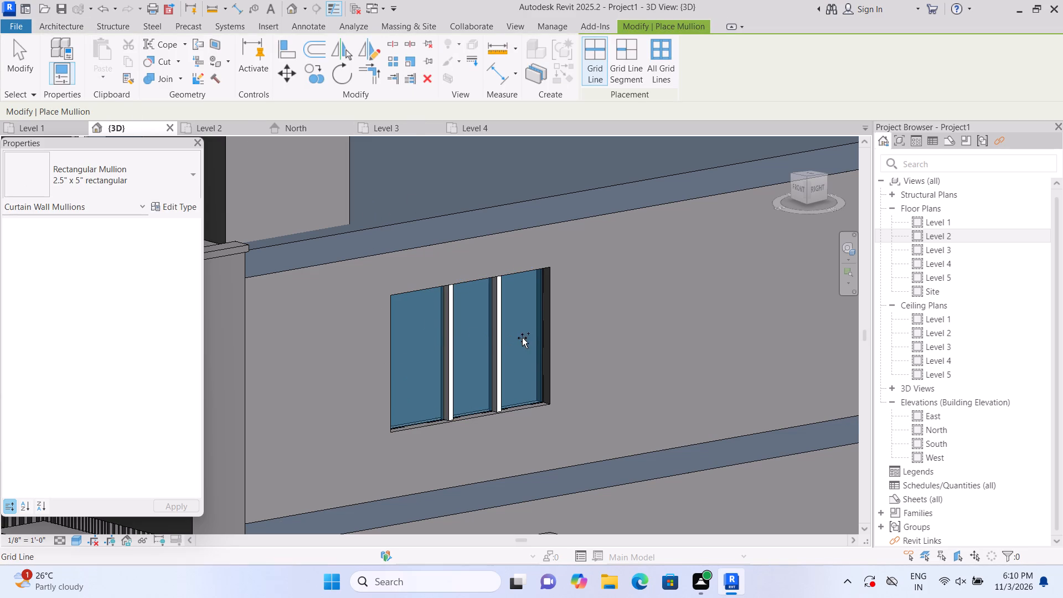
click(535, 336)
click(395, 365)
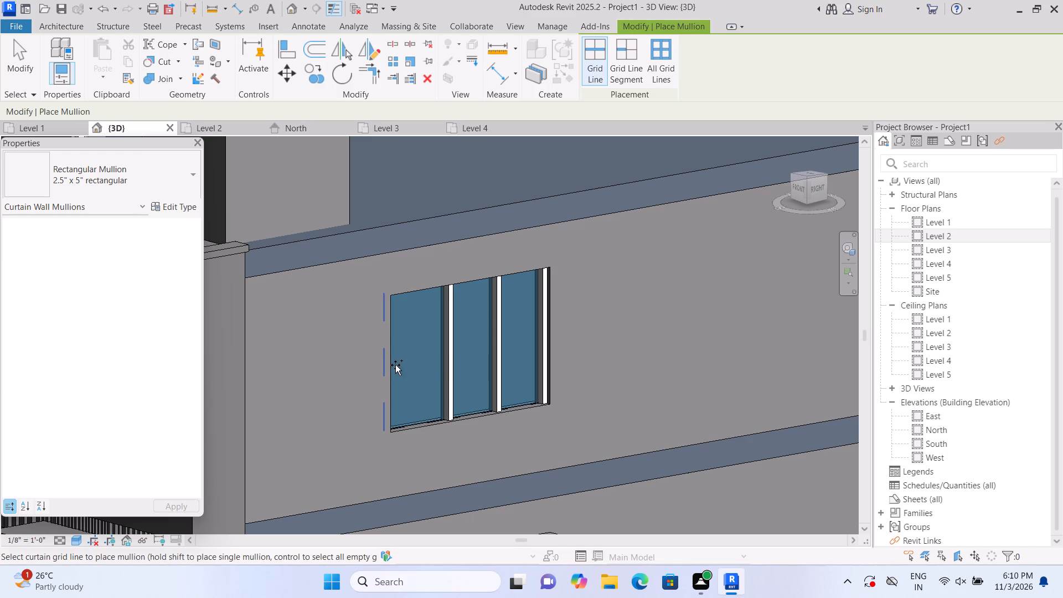
click(410, 304)
click(427, 427)
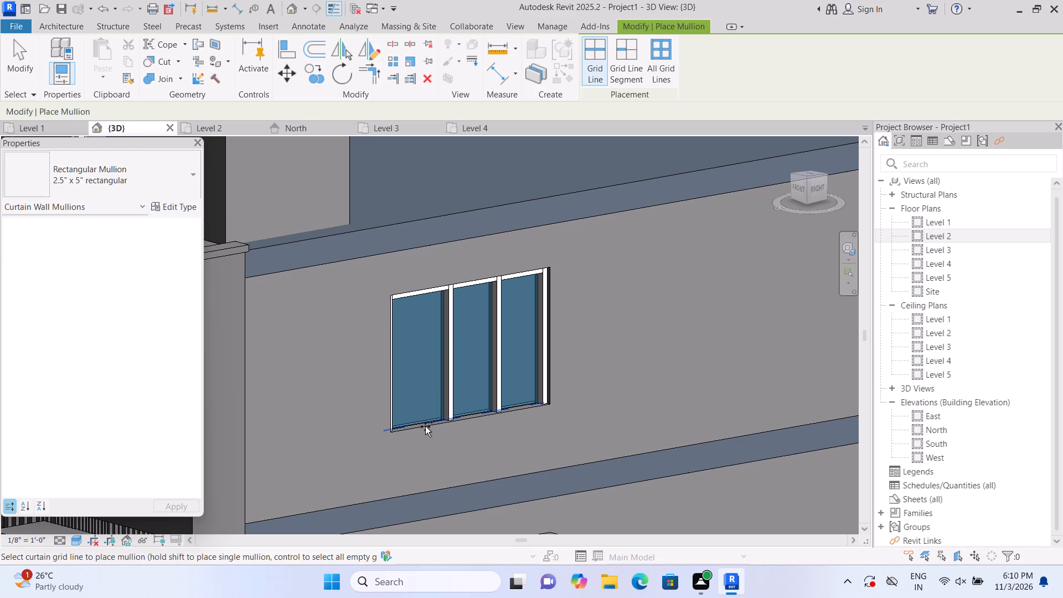
scroll(425, 428, down, 3)
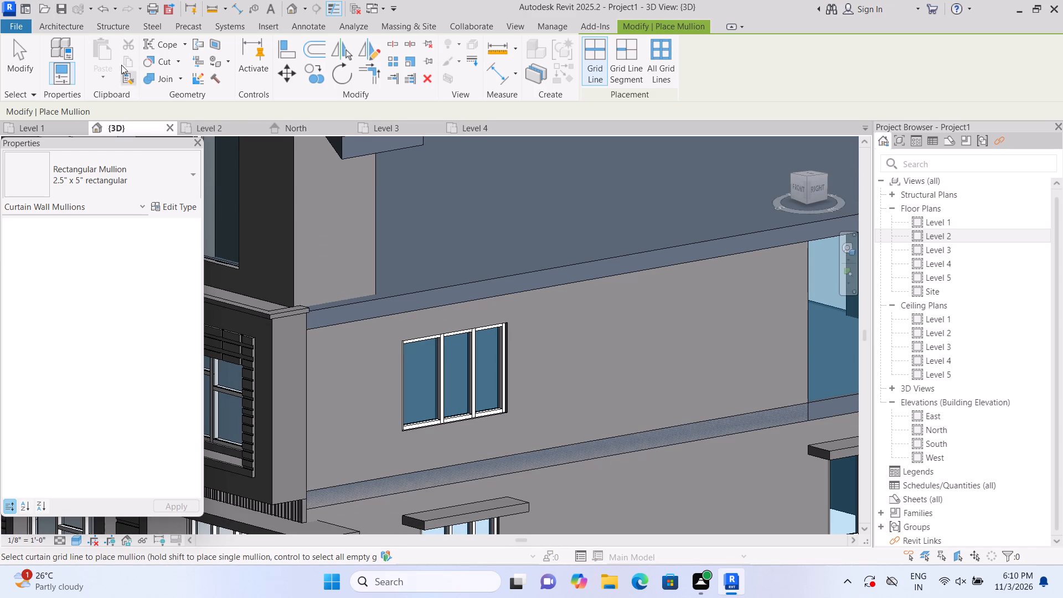
Create an in-place model in the Generic Models category for the southern Level 2 east window's canopy, accepting the default name.
click(66, 30)
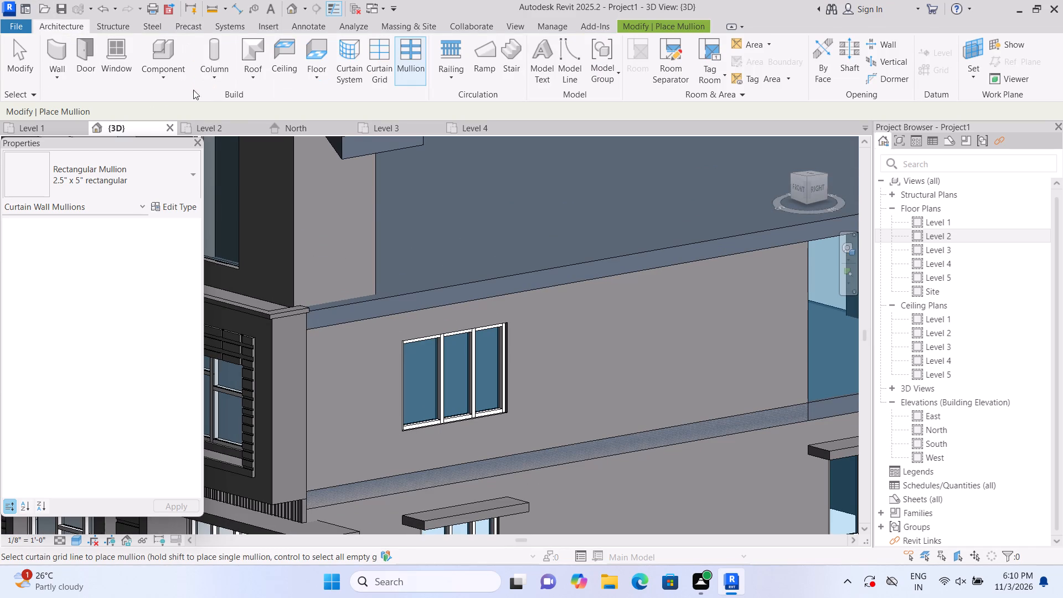
click(166, 85)
click(173, 128)
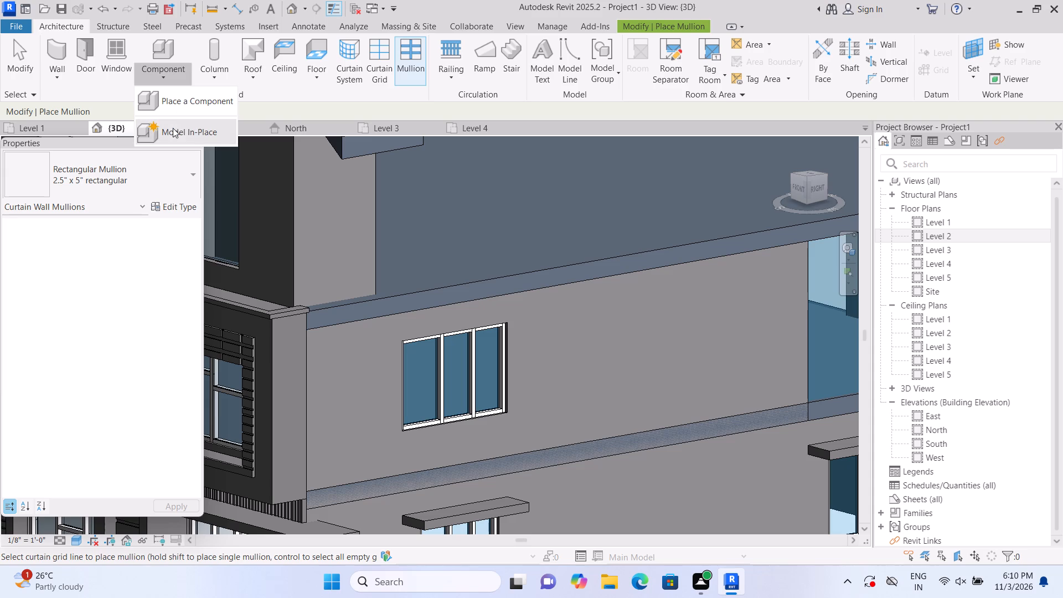
scroll(475, 241, down, 8)
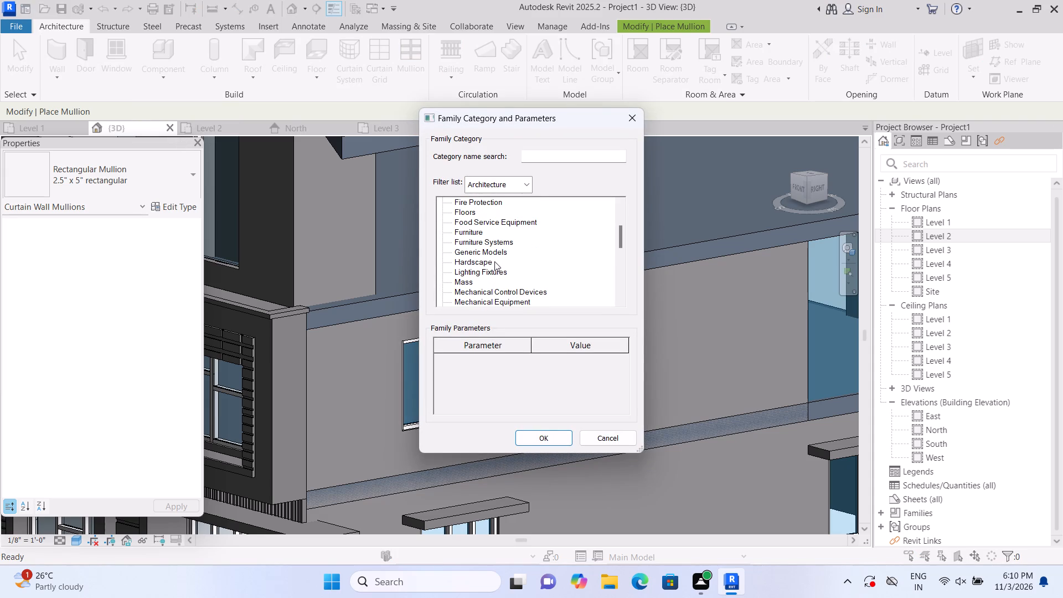
click(499, 251)
click(546, 441)
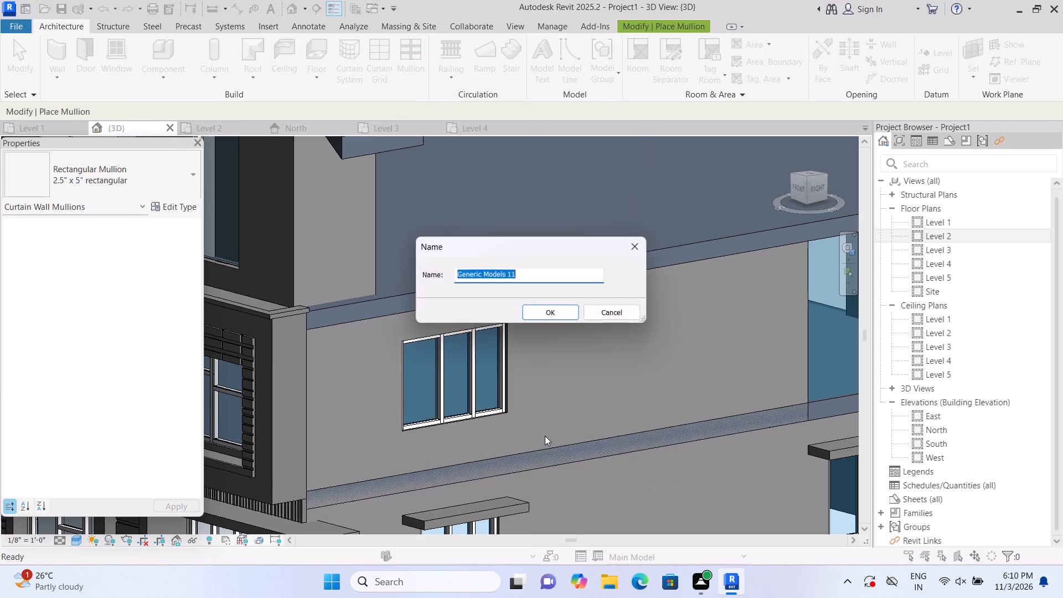
click(565, 311)
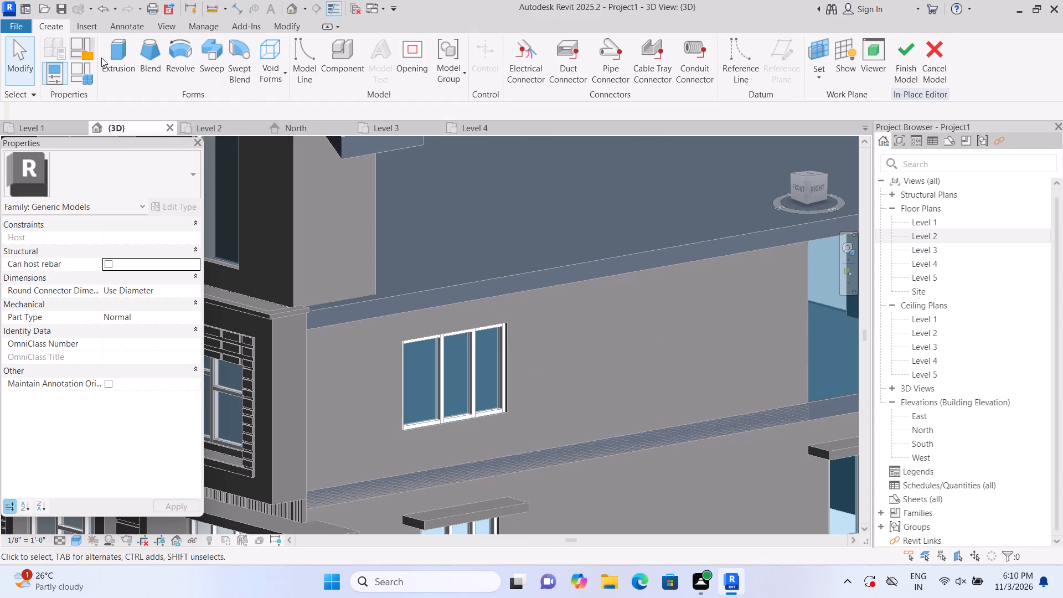
Create an extrusion on the curtain wall's top plane from a rectangle about 1'-0" deep, extending past both sides of the window.
click(116, 66)
click(723, 75)
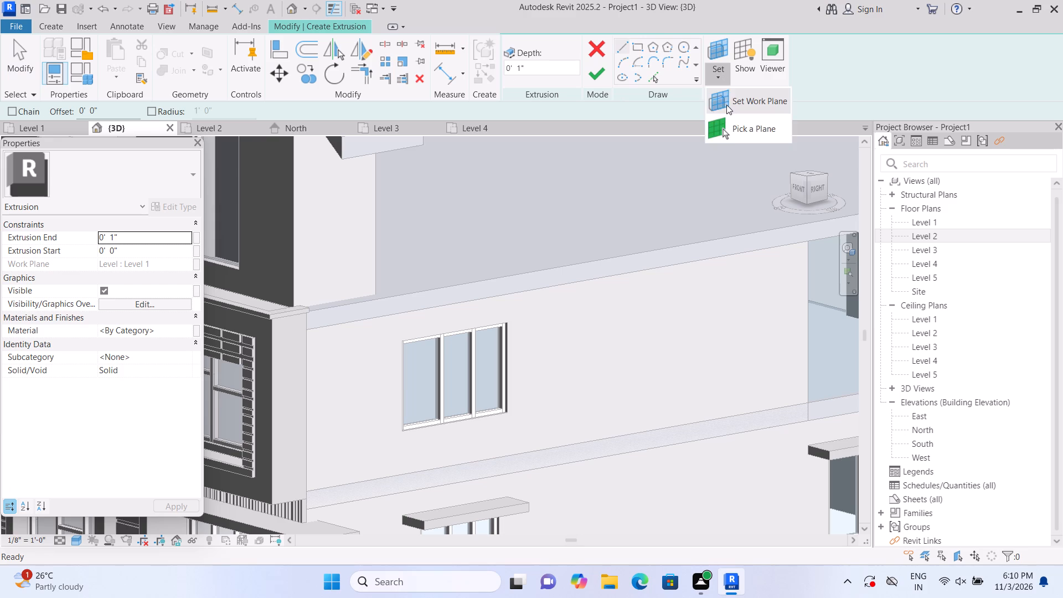
click(731, 136)
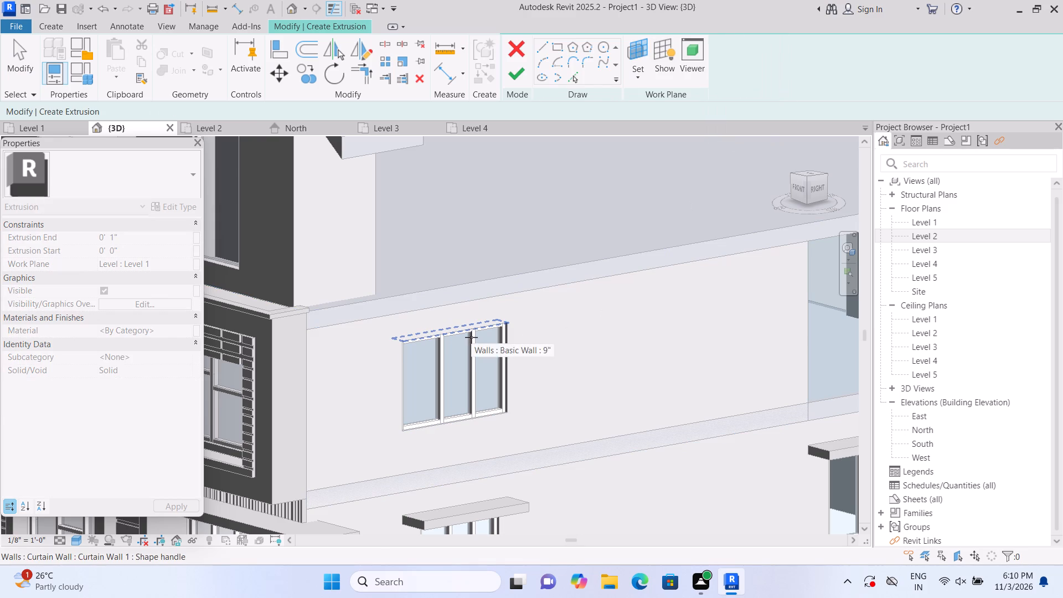
click(471, 337)
click(631, 47)
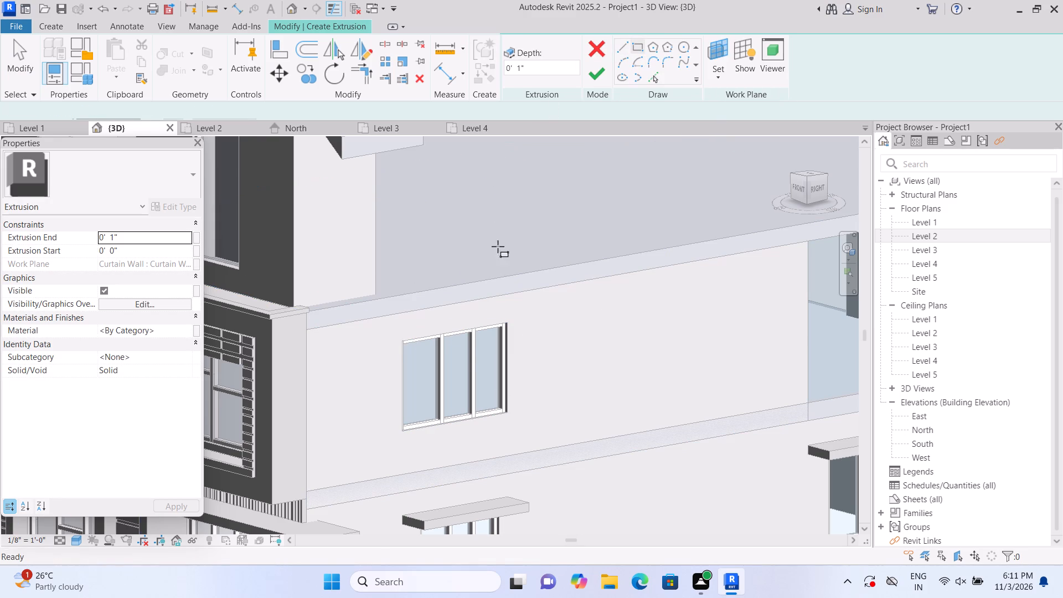
scroll(424, 328, up, 1)
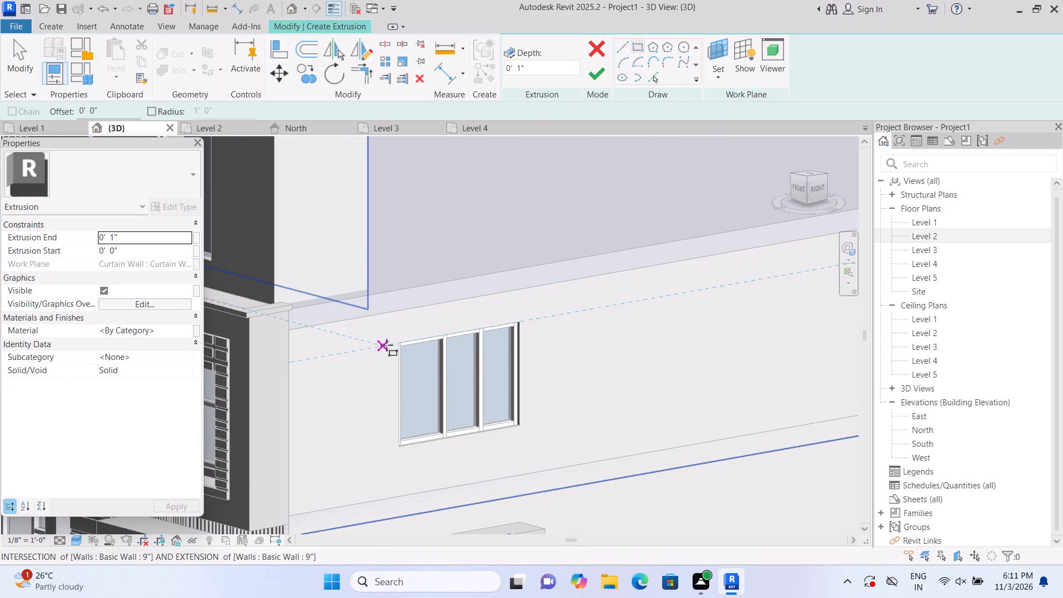
click(386, 345)
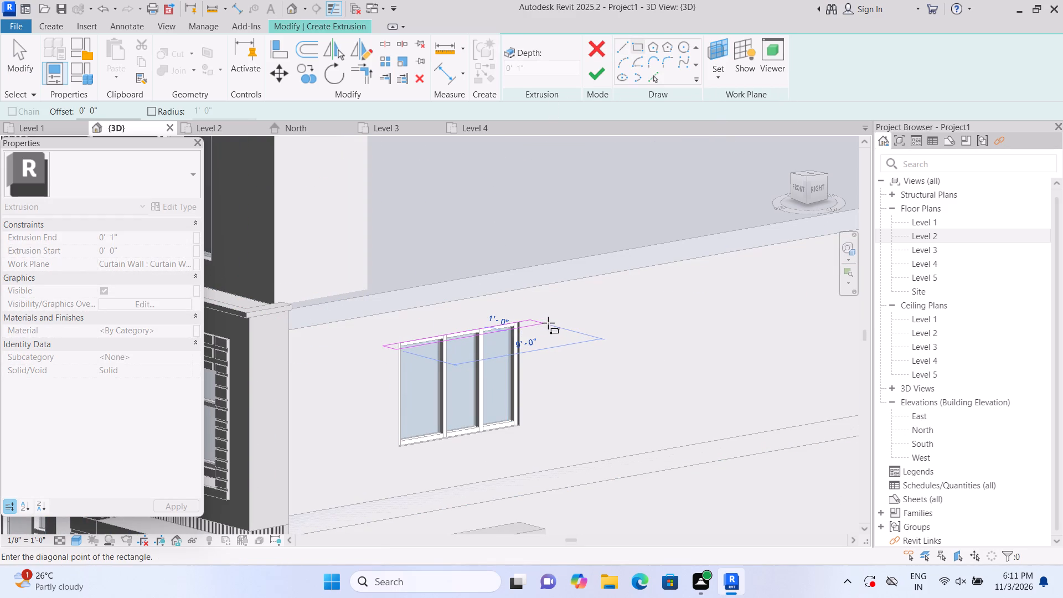
click(550, 323)
click(594, 70)
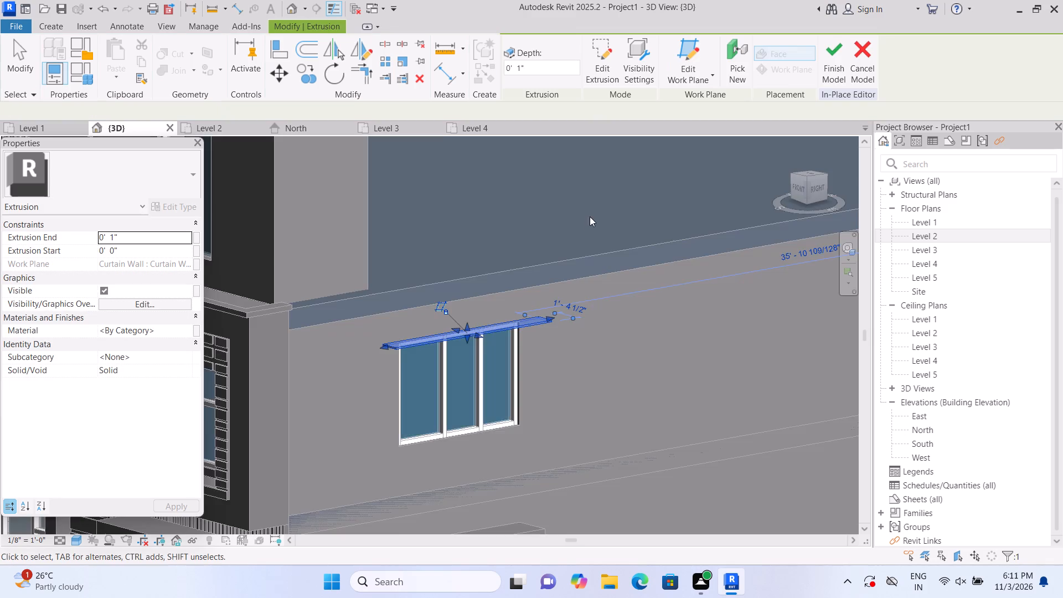
Set the canopy's Extrusion End to 6".
scroll(586, 229, up, 1)
click(146, 239)
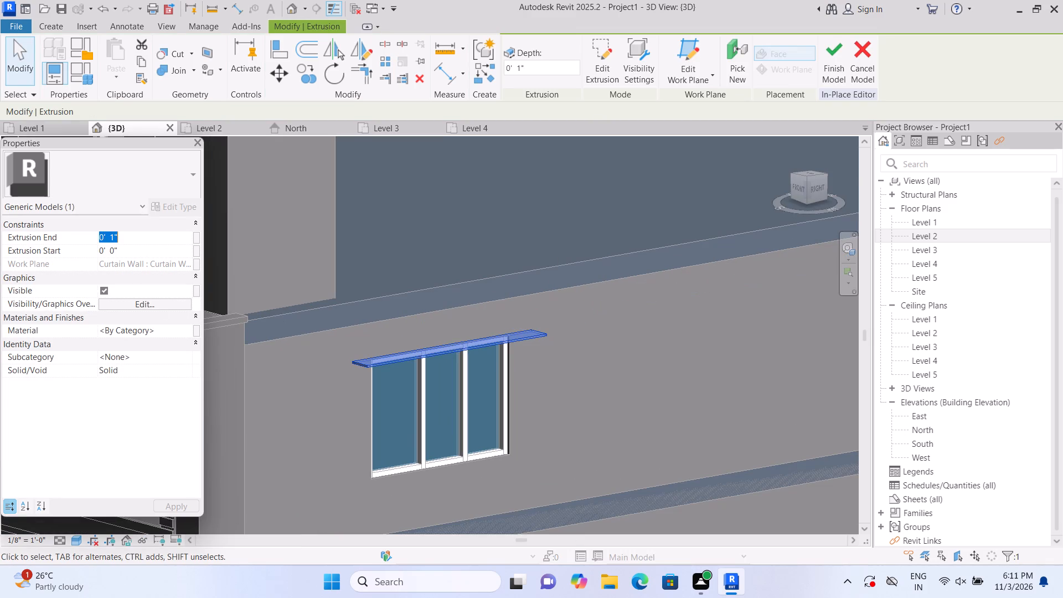
key(BackSpace)
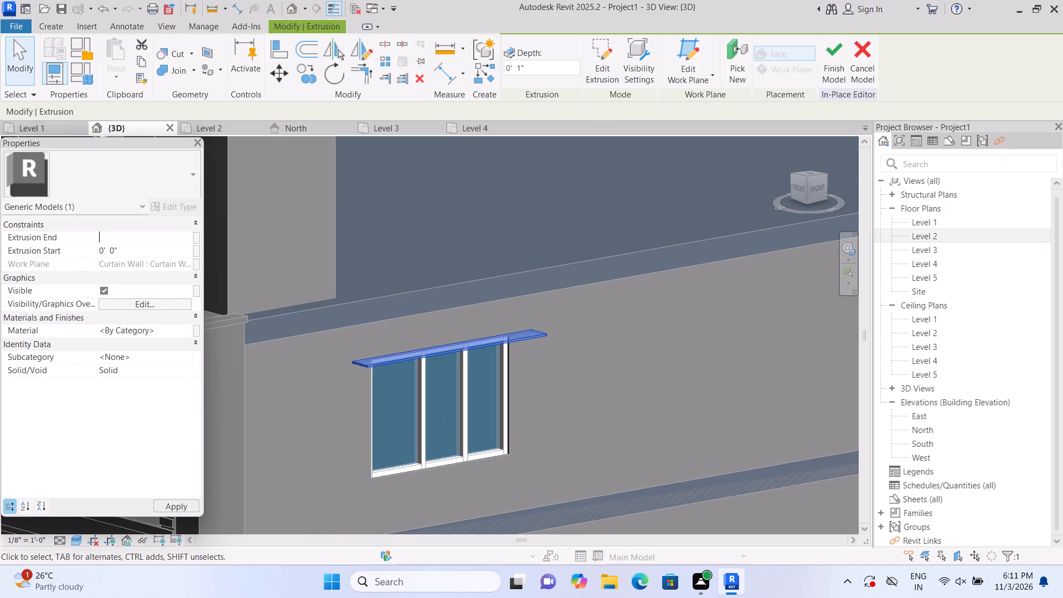
text(6")
key(Return)
Pull the canopy's front face outward to a dimension of about 2'-5".
scroll(246, 280, down, 1)
middle_drag(289, 365, 266, 324)
scroll(297, 299, up, 1)
scroll(337, 326, up, 1)
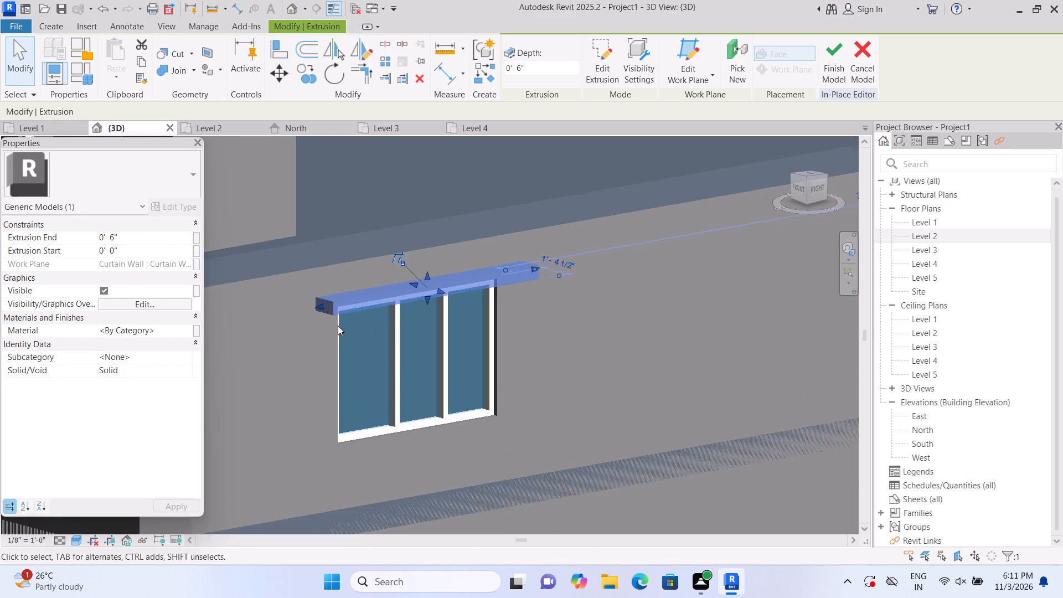
scroll(338, 326, up, 1)
drag(454, 286, 473, 297)
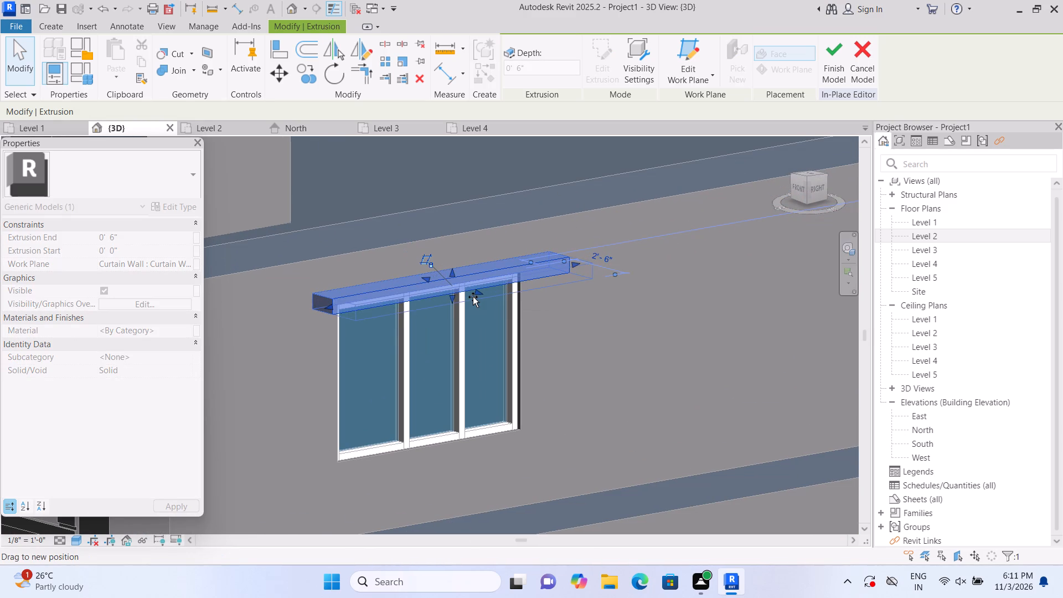
drag(473, 297, 471, 296)
click(290, 358)
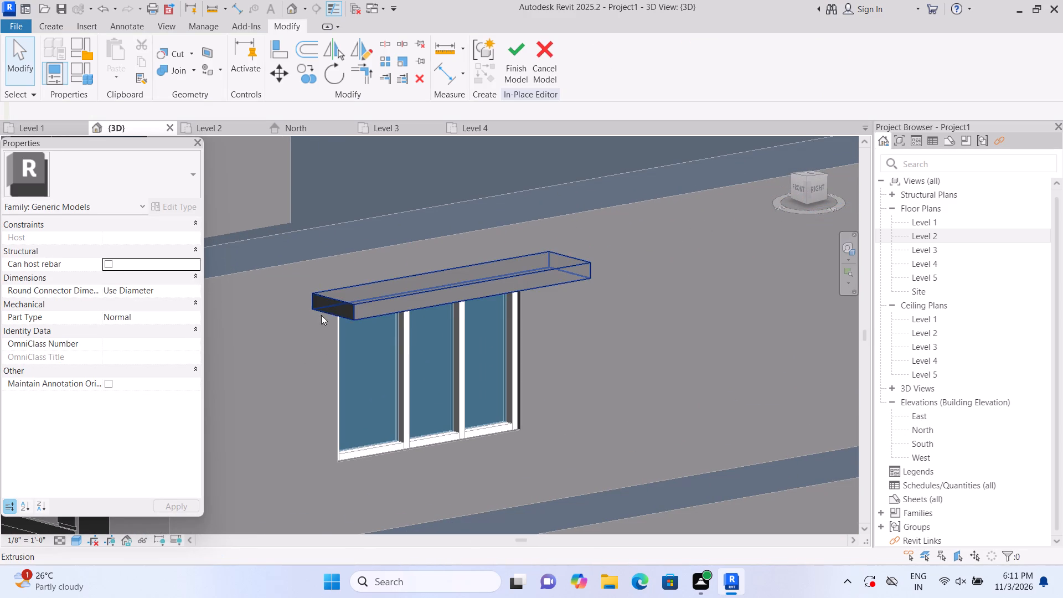
Extend the canopy's south end slightly and pull its north end in slightly to adjust the overhangs beside the window.
click(352, 313)
drag(328, 308, 312, 318)
click(315, 367)
click(449, 294)
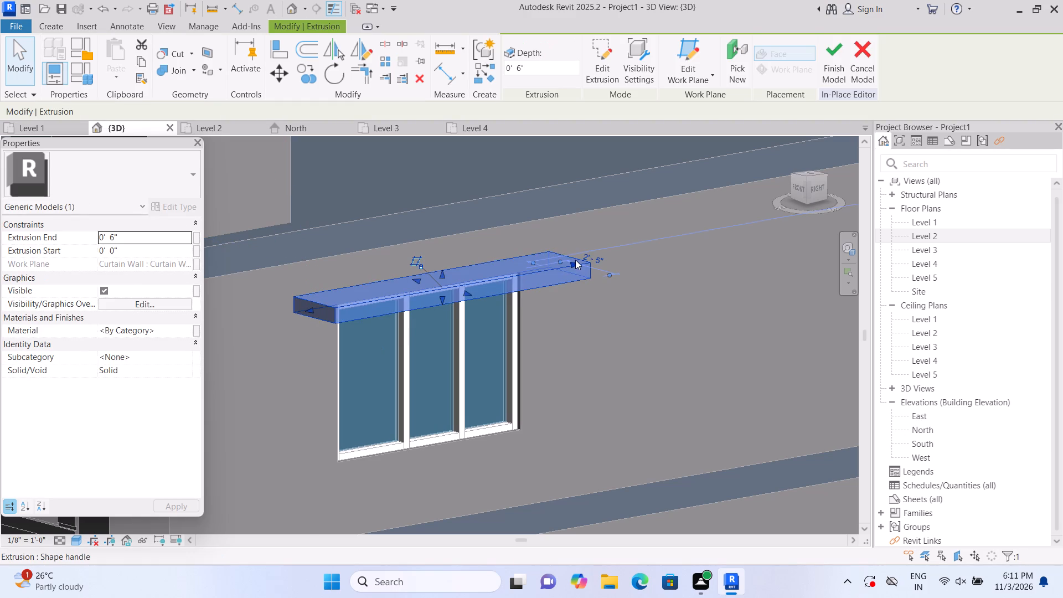
drag(570, 261, 556, 266)
click(556, 266)
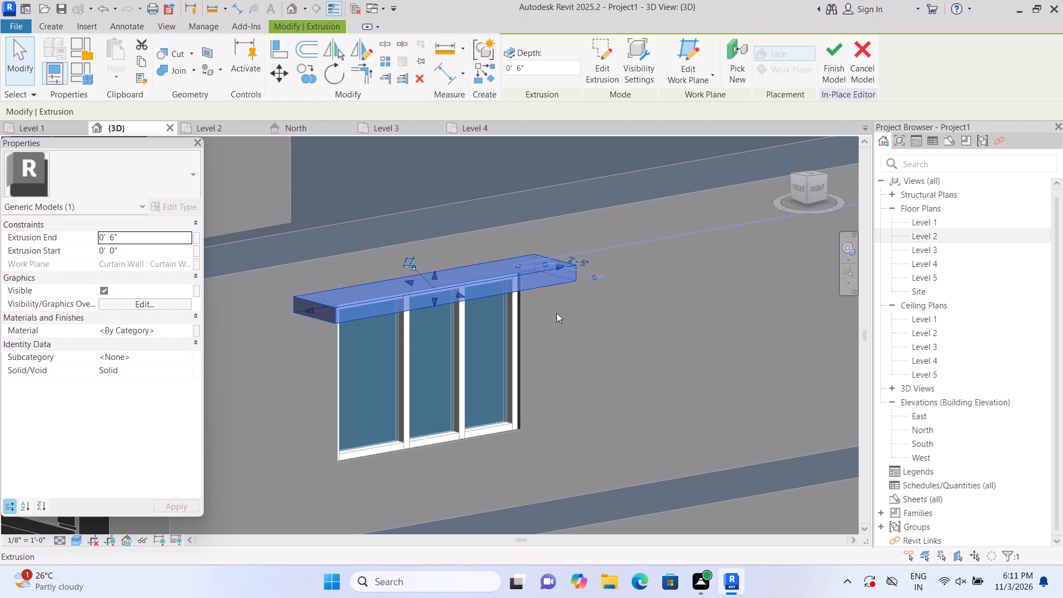
click(556, 326)
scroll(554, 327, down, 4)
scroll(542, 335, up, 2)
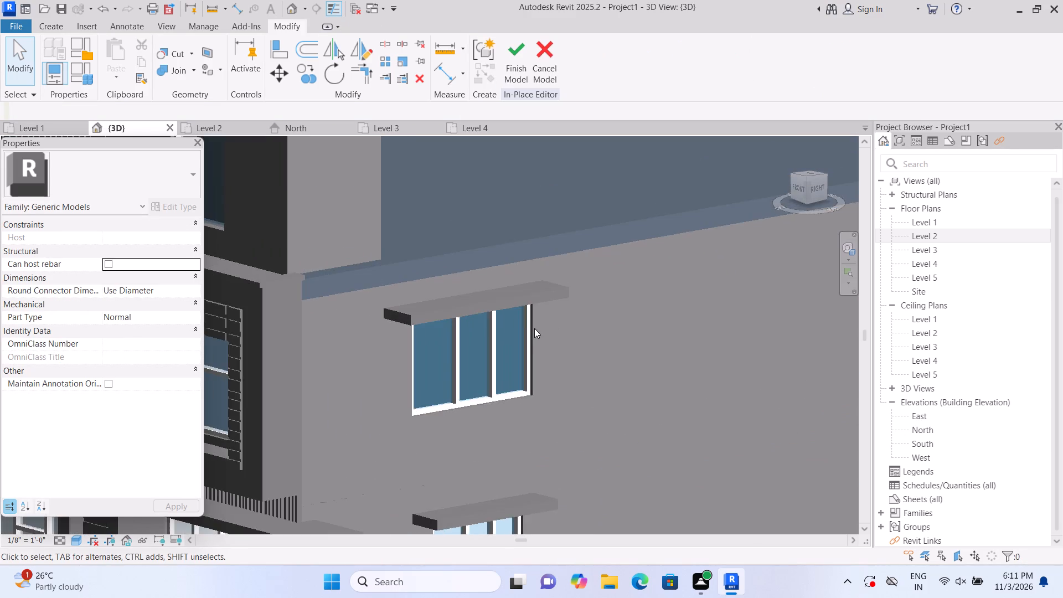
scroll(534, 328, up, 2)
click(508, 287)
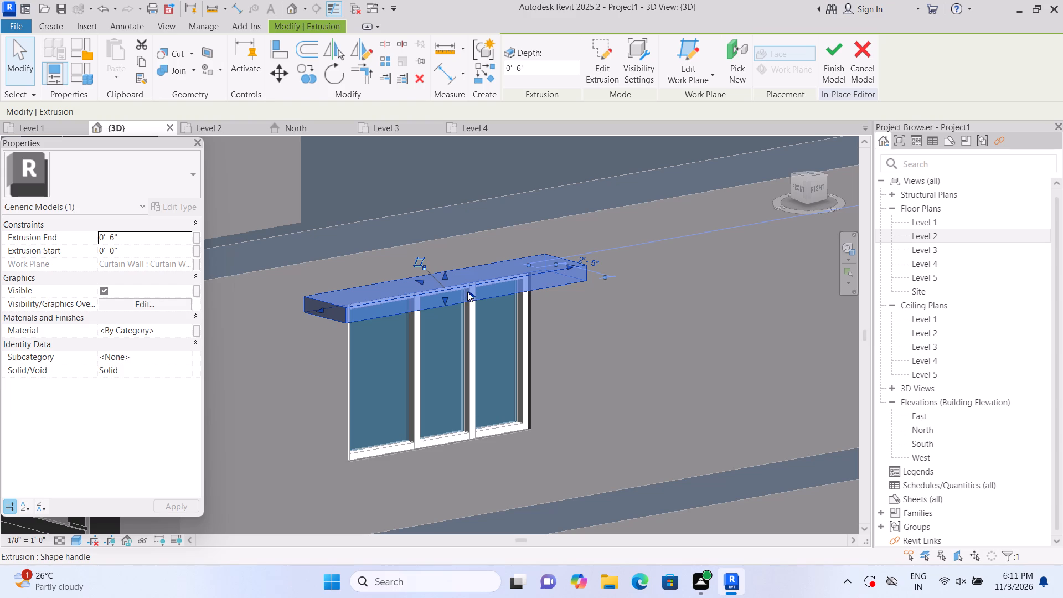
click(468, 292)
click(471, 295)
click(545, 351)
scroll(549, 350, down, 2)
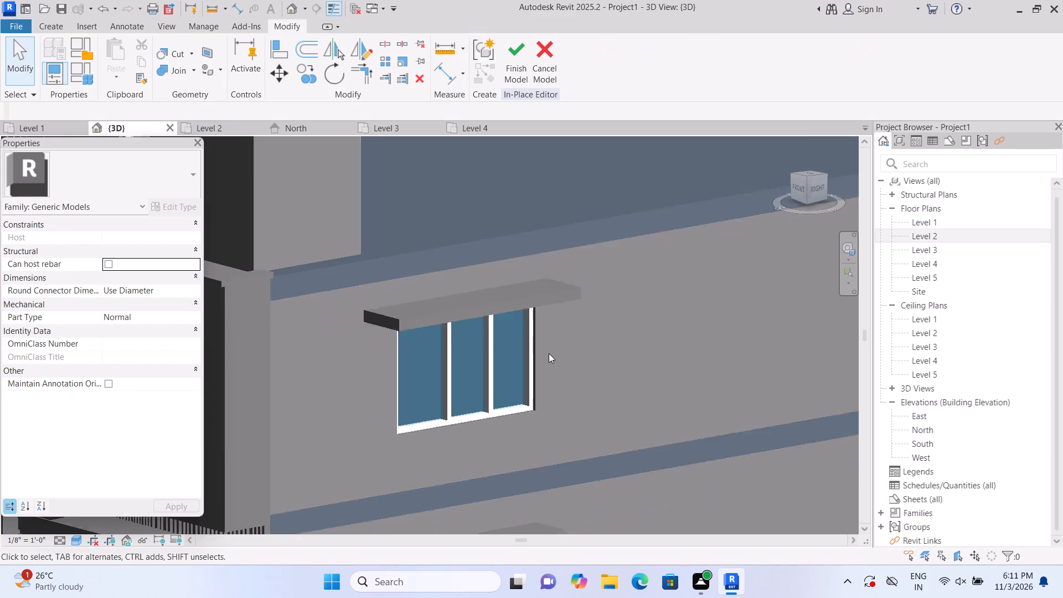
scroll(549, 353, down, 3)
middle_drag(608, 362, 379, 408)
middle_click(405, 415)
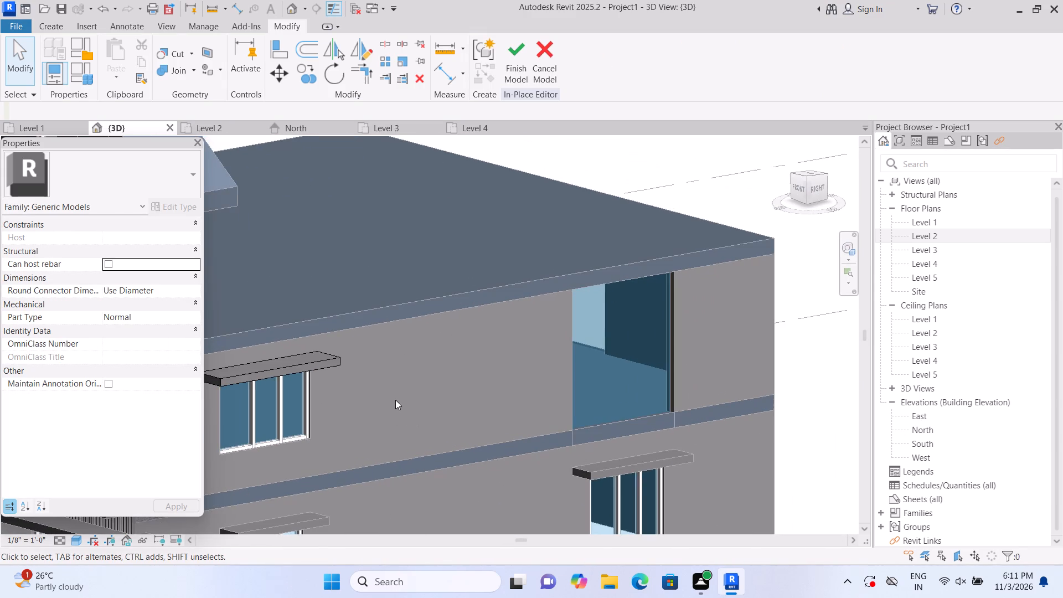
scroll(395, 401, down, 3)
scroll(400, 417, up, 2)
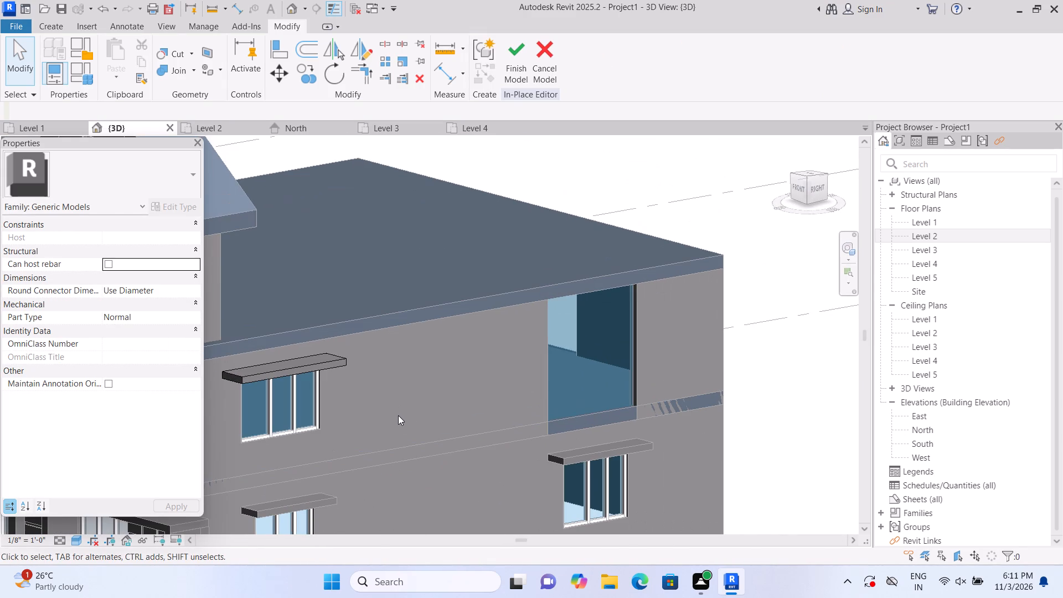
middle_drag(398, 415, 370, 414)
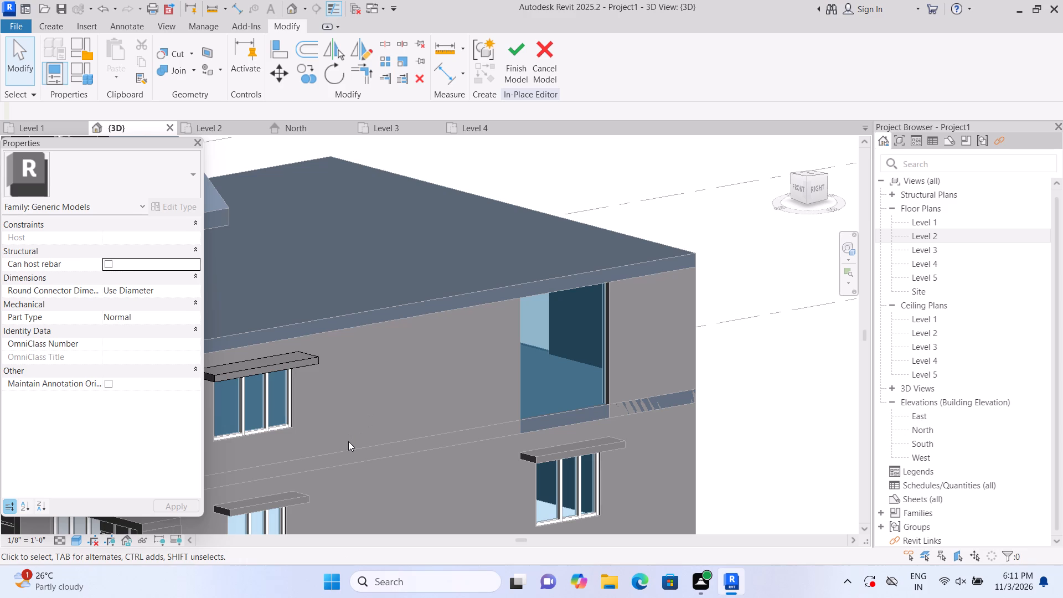
Finish the in-place canopy model over the adjacent Level 2 east window.
middle_click(474, 425)
middle_drag(472, 425, 426, 417)
scroll(510, 391, up, 2)
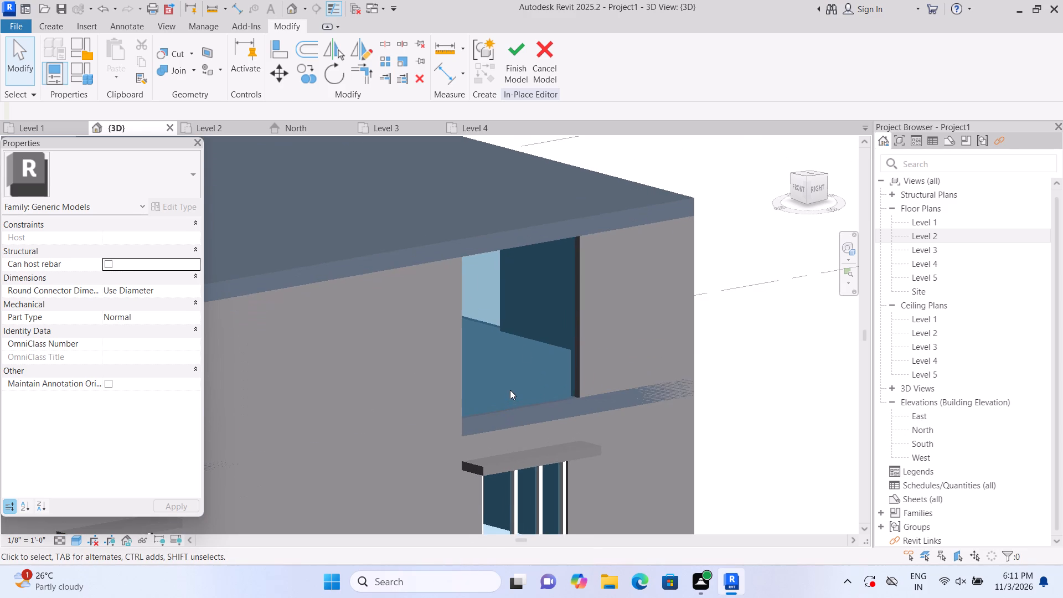
click(515, 59)
Resize the northernmost Level 2 east curtain wall to a base offset of about 2'-10" and a height of about 5'-2".
click(540, 293)
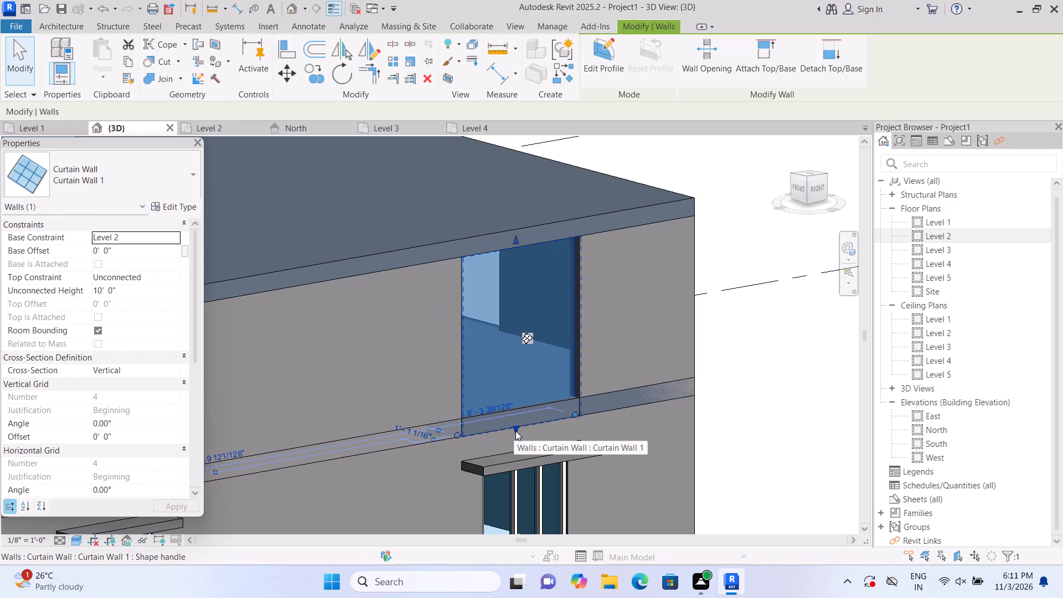
drag(515, 431, 521, 362)
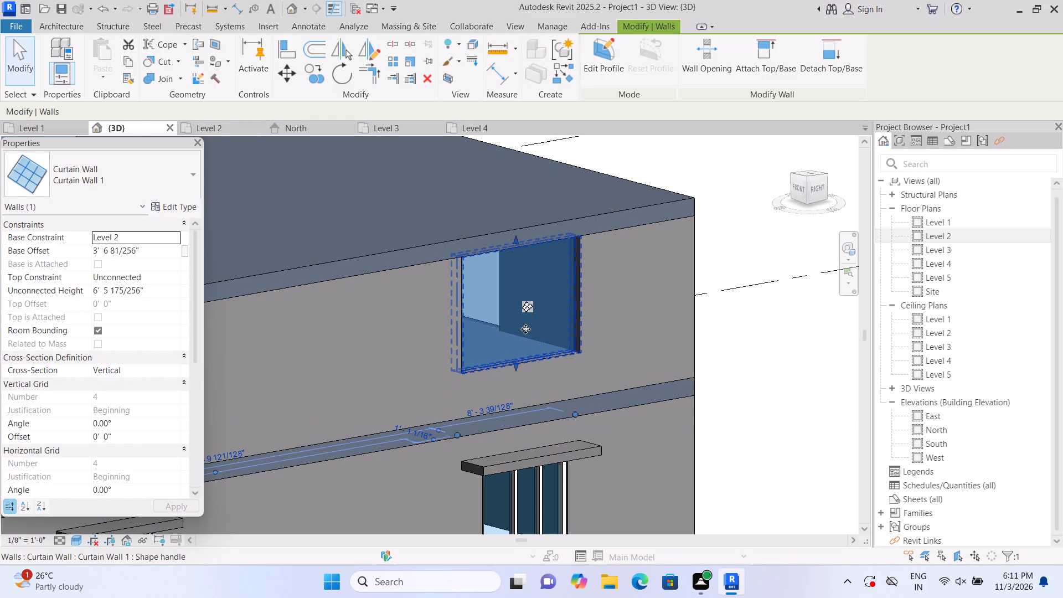
drag(515, 235, 521, 280)
click(521, 280)
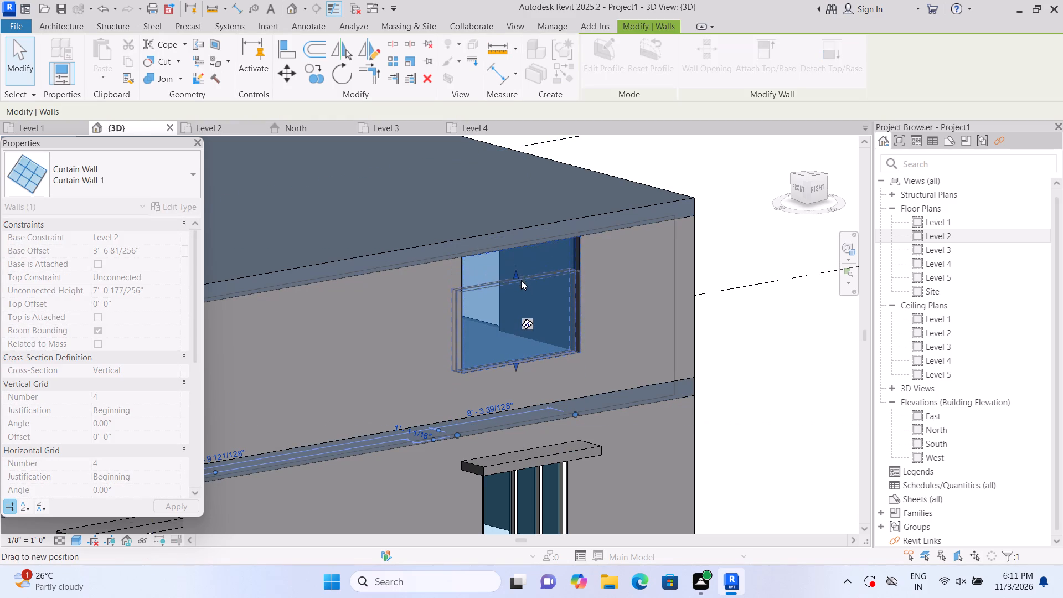
drag(515, 365, 517, 374)
click(517, 374)
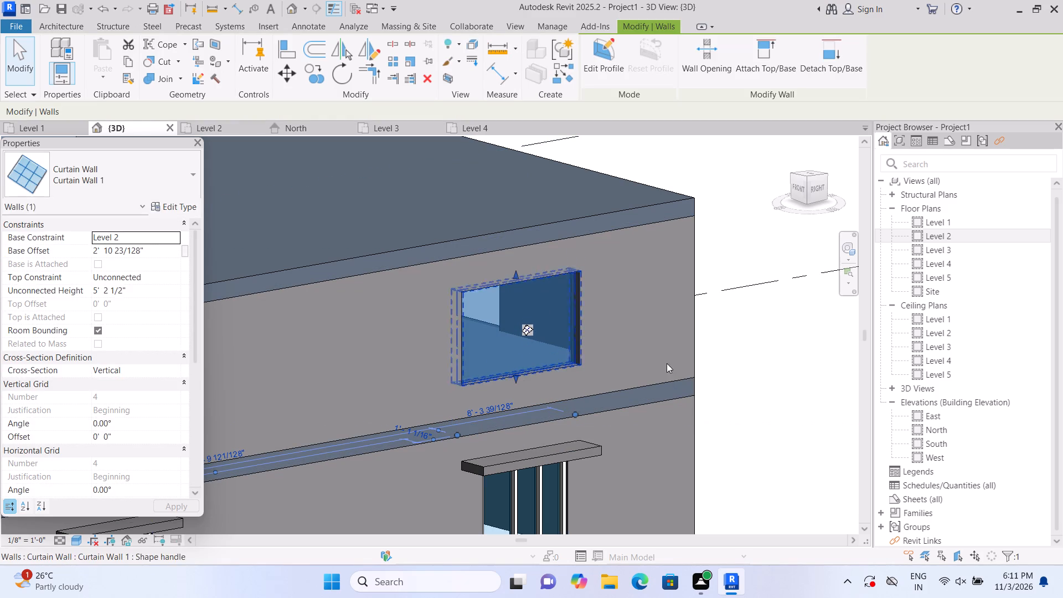
click(750, 349)
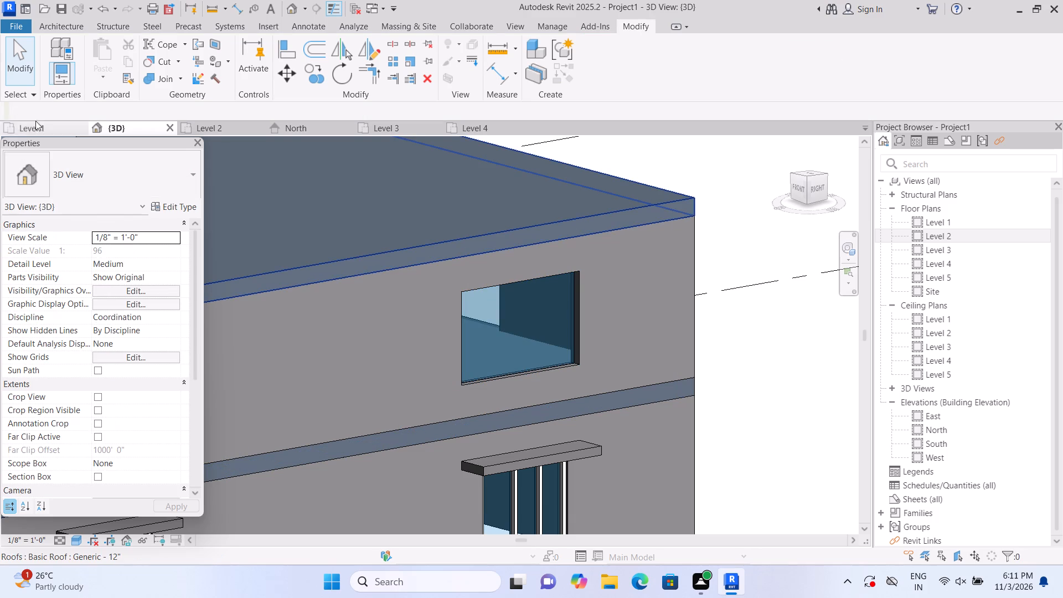
Divide the resized curtain wall into three equal panels with two vertical grid lines, the first about 2'-9" from the south edge.
click(63, 27)
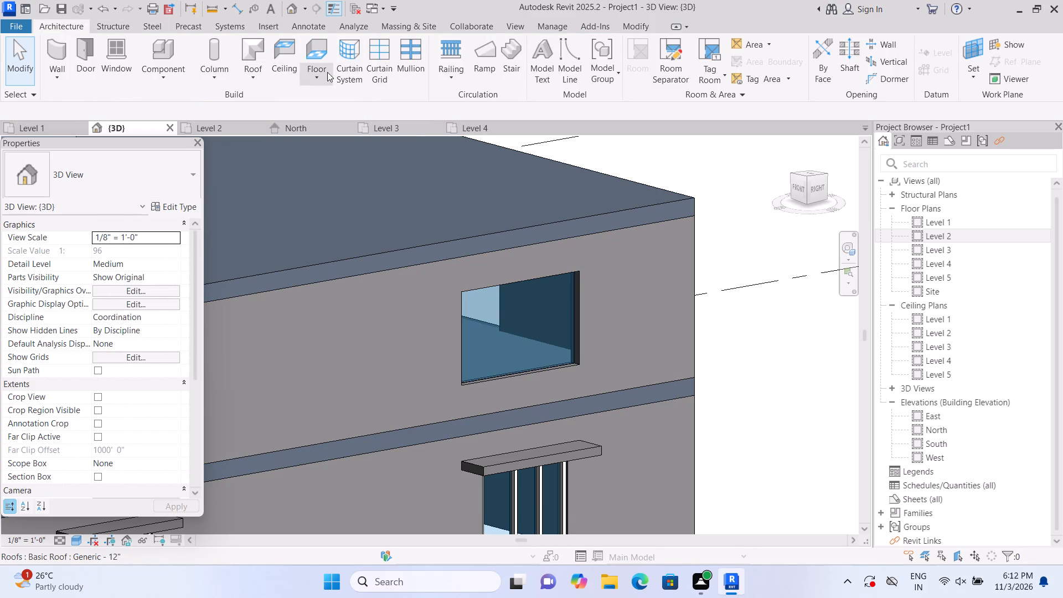
click(388, 69)
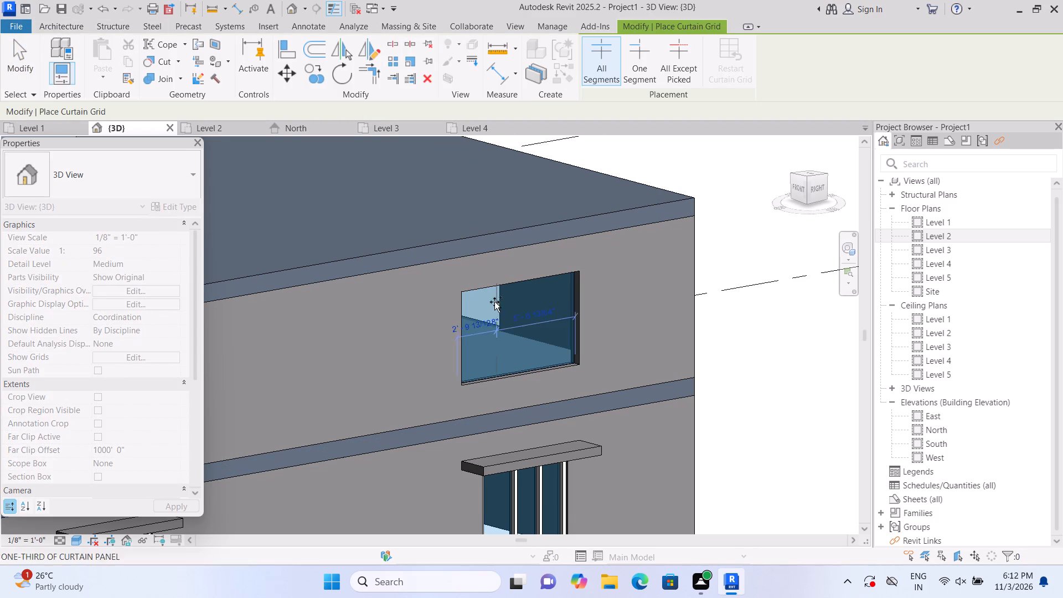
scroll(502, 321, up, 1)
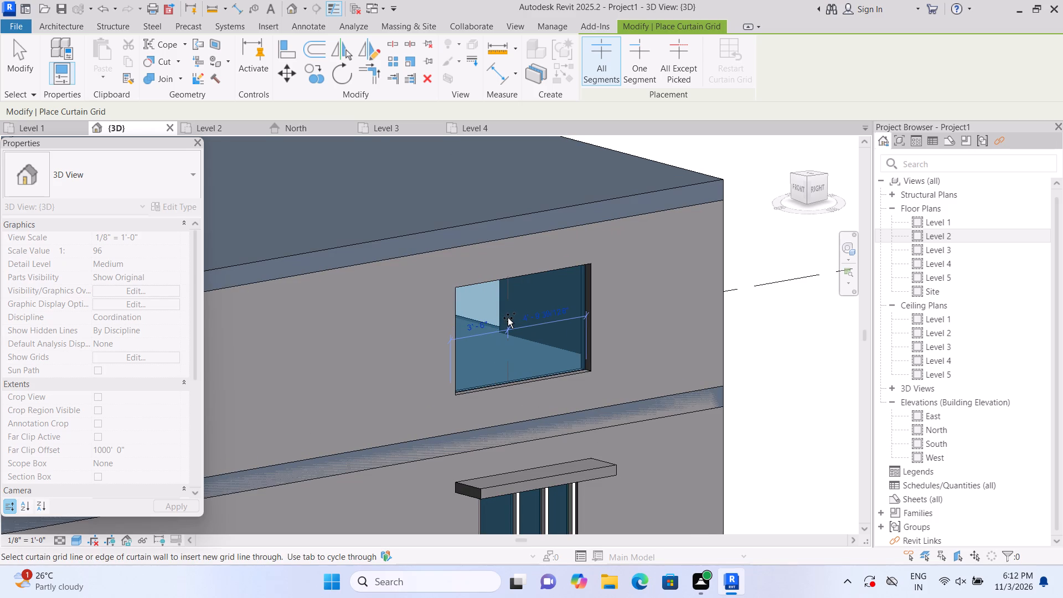
click(504, 322)
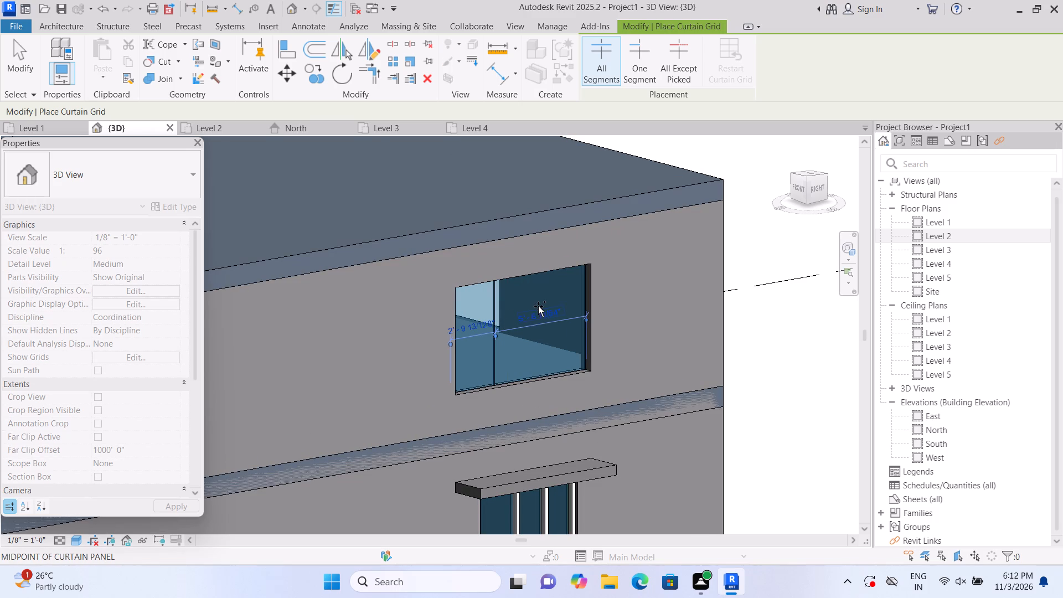
click(545, 285)
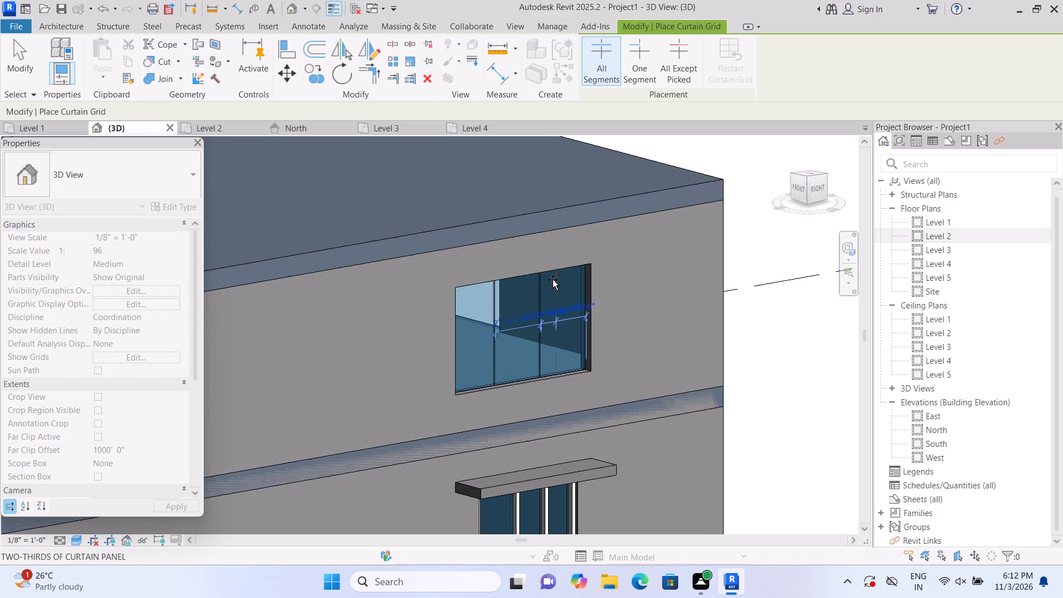
key(Escape)
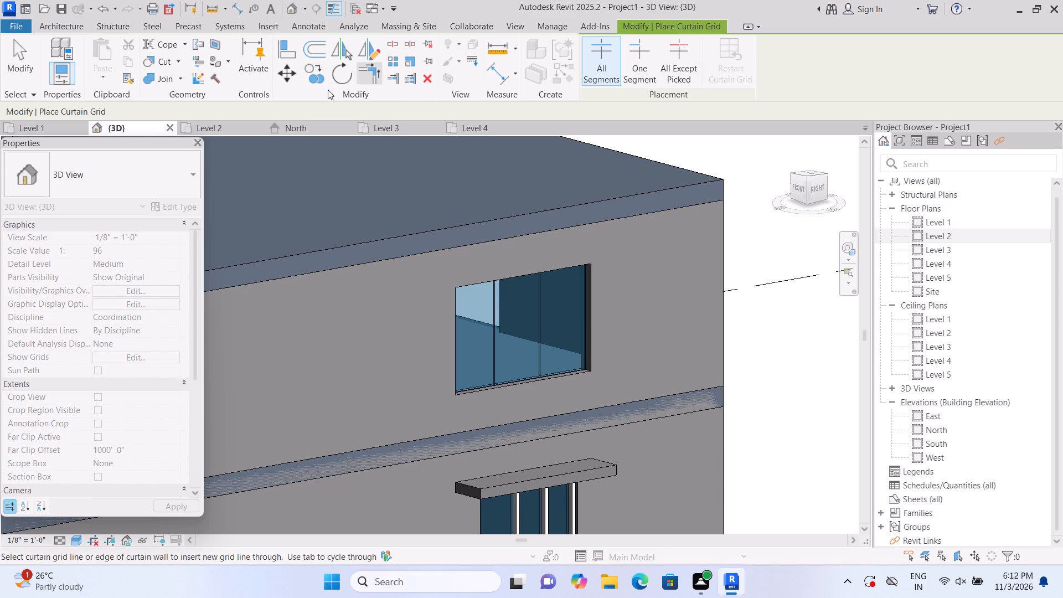
Add 2.5" x 5" rectangular mullions along both vertical grid lines and all four edges of the curtain wall.
click(60, 28)
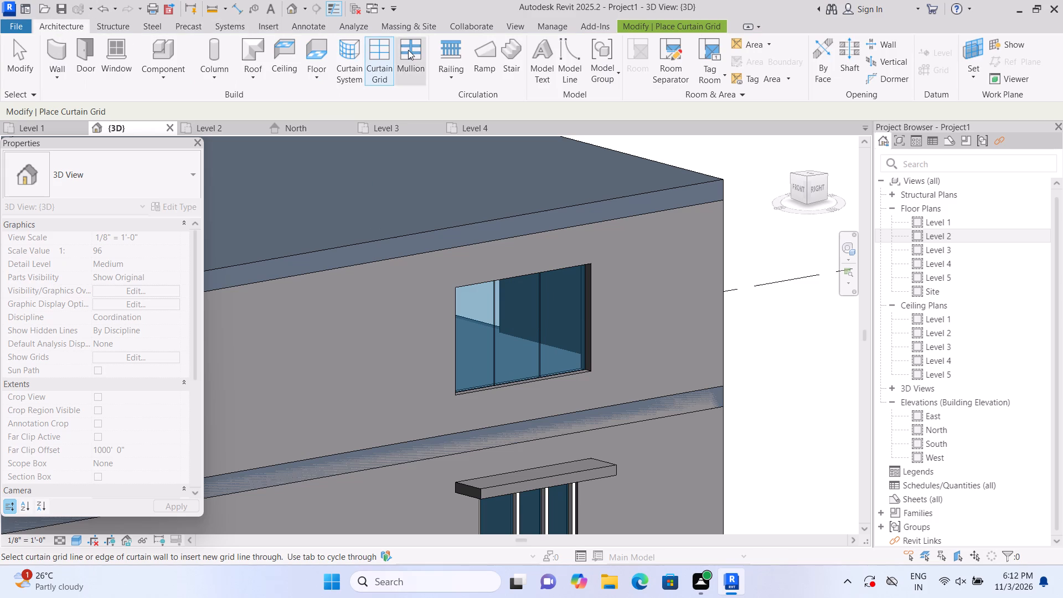
click(408, 50)
double_click(494, 297)
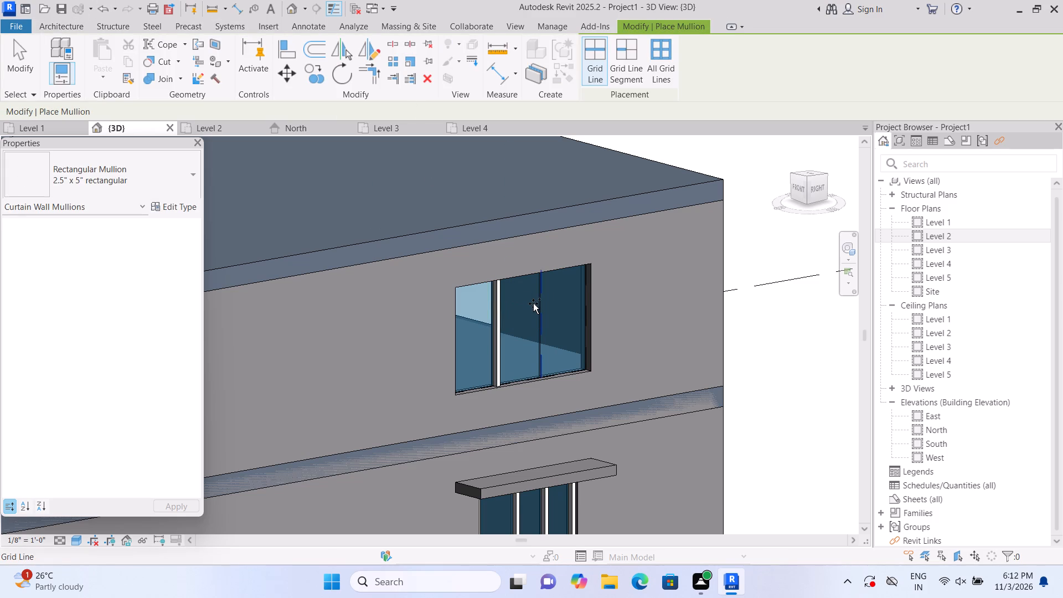
click(533, 303)
click(580, 304)
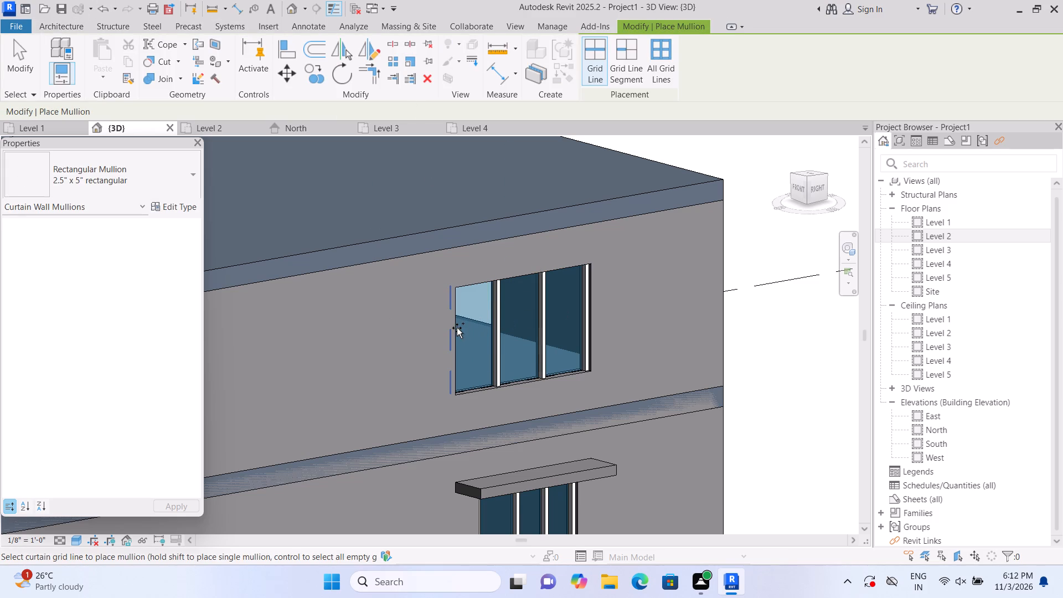
click(457, 328)
click(478, 286)
click(495, 382)
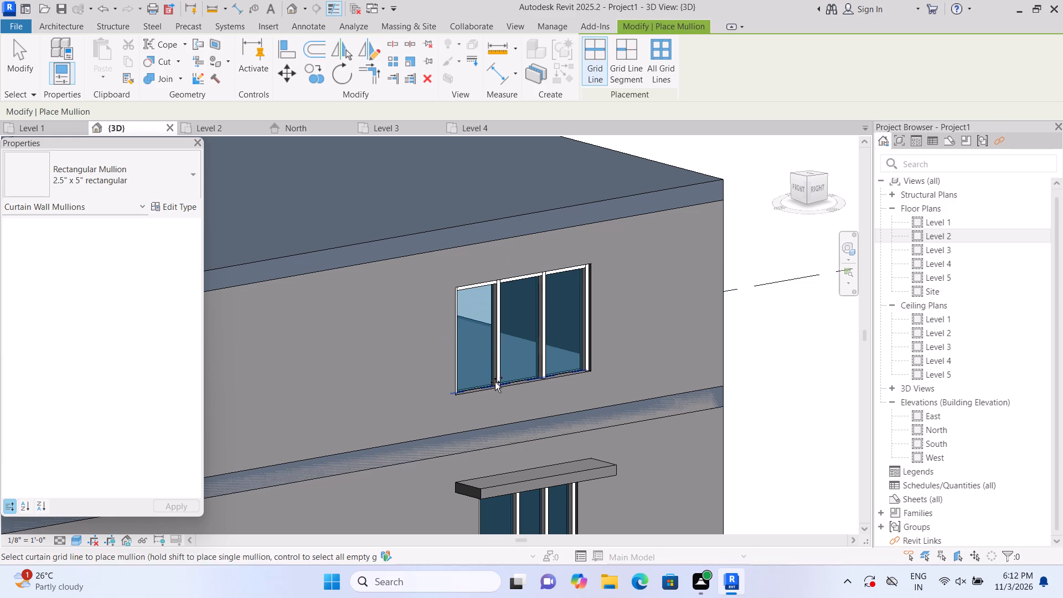
Start an in-place model in the Generic Models category for this window's canopy, keeping the default name.
click(65, 22)
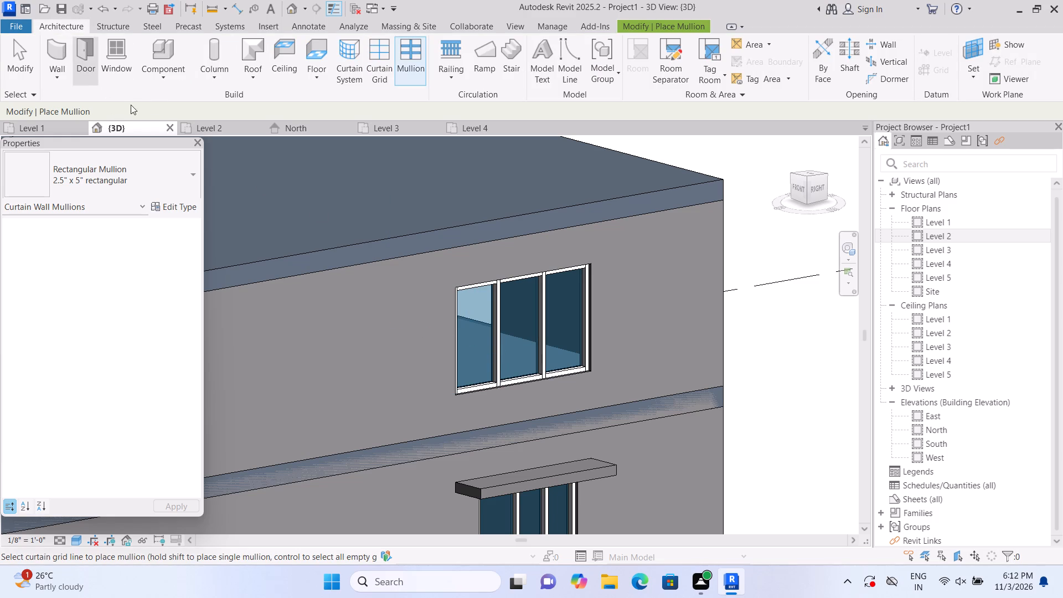
click(175, 74)
click(182, 131)
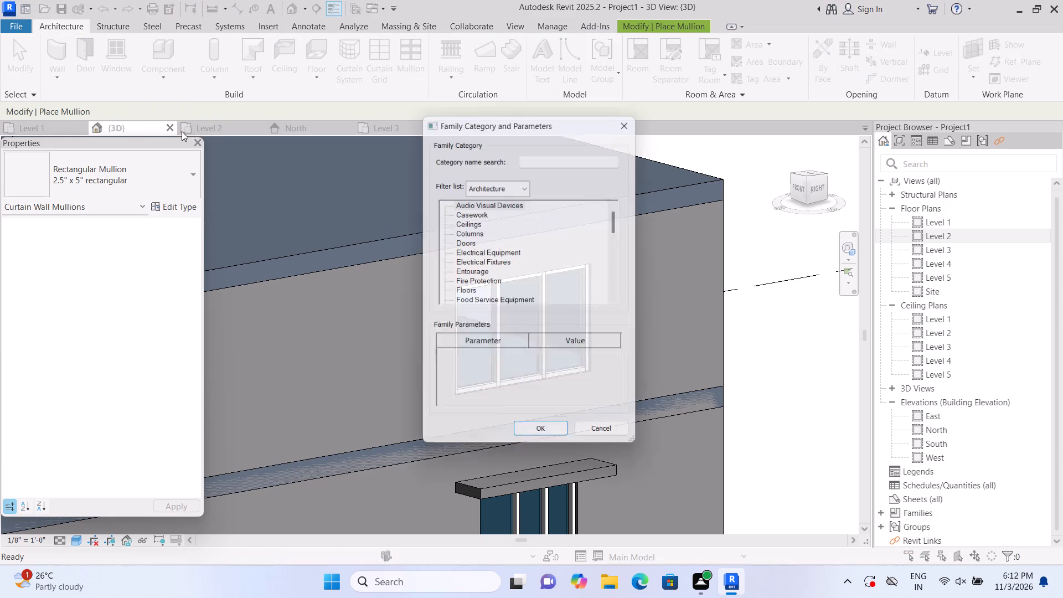
scroll(479, 237, down, 5)
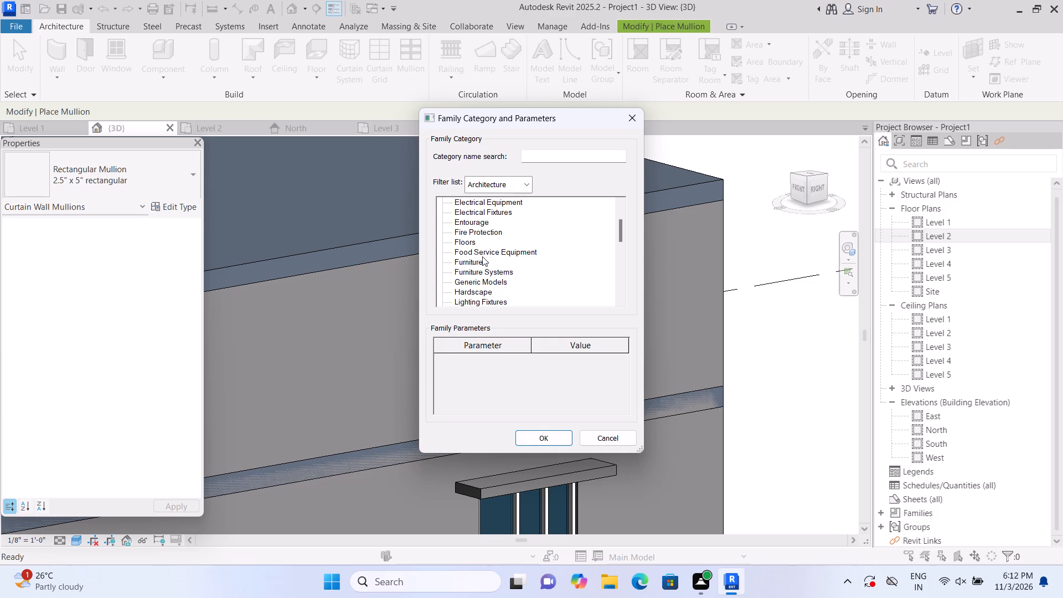
click(486, 283)
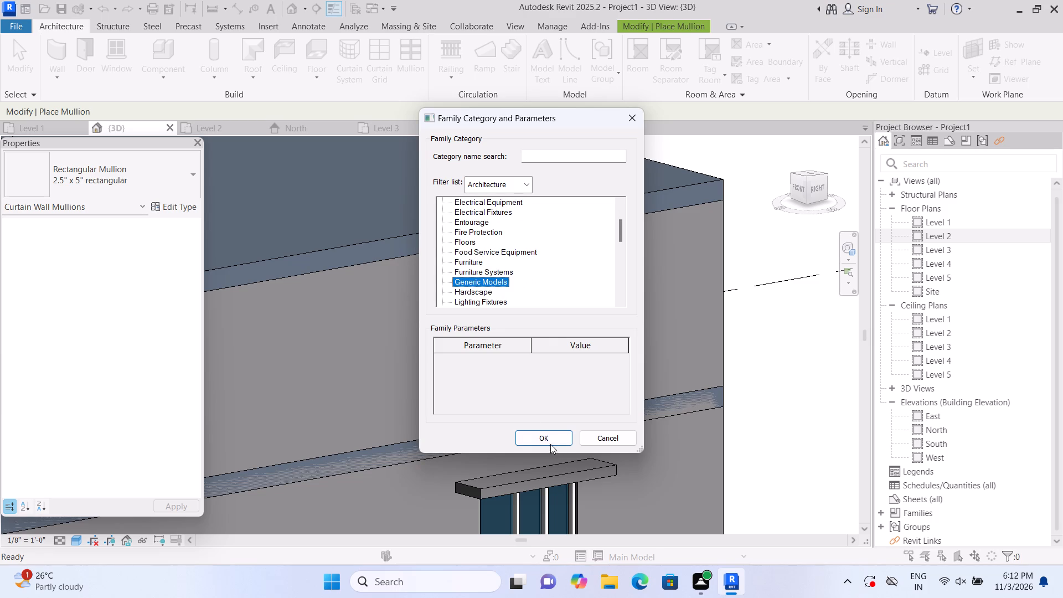
click(549, 442)
click(561, 315)
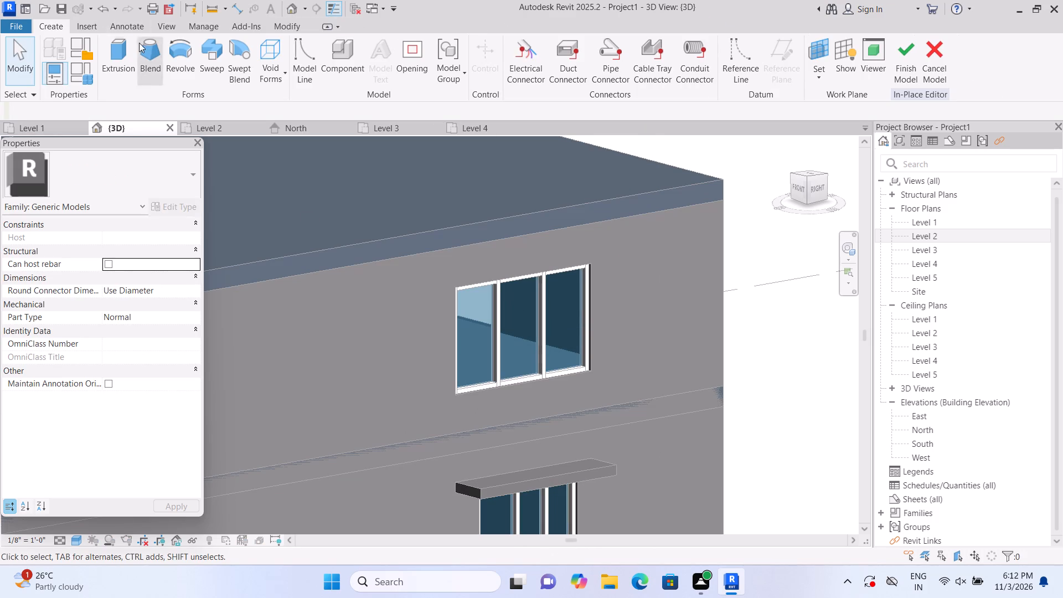
Create an extrusion on the curtain wall's top plane from a narrow rectangle about 10'-0" long, extending past both sides of the window.
click(127, 55)
click(710, 82)
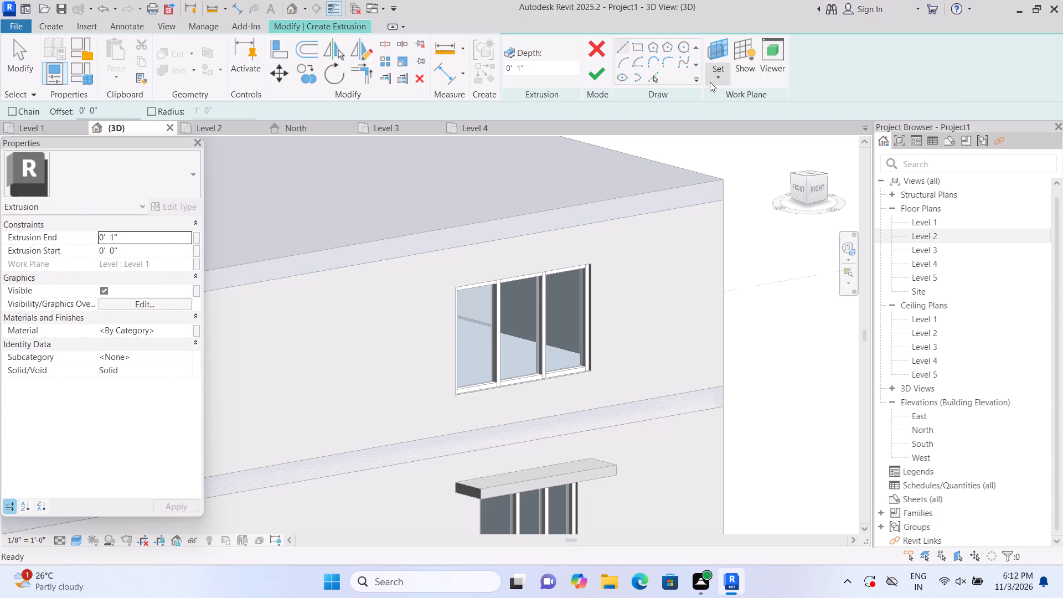
click(720, 135)
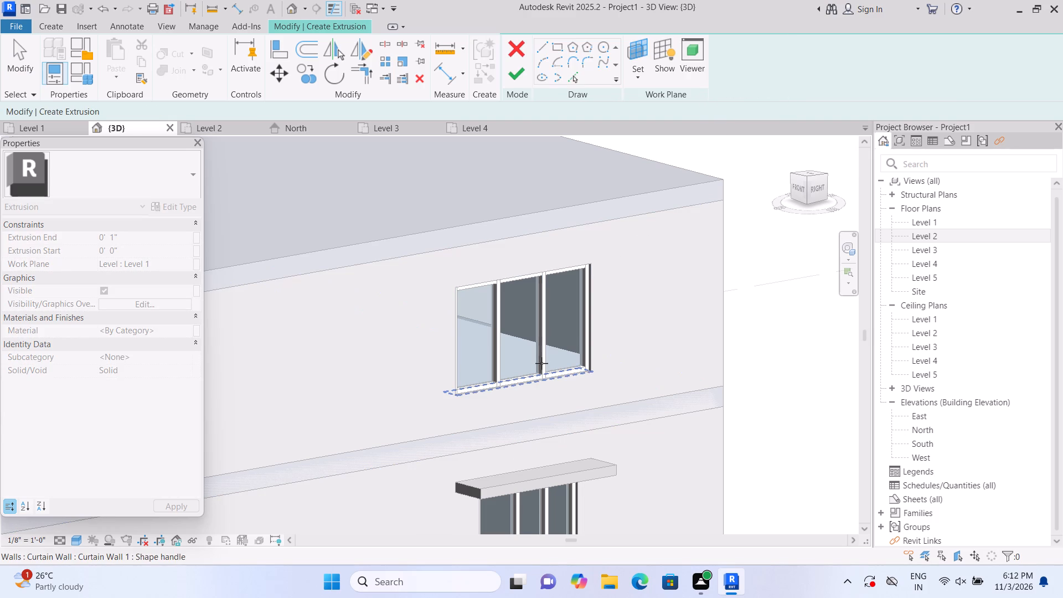
middle_drag(551, 369, 531, 349)
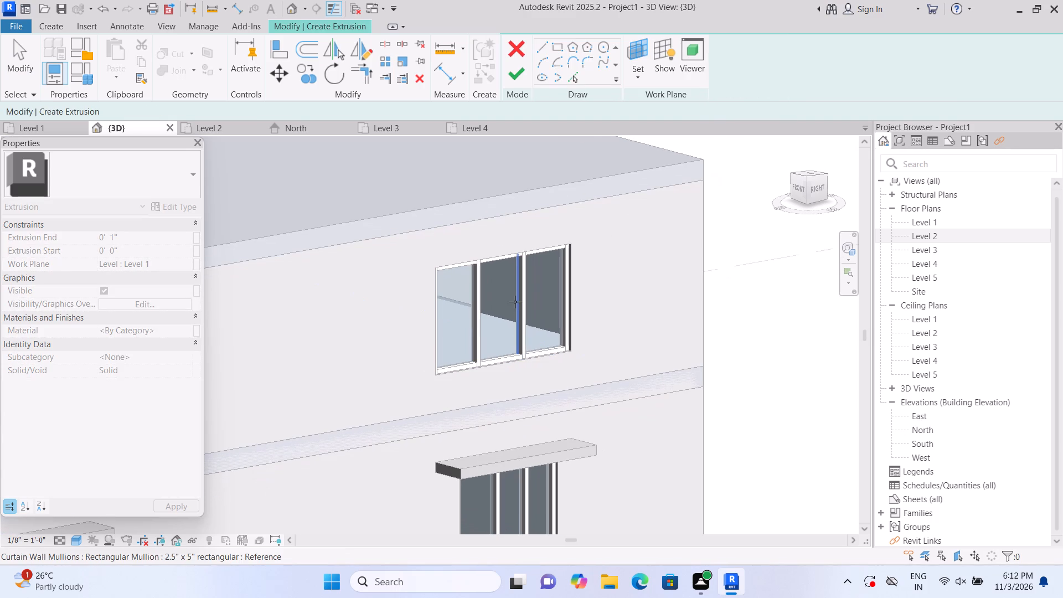
click(495, 265)
click(636, 49)
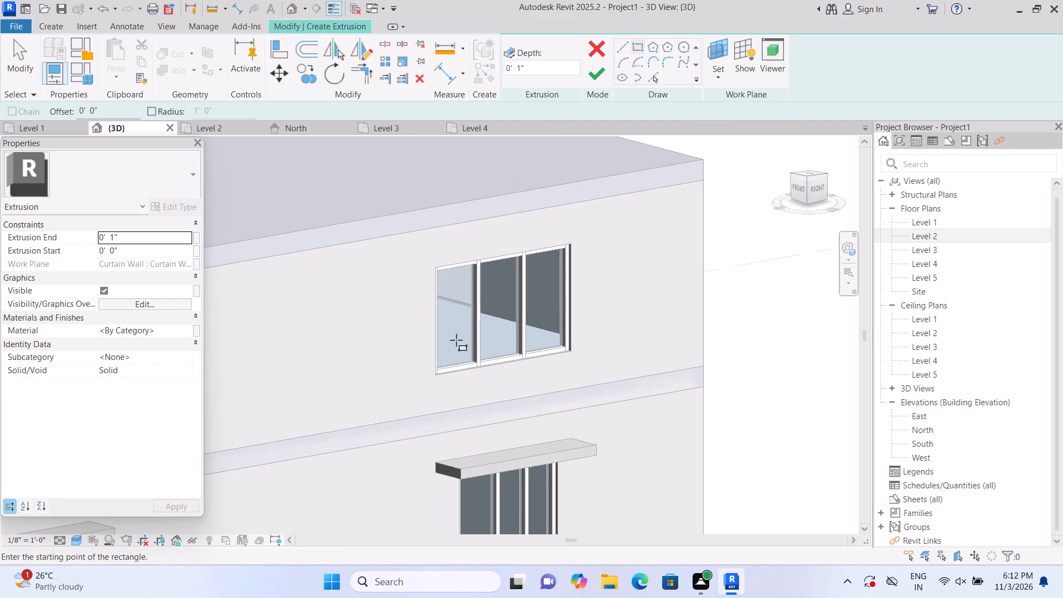
click(420, 272)
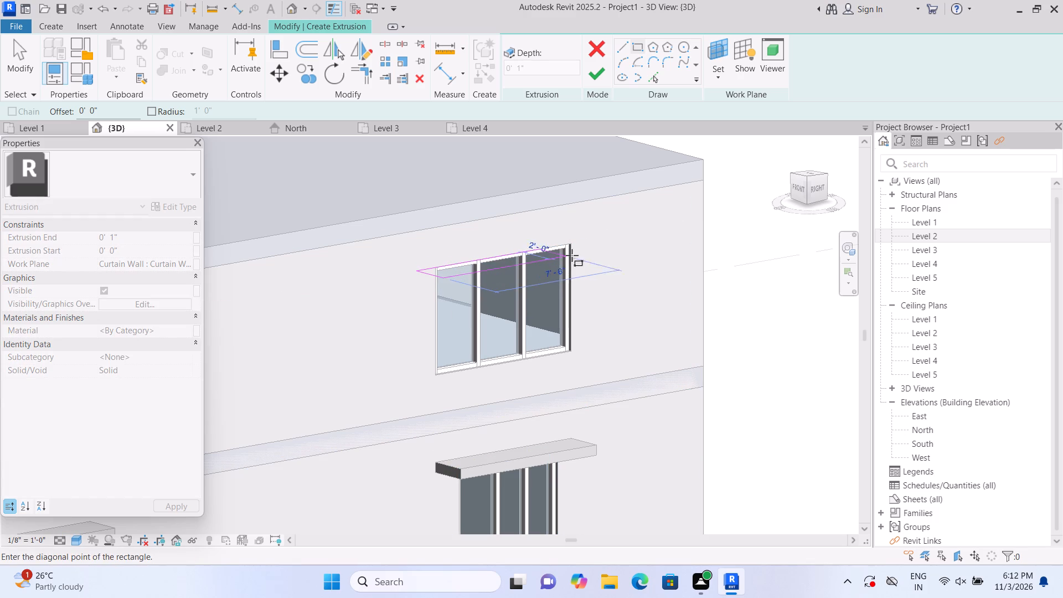
click(599, 247)
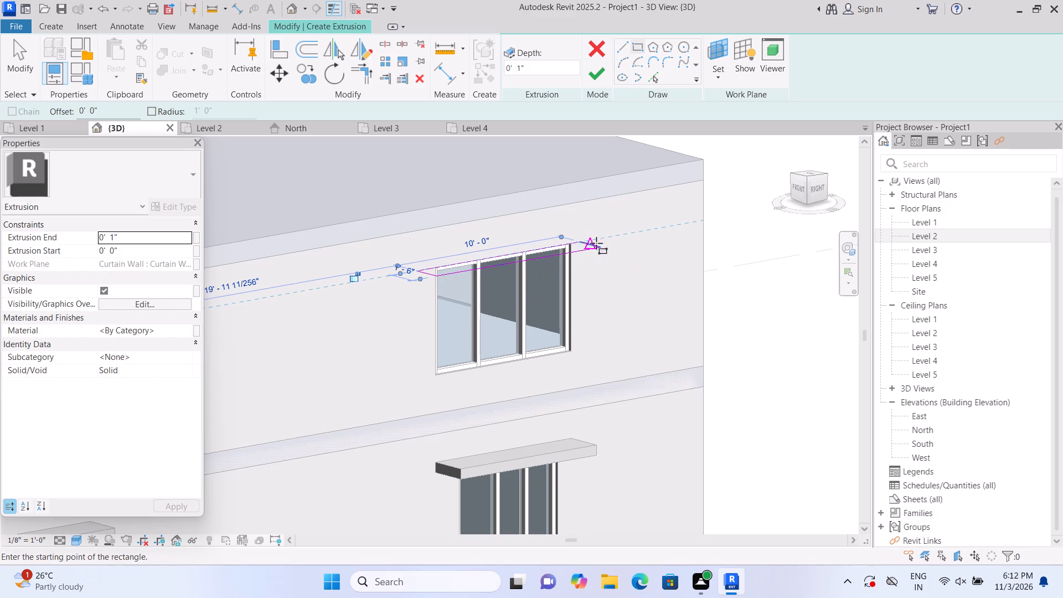
click(598, 71)
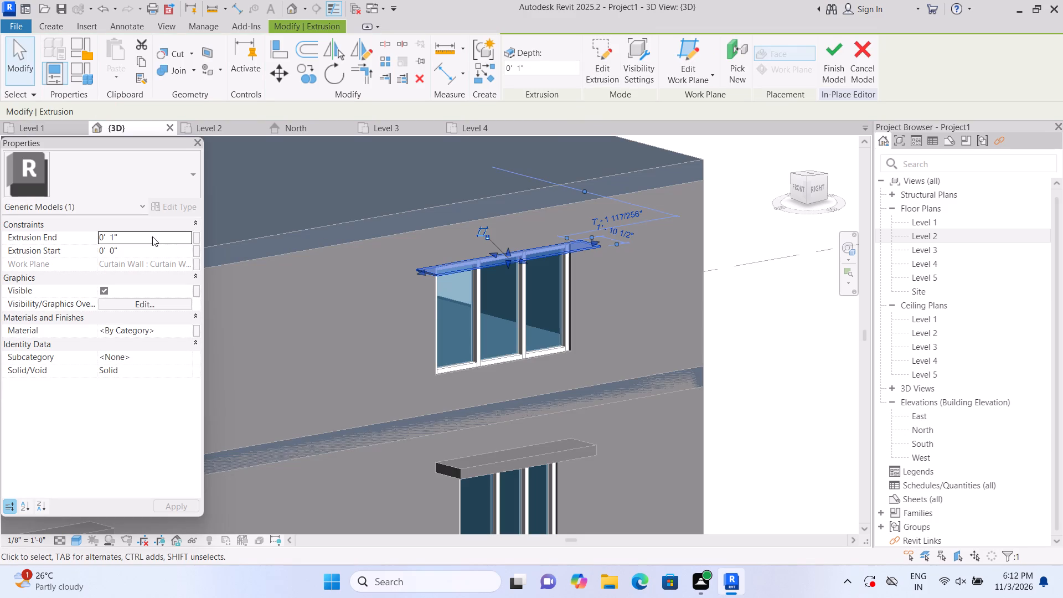
Set the canopy's Extrusion End to 6".
click(151, 235)
key(BackSpace)
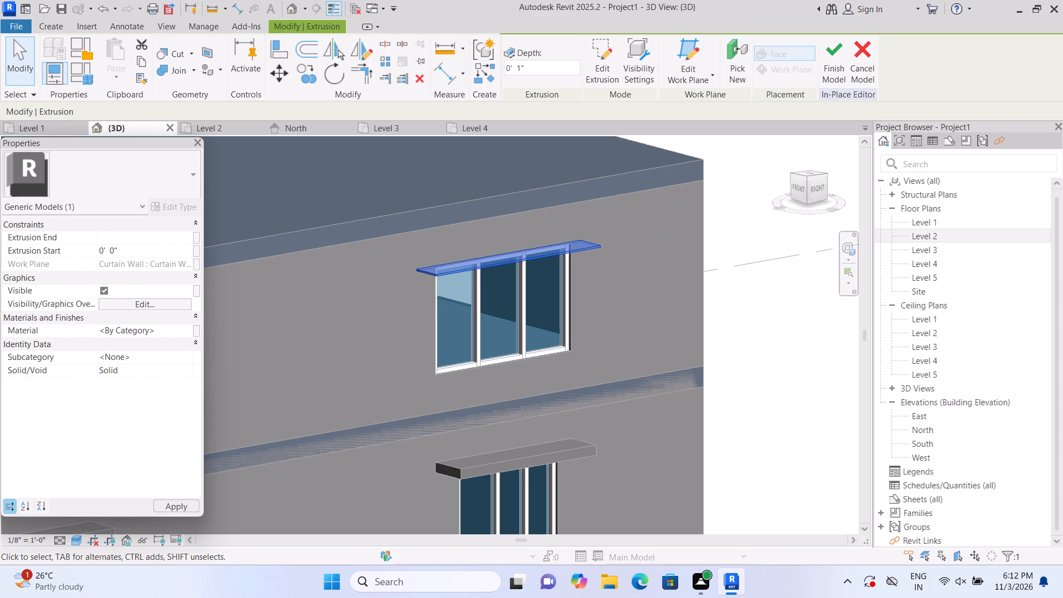
text(6")
key(Return)
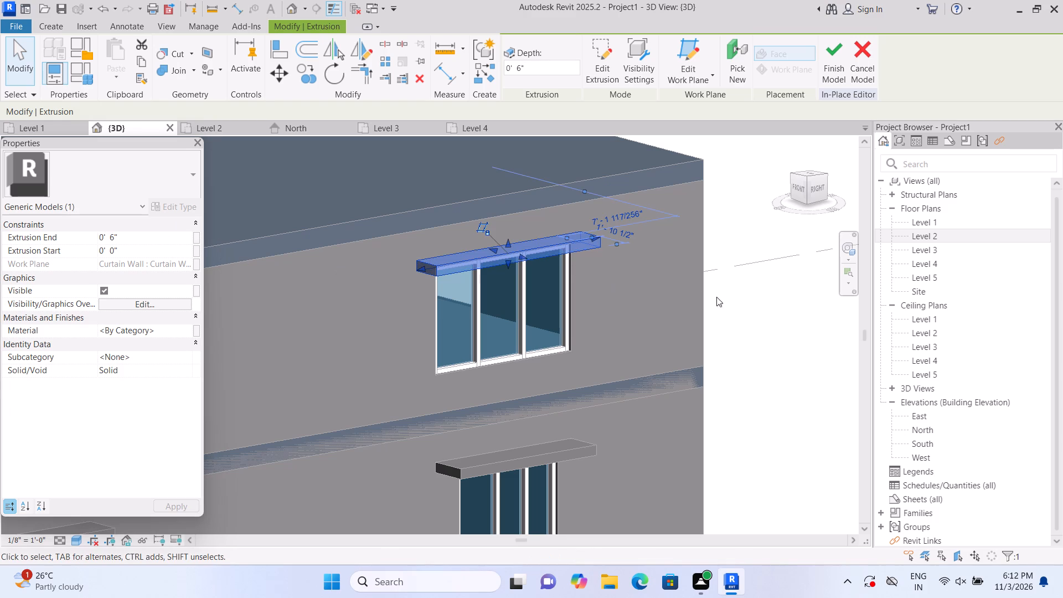
click(786, 296)
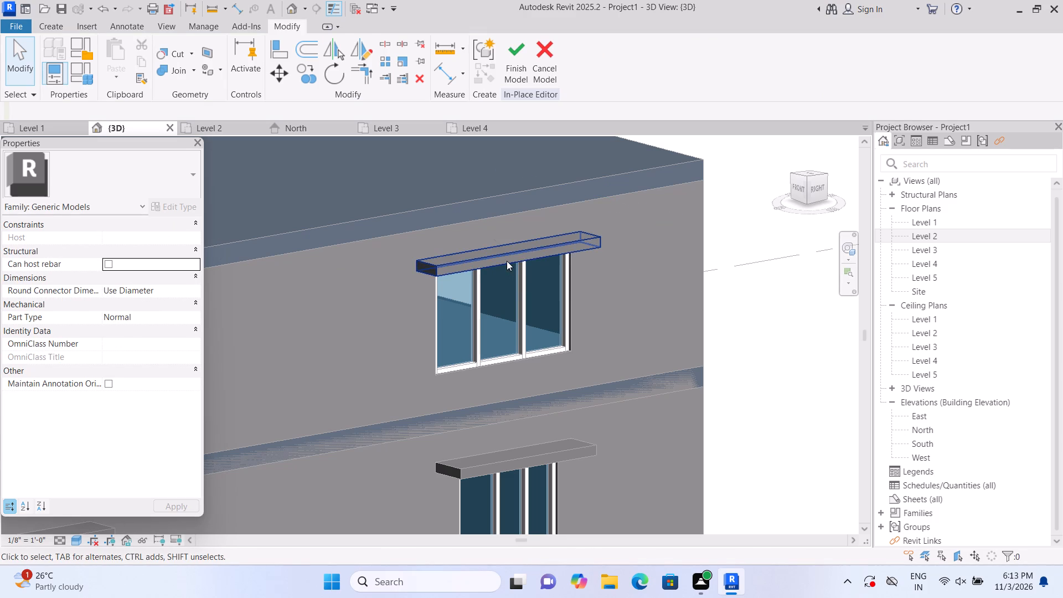
Pull the canopy's front face outward to a dimension of about 2'-8".
click(507, 261)
drag(522, 253, 532, 260)
click(744, 341)
Extend the canopy's south end slightly to increase its overhang beside the window.
scroll(499, 253, up, 2)
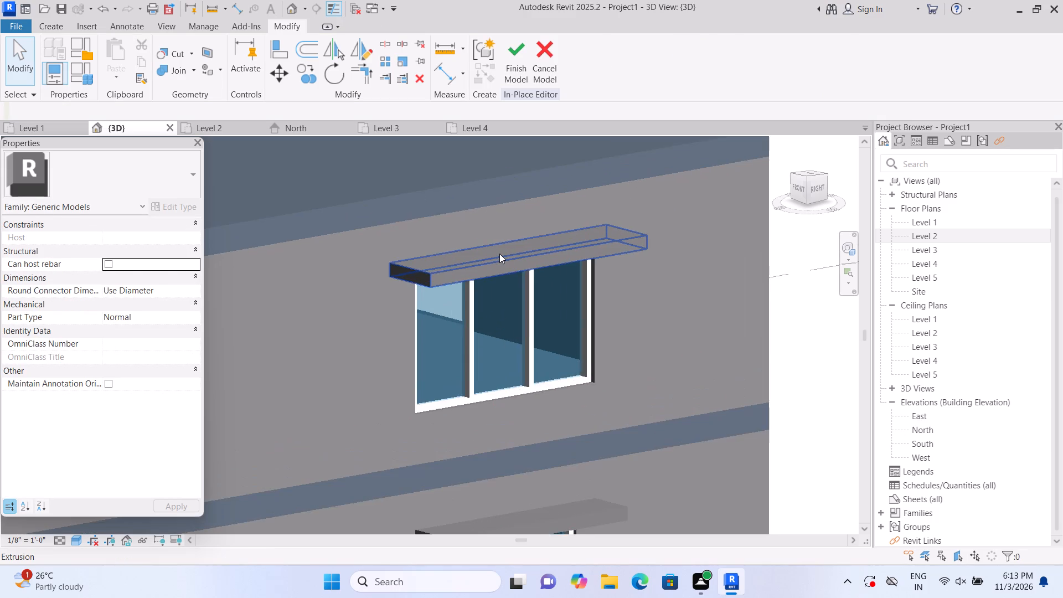
click(500, 254)
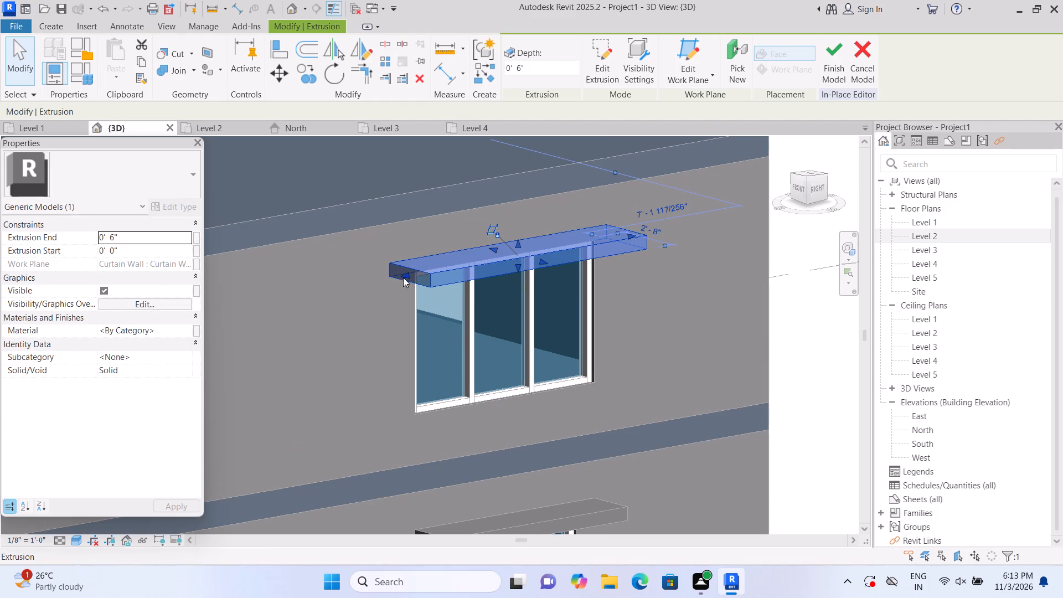
drag(409, 273, 403, 279)
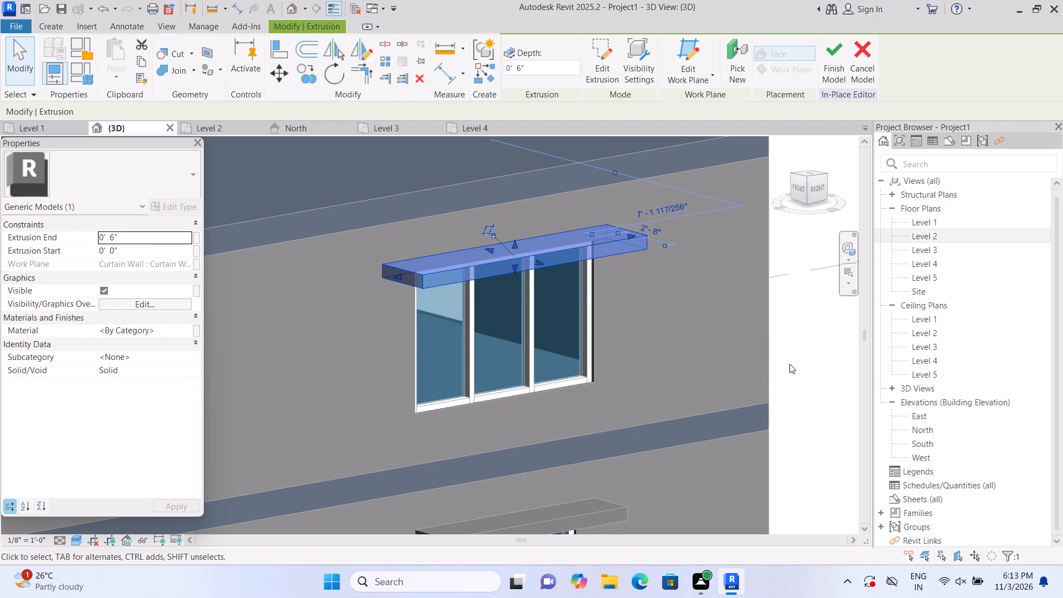
click(791, 364)
scroll(787, 356, down, 2)
scroll(656, 315, up, 3)
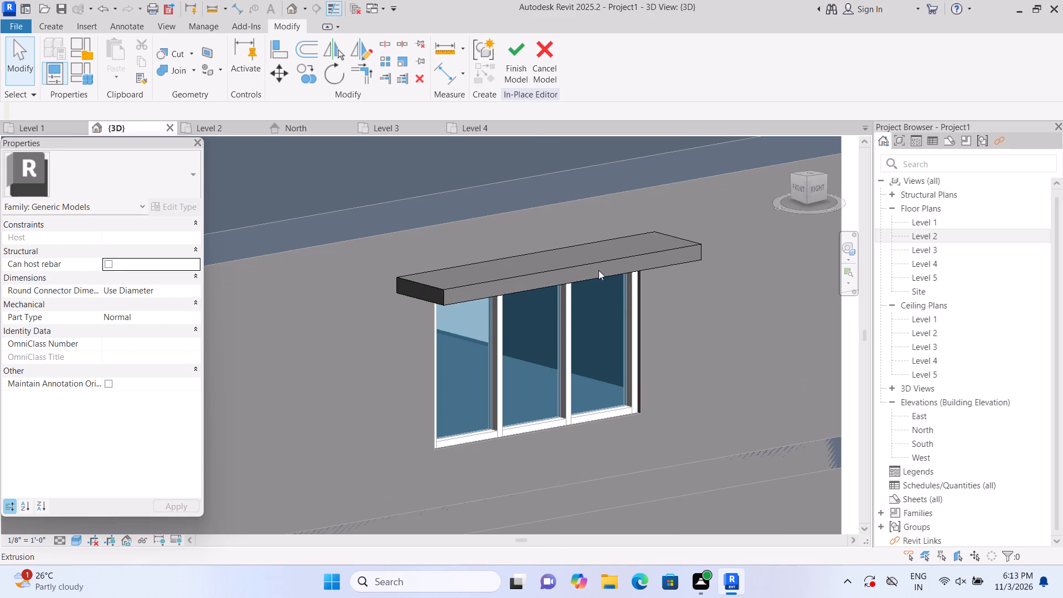
Pull the canopy's north end in slightly and move its front face a little farther outward from the wall.
click(597, 270)
drag(683, 245, 675, 246)
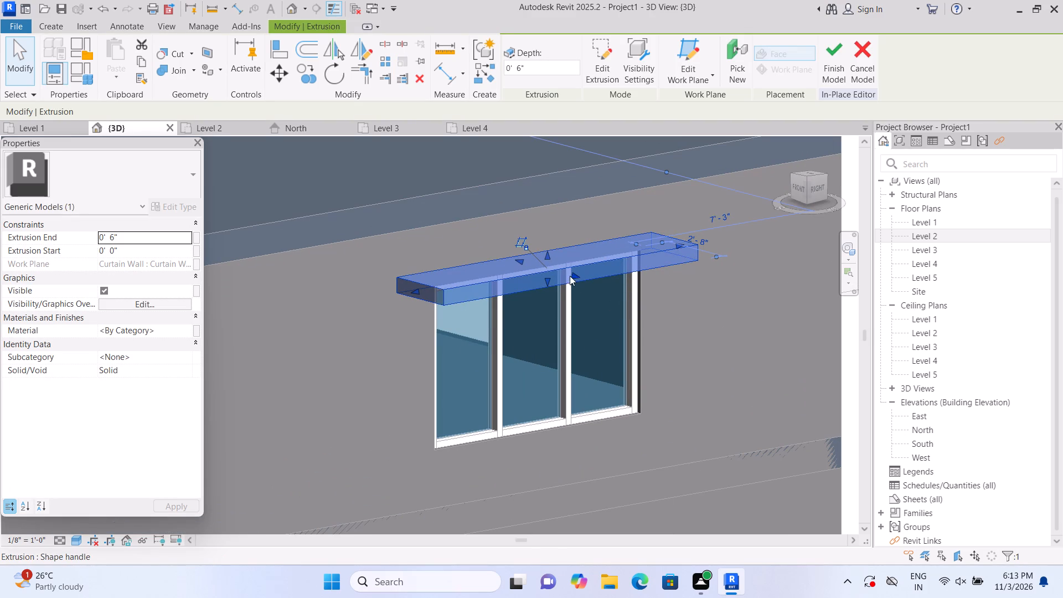
drag(574, 276, 583, 278)
click(710, 343)
Finish the in-place model of the canopy over the northernmost Level 2 east window.
scroll(709, 340, down, 2)
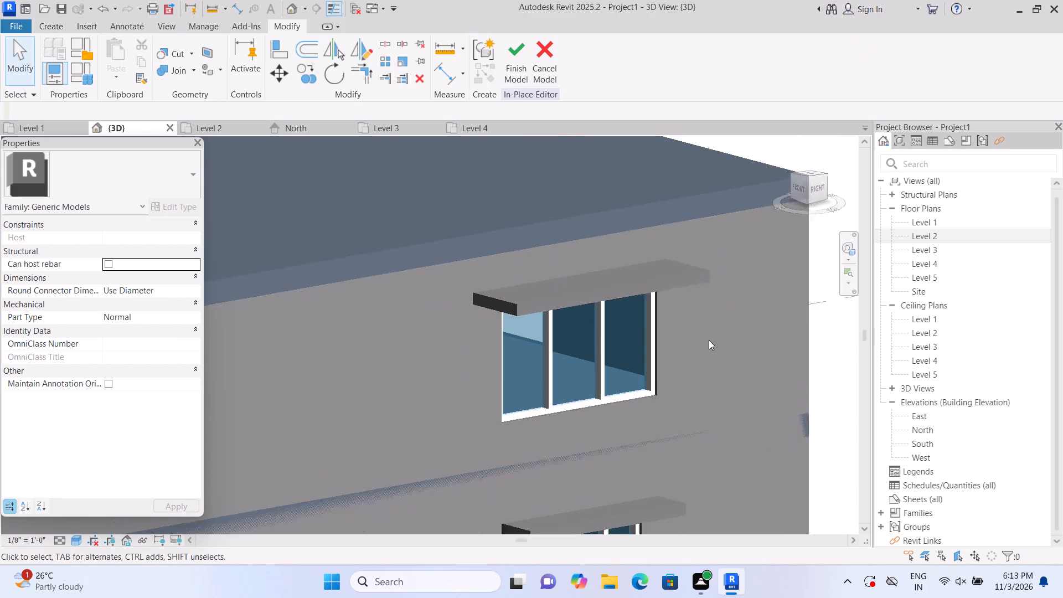
scroll(709, 340, down, 7)
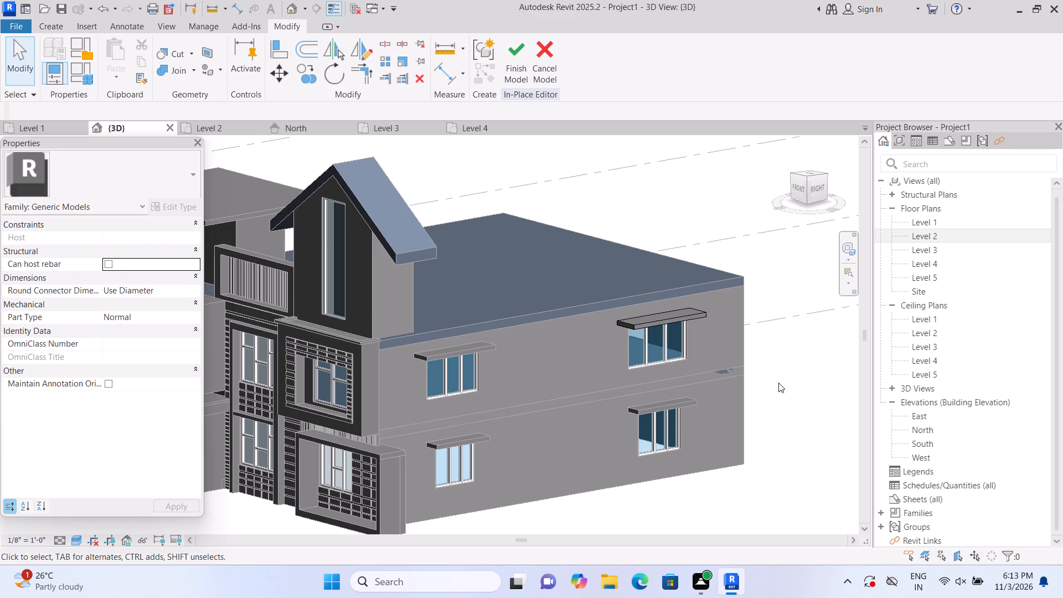
shift+middle_drag(791, 393, 720, 439)
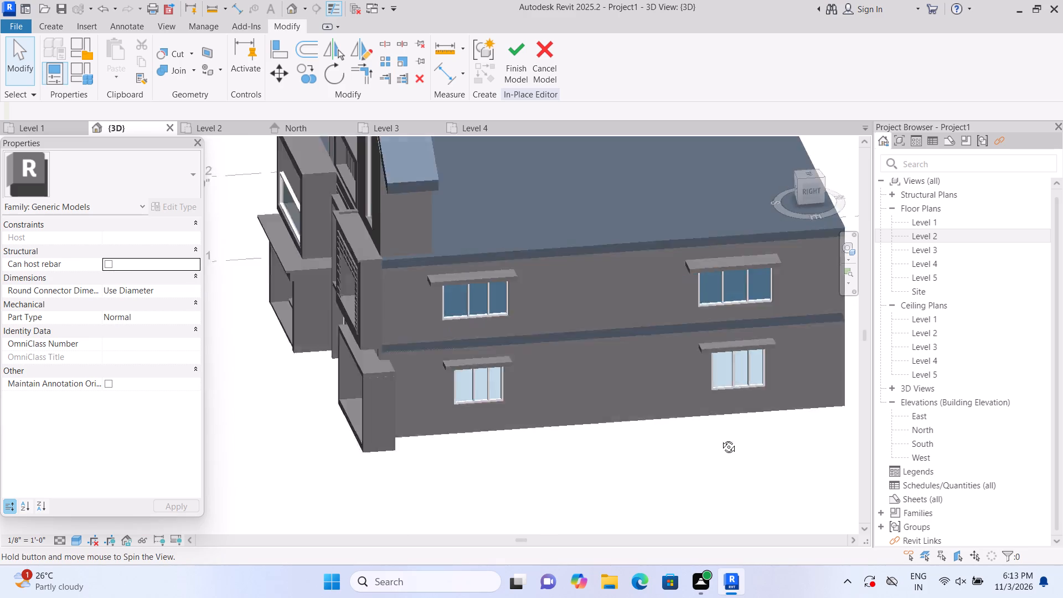
shift+middle_drag(720, 439, 623, 408)
scroll(632, 424, down, 6)
middle_drag(684, 451, 602, 451)
middle_drag(691, 444, 471, 417)
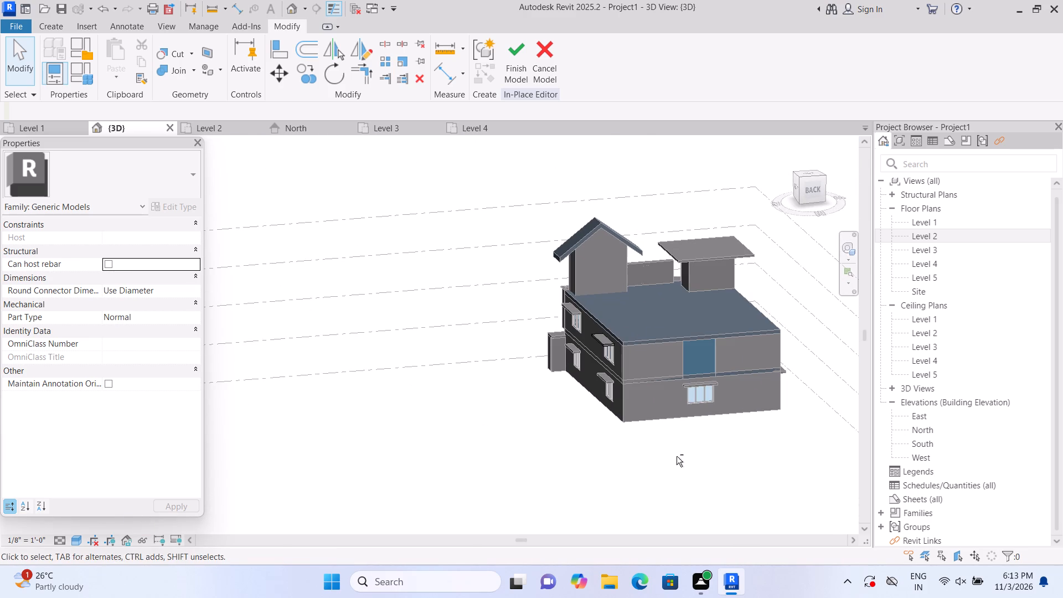
shift+middle_drag(688, 457, 701, 452)
scroll(700, 380, up, 5)
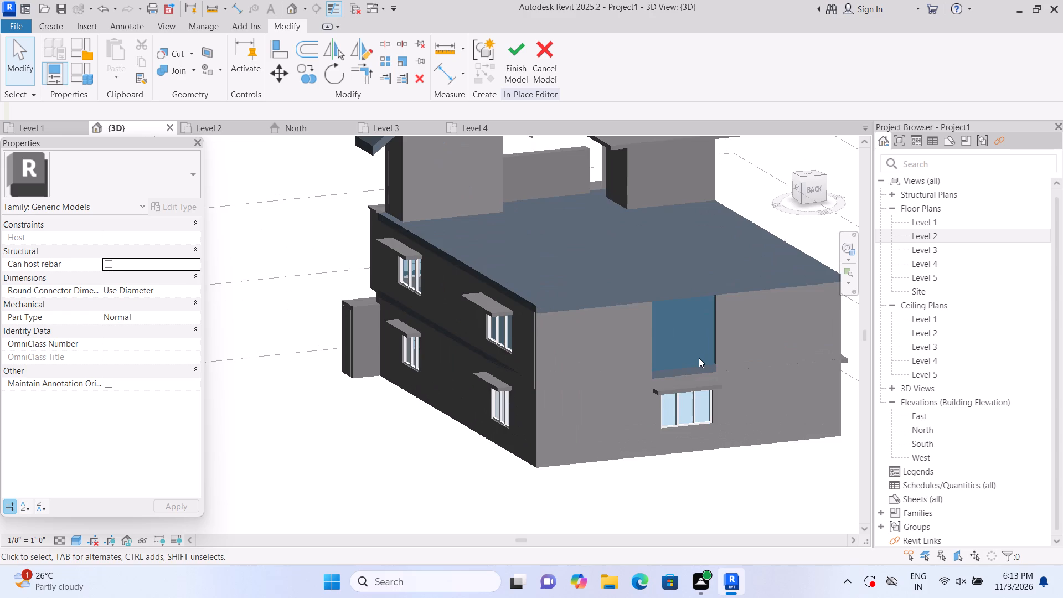
middle_drag(681, 367, 602, 381)
scroll(600, 380, up, 1)
click(527, 61)
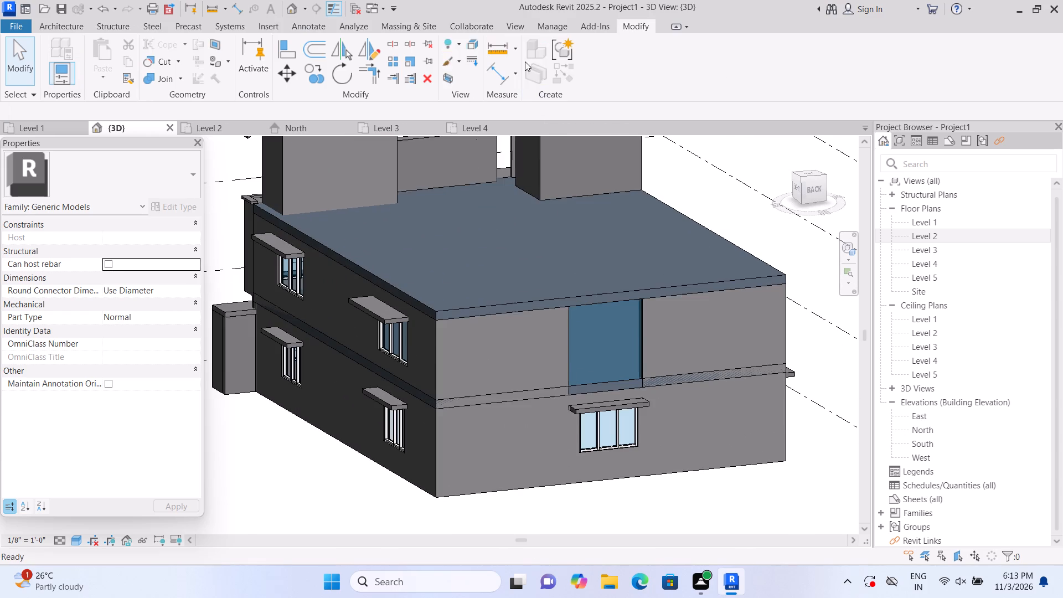
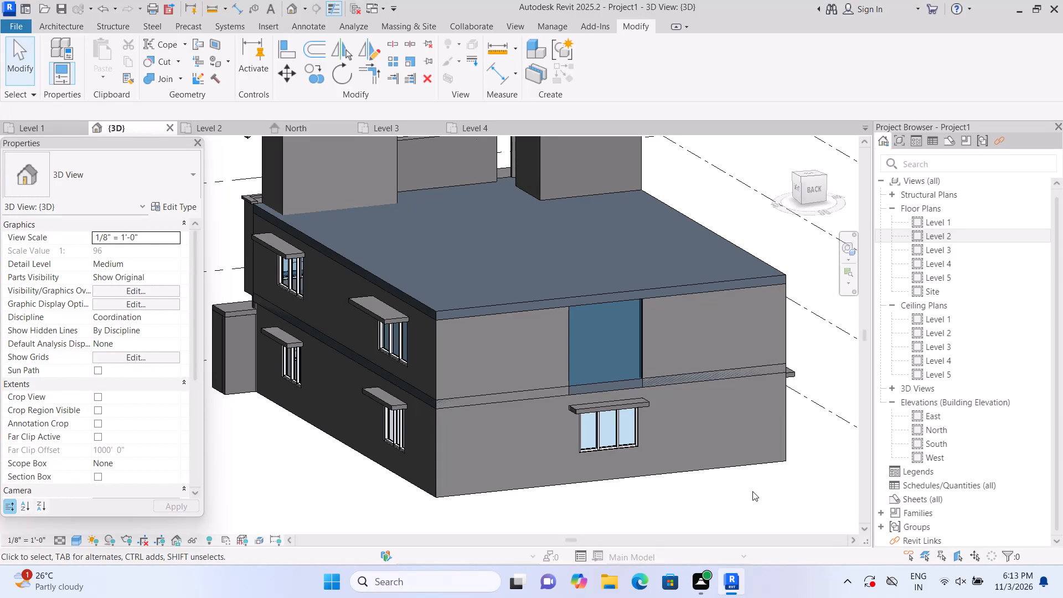
Raise the bottom edge of the north Level 2 curtain wall window to a base offset of about 2'-7".
scroll(721, 419, up, 1)
middle_drag(711, 404, 674, 432)
scroll(661, 418, up, 2)
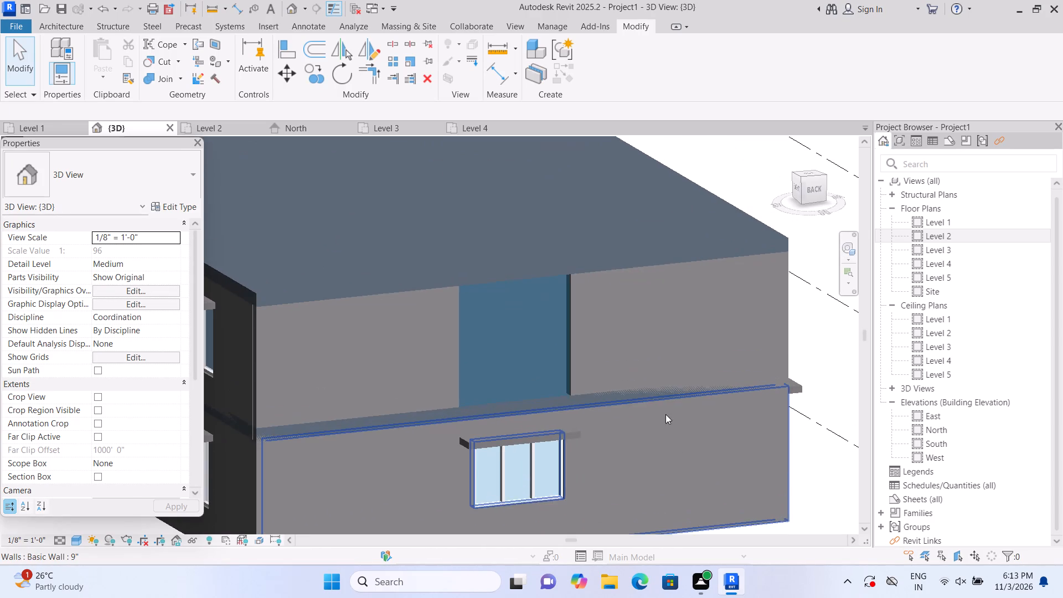
click(510, 382)
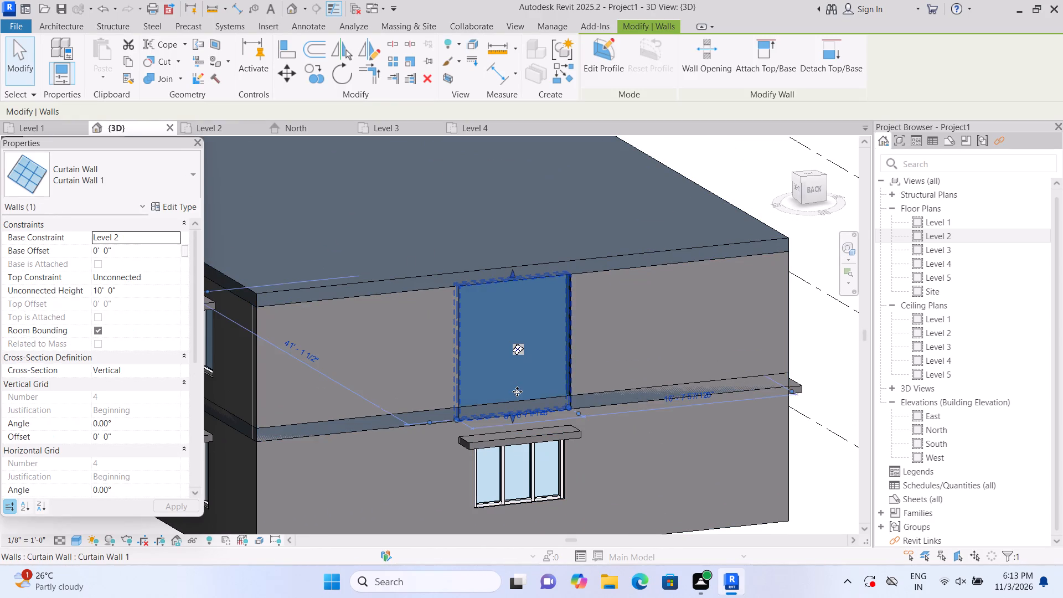
scroll(517, 391, up, 1)
drag(510, 420, 513, 383)
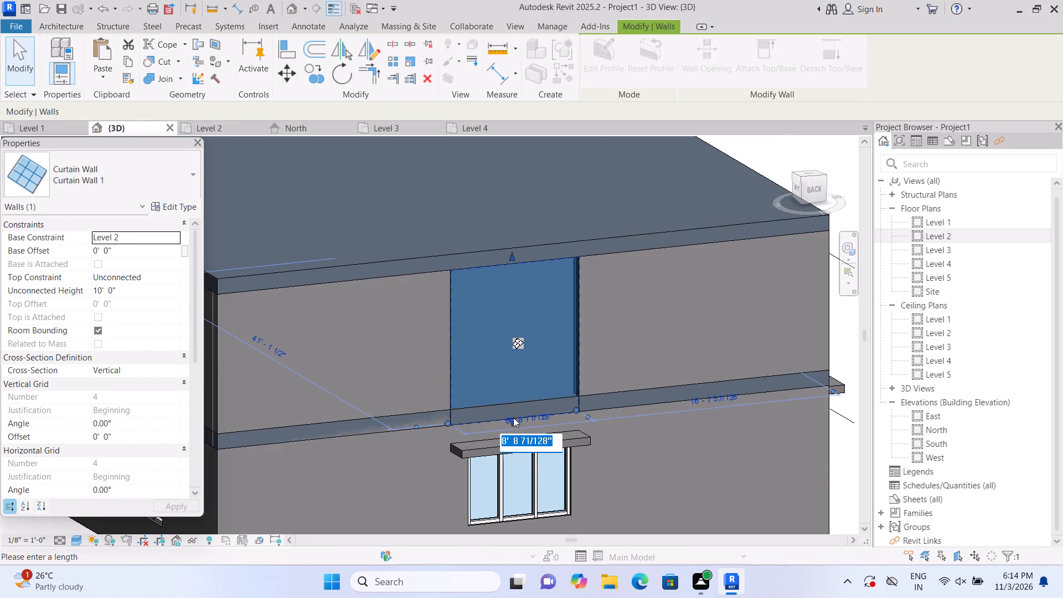
drag(512, 419, 513, 380)
scroll(515, 424, up, 3)
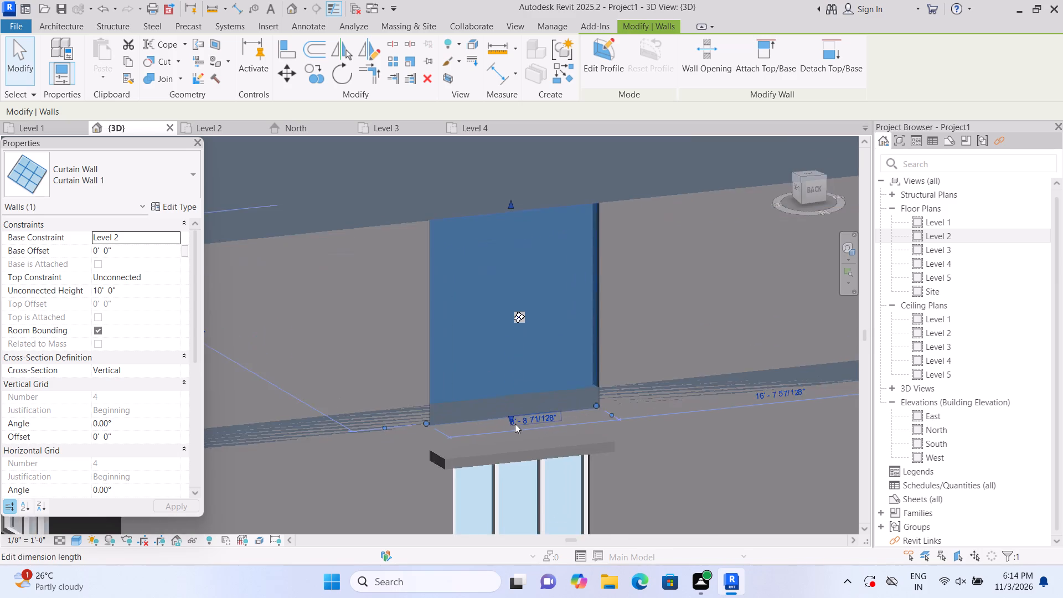
scroll(515, 424, up, 7)
drag(505, 406, 509, 267)
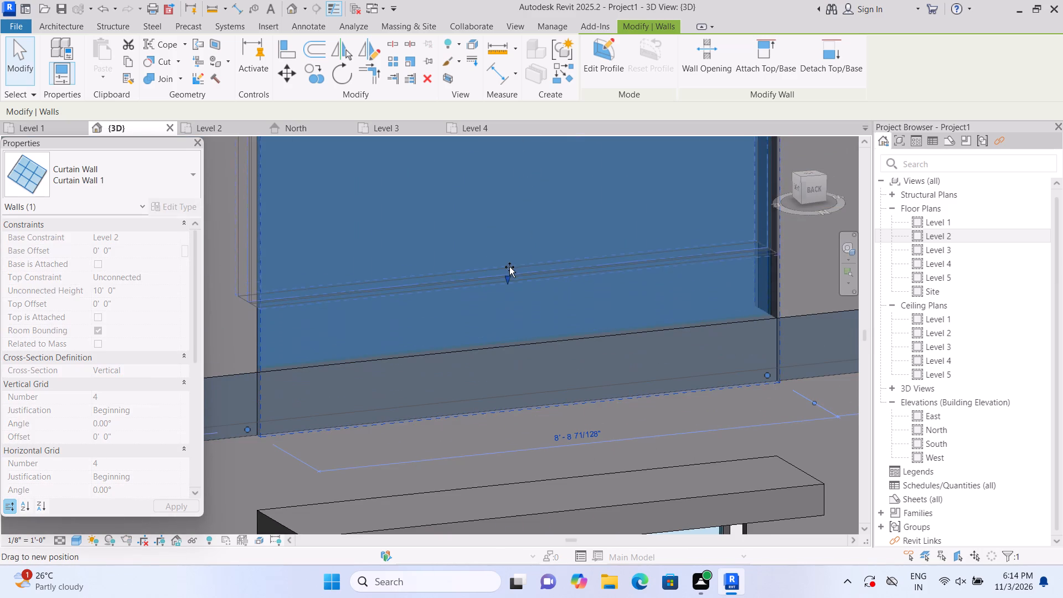
drag(509, 267, 511, 249)
scroll(515, 307, down, 7)
middle_drag(522, 322, 529, 338)
scroll(531, 346, down, 2)
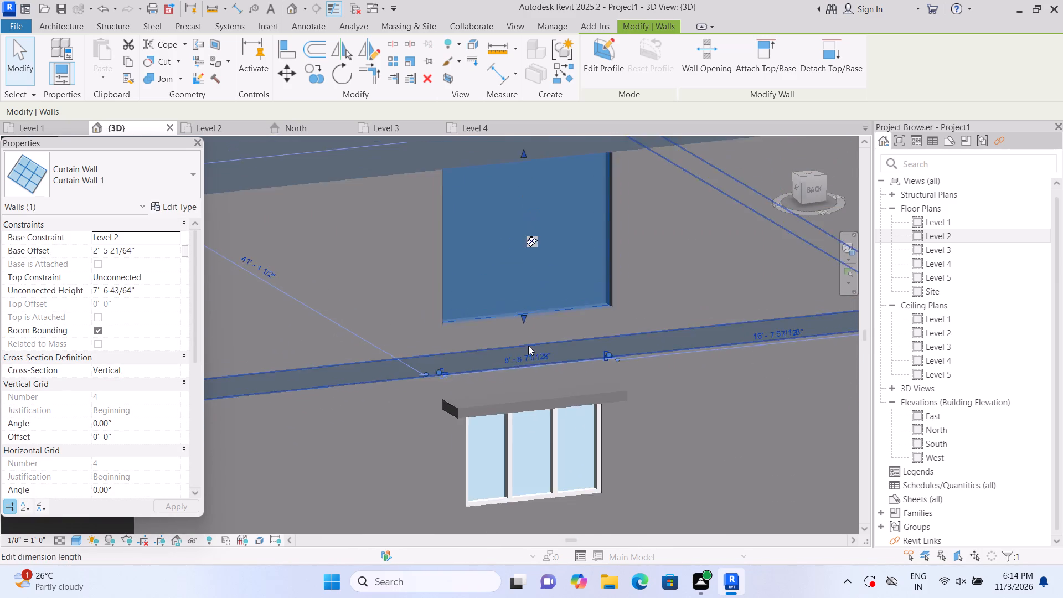
scroll(528, 346, down, 2)
scroll(519, 339, up, 2)
click(528, 323)
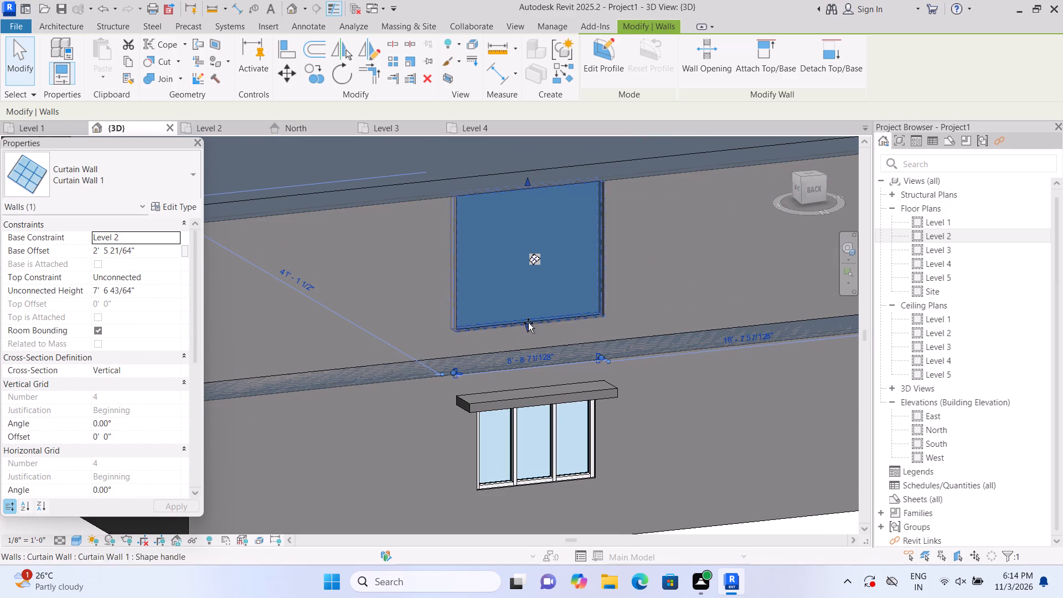
Lower the top edge of the north Level 2 window to an unconnected height of about 5'-7".
drag(527, 180, 527, 202)
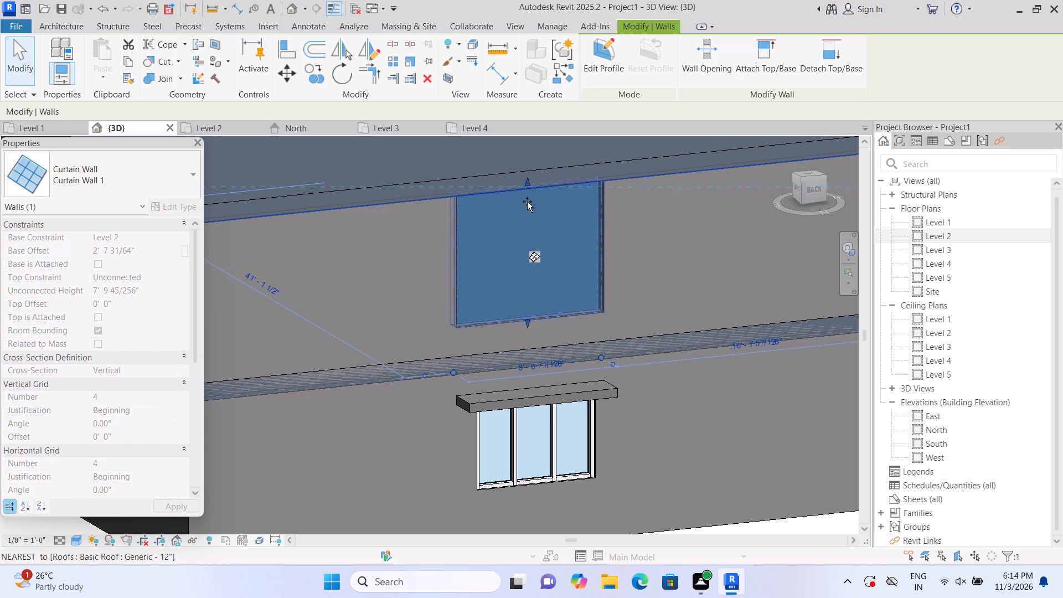
drag(527, 202, 533, 226)
scroll(545, 253, up, 2)
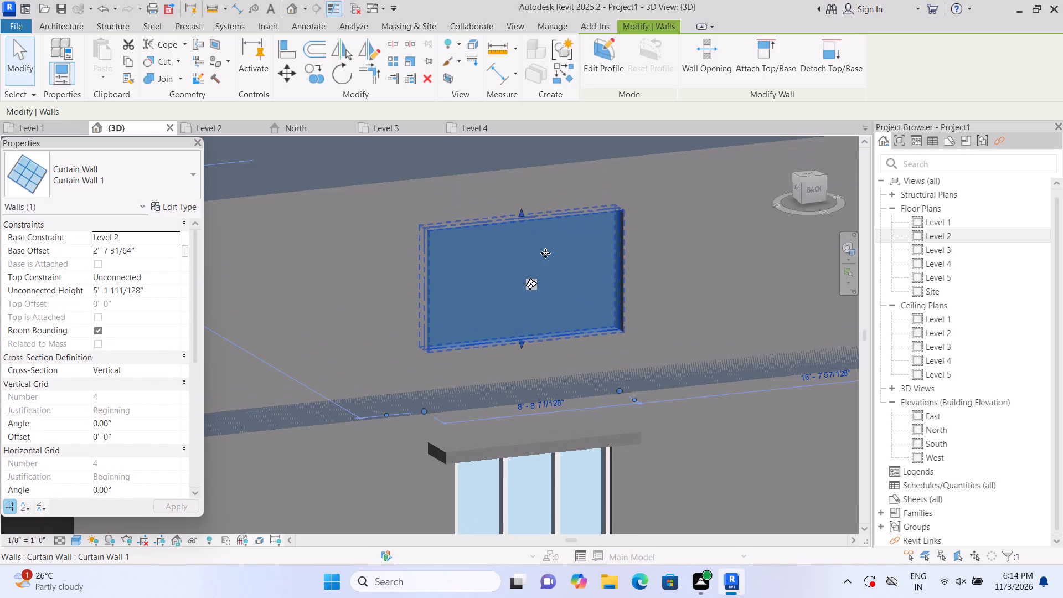
click(519, 213)
click(520, 208)
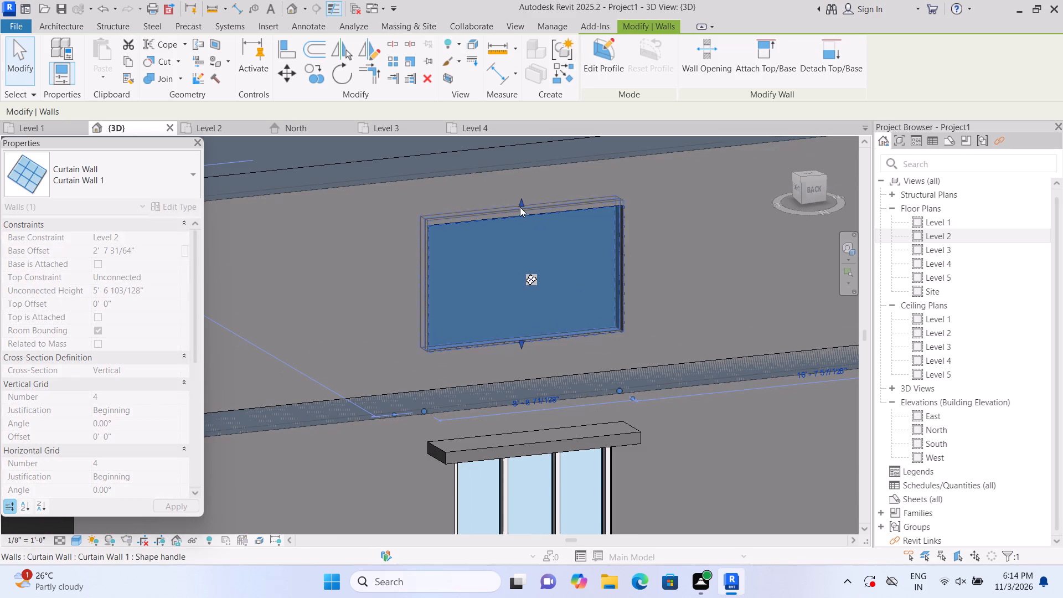
scroll(522, 346, down, 5)
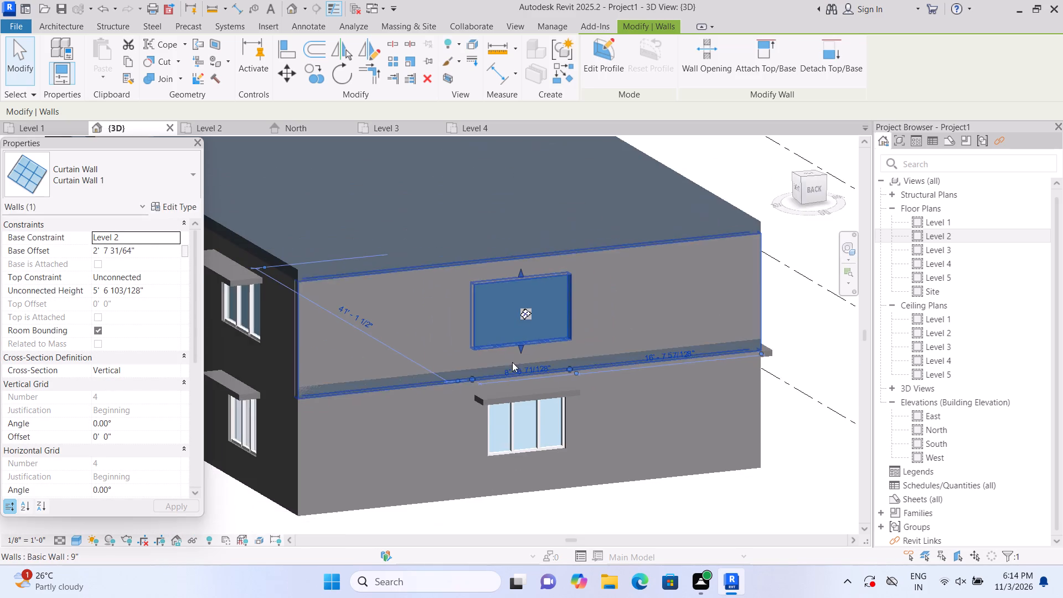
Nudge the bottom edge of the north Level 2 window slightly to fine-tune its sill level.
scroll(513, 355, up, 1)
drag(522, 343, 522, 341)
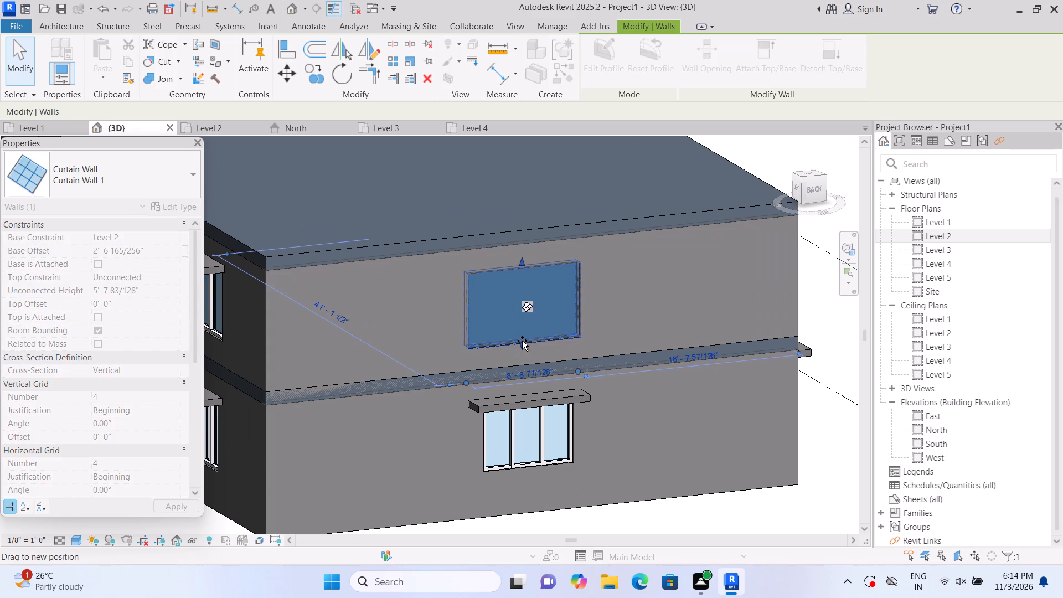
drag(522, 341, 522, 338)
click(773, 512)
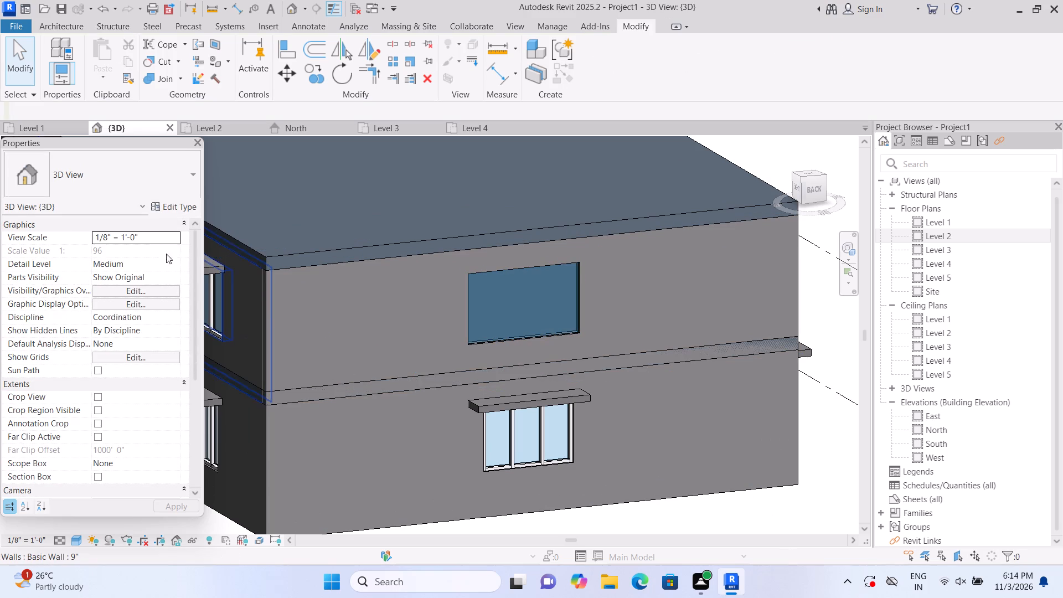
Add two vertical curtain grid lines dividing the north Level 2 window into three equal panels.
click(69, 26)
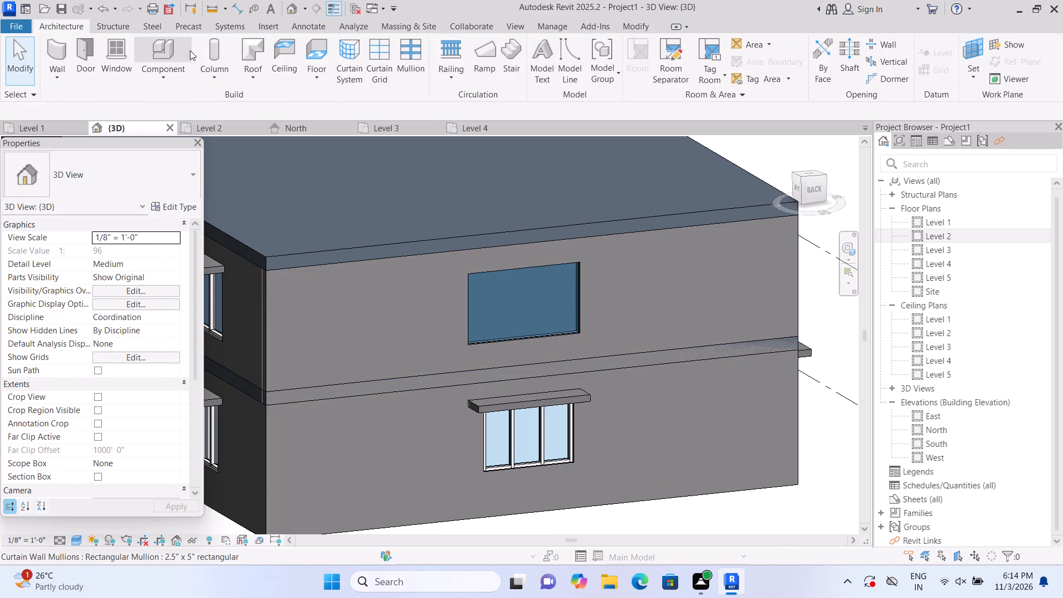
click(373, 61)
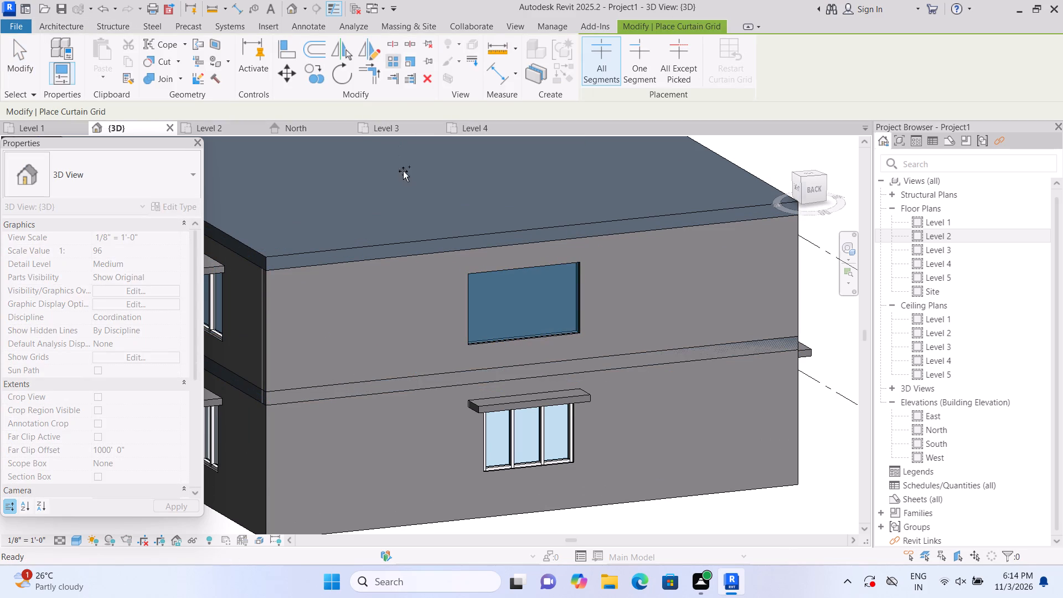
click(503, 276)
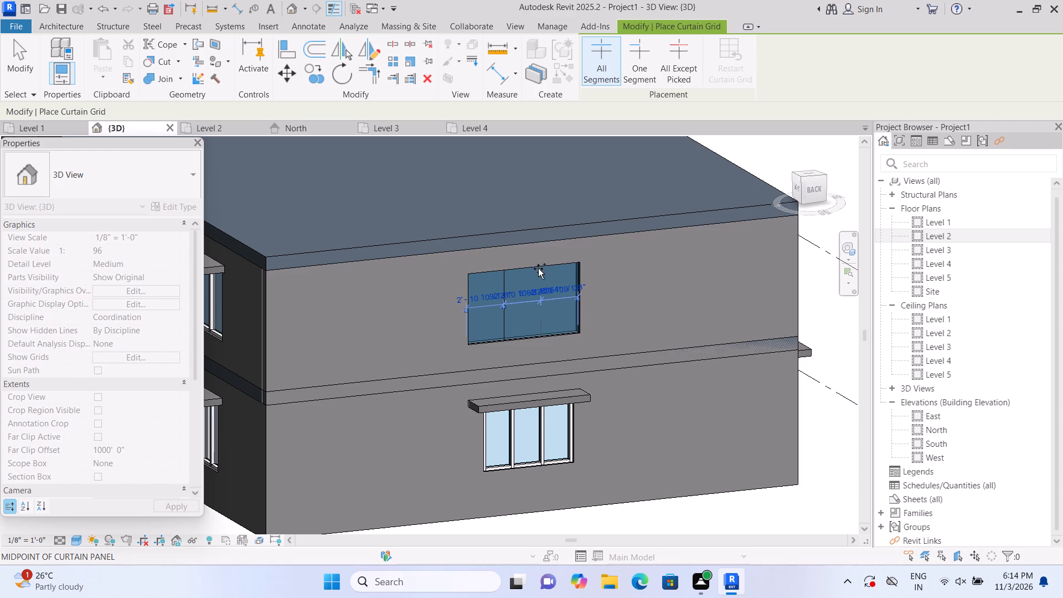
click(551, 270)
key(Escape)
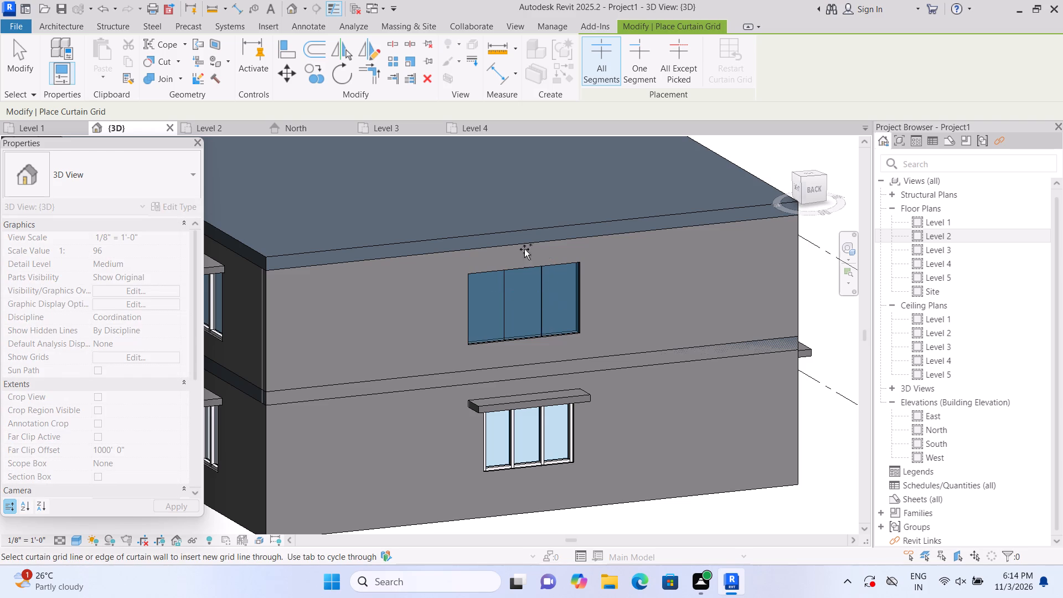
Place 2.5" x 5" rectangular mullions on both grid lines and all four edges of the north Level 2 window.
click(54, 30)
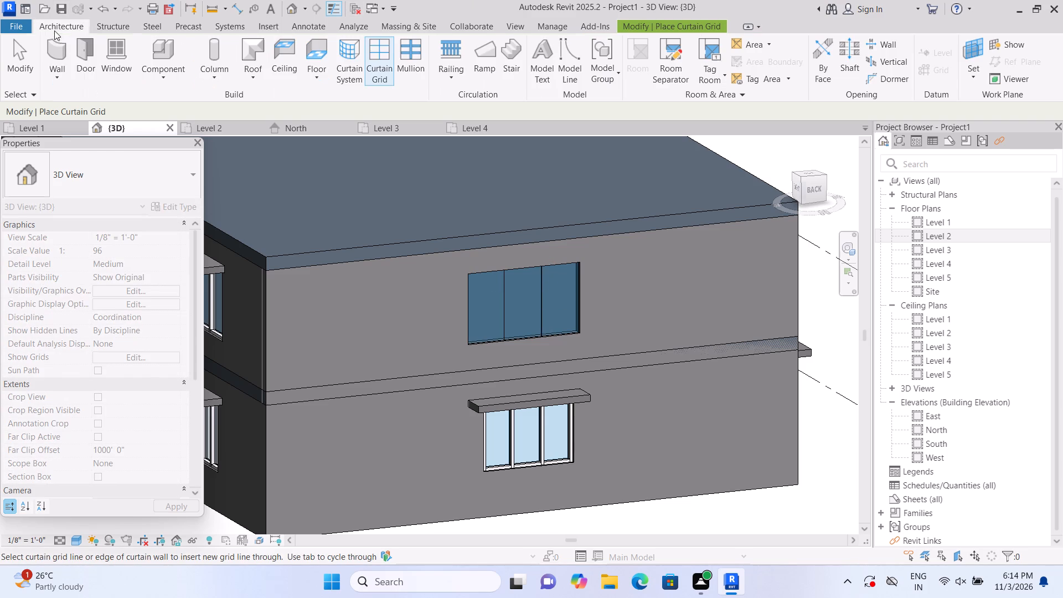
click(419, 70)
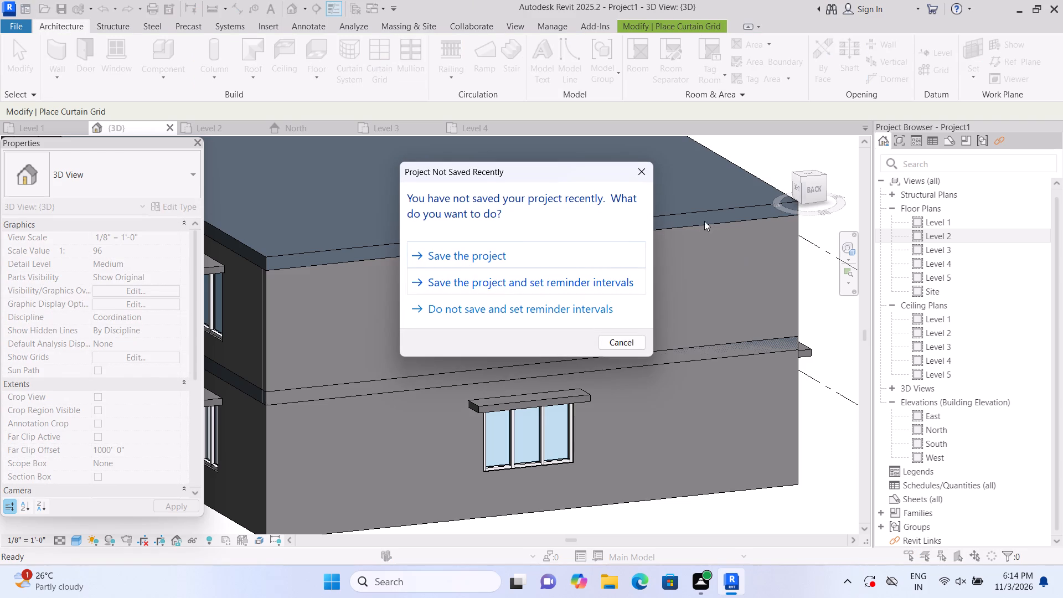
click(644, 174)
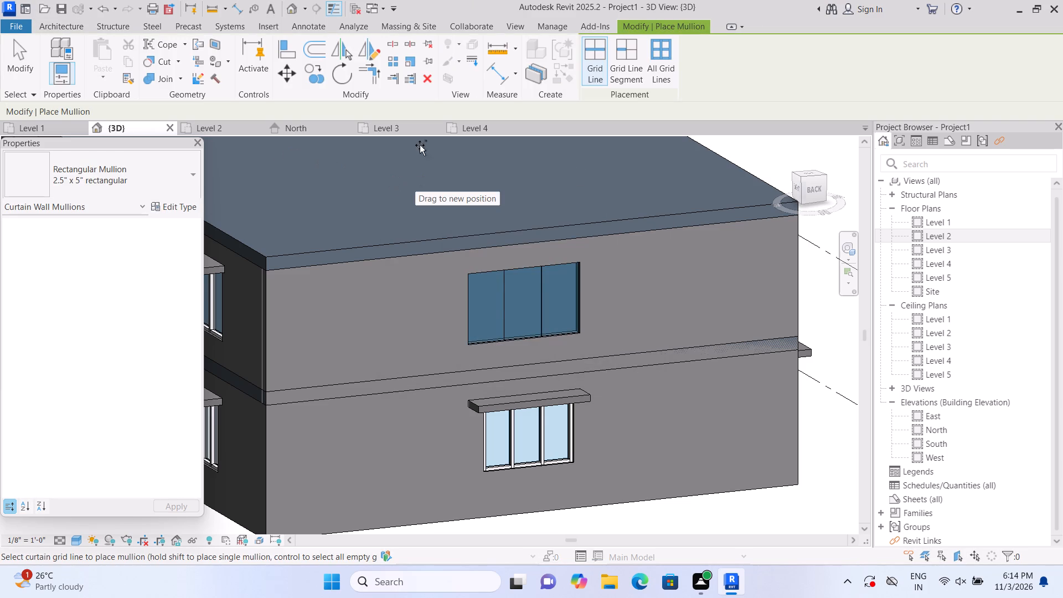
double_click(513, 293)
click(546, 295)
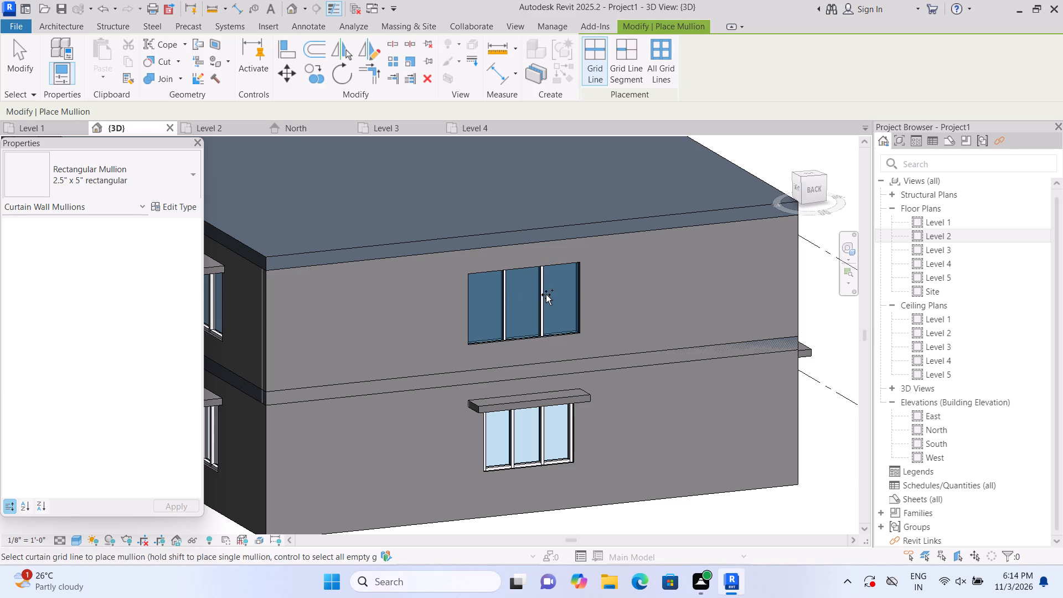
click(530, 277)
click(473, 322)
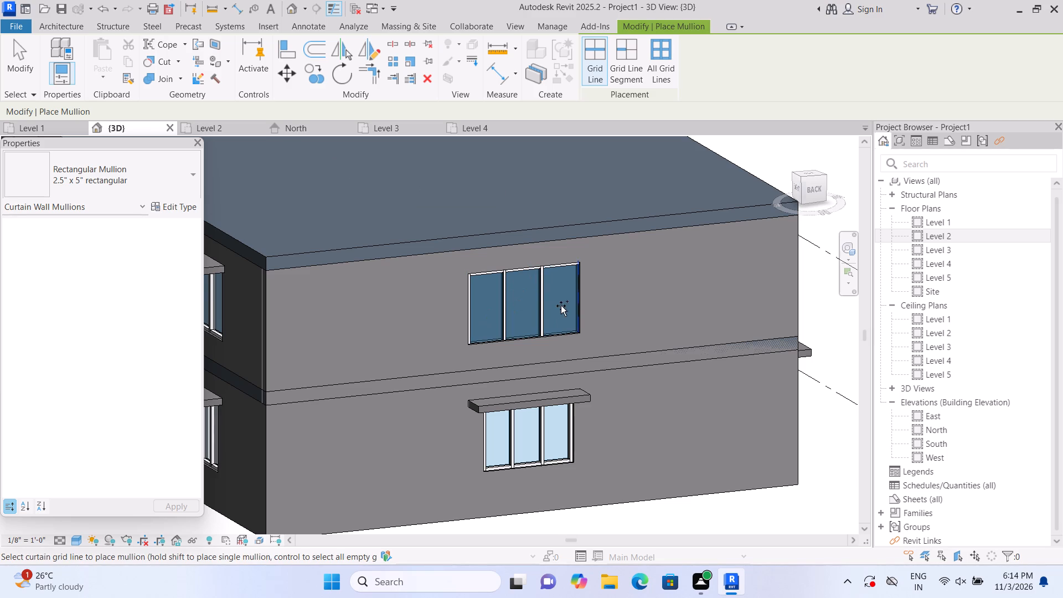
click(577, 303)
click(562, 334)
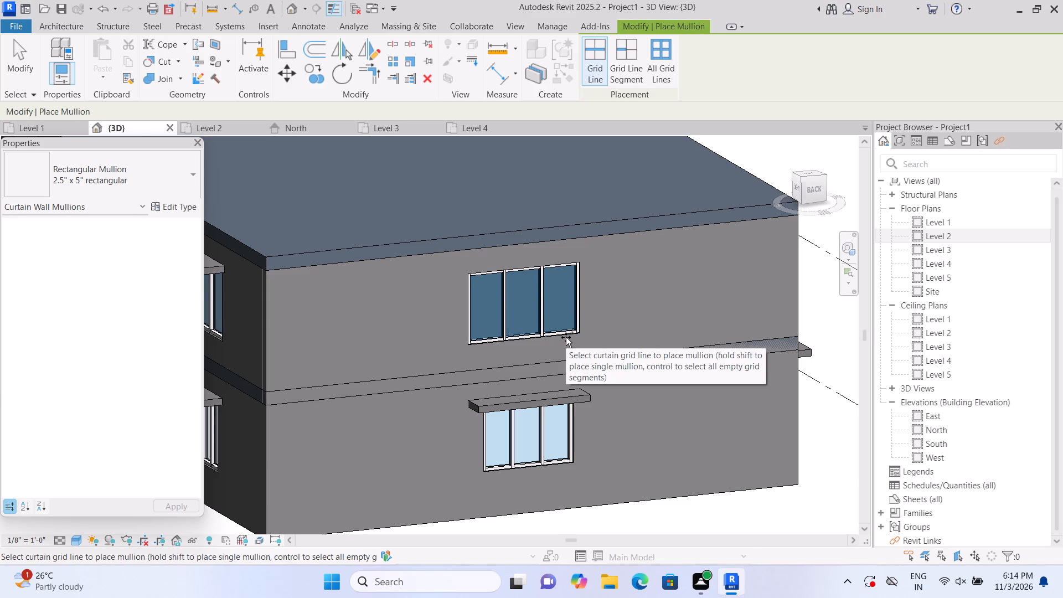
key(Escape)
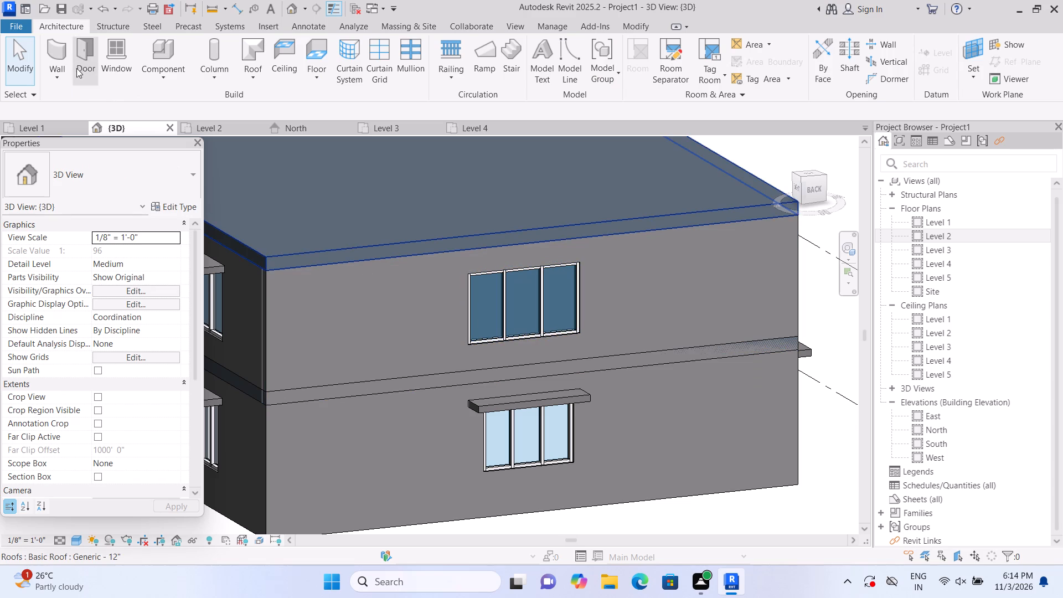
Start an in-place model in the Generic Models category with the default name for the north window canopy.
click(162, 73)
click(181, 128)
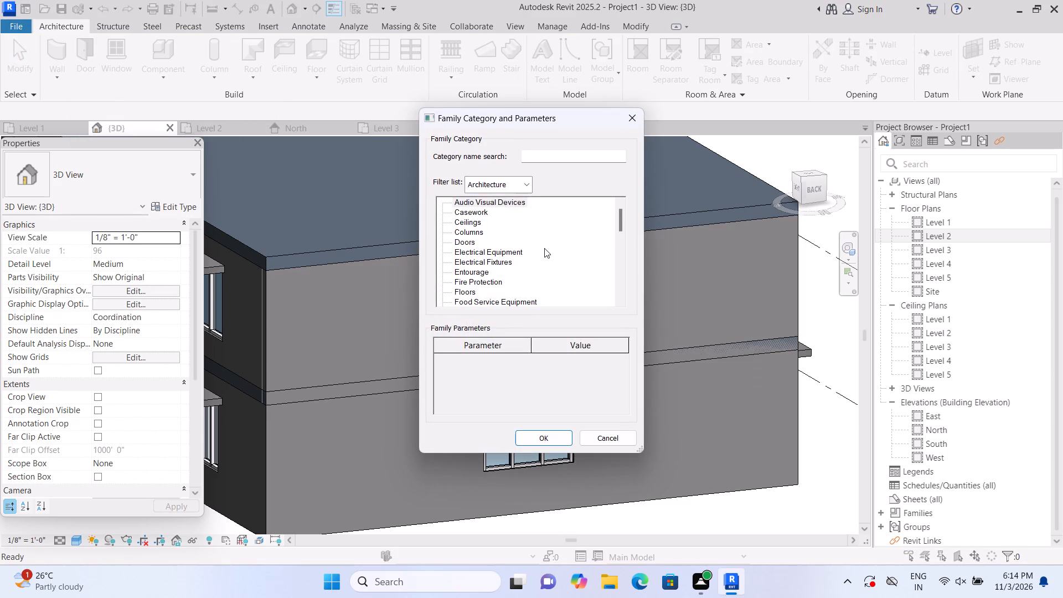
scroll(545, 249, down, 5)
scroll(508, 285, down, 1)
click(499, 270)
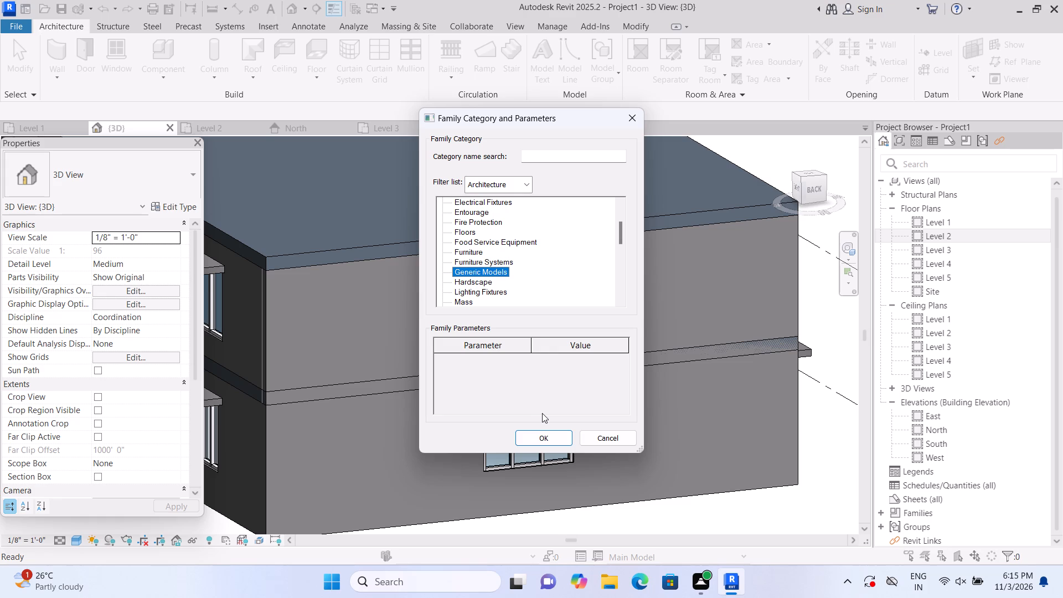
click(547, 432)
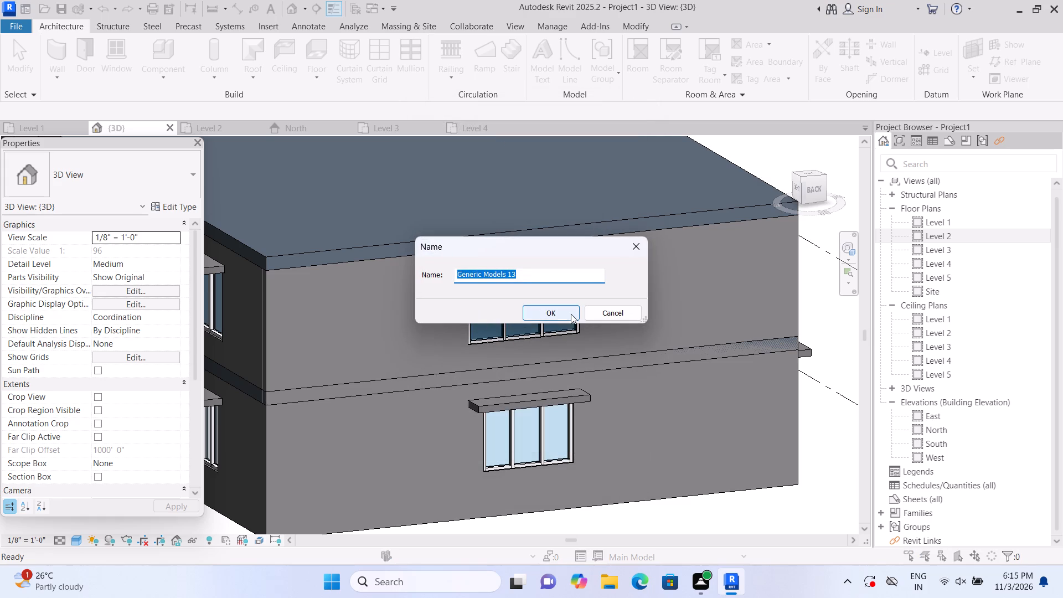
click(570, 313)
Extrude a canopy rectangle about 11'-1" by 2'-6", 1" deep, on a work plane picked at the north Level 2 window's head.
click(116, 73)
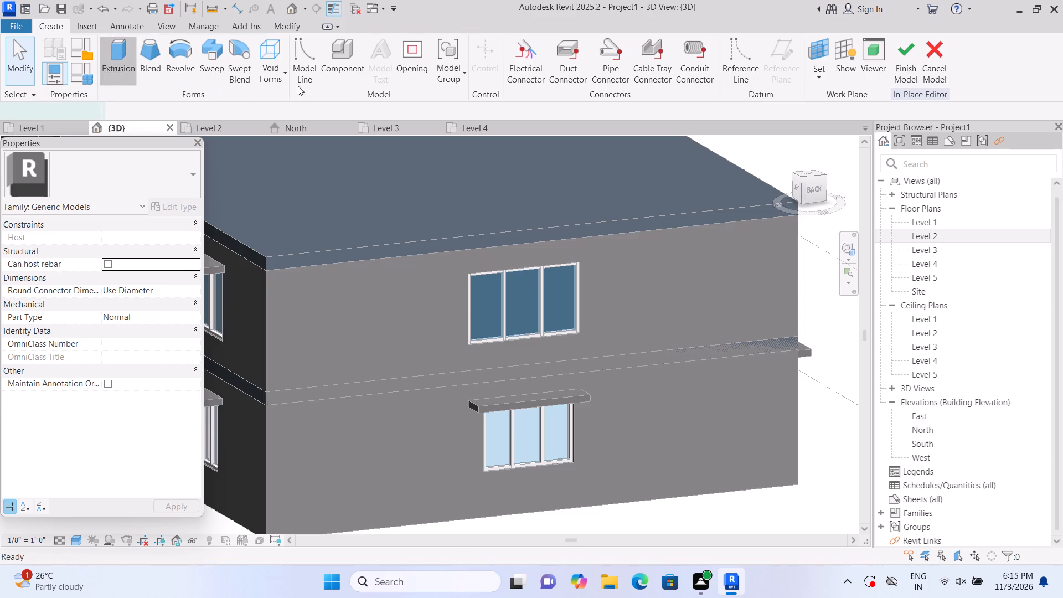
click(715, 83)
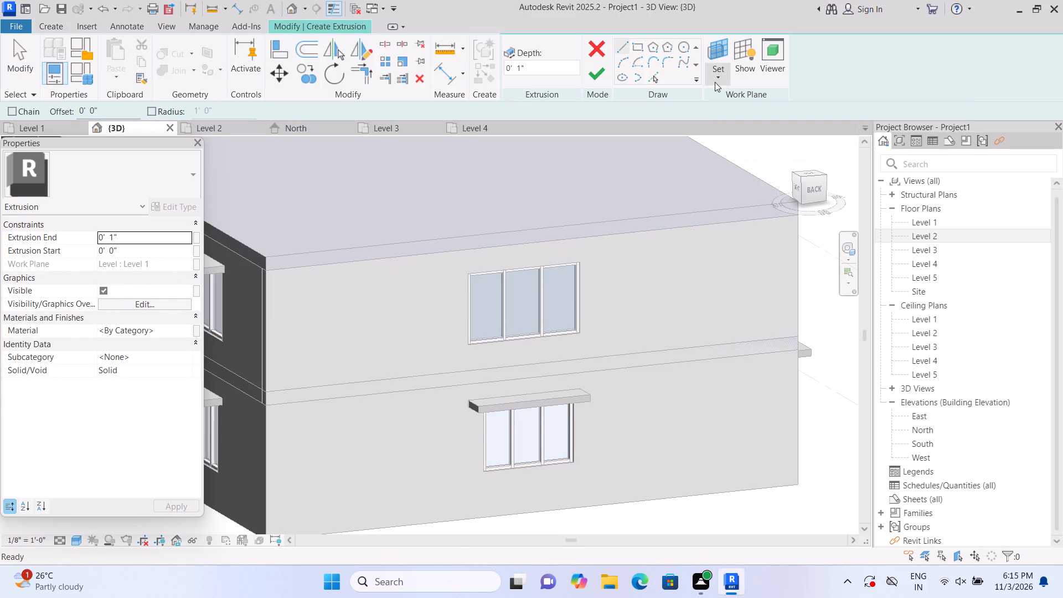
click(733, 128)
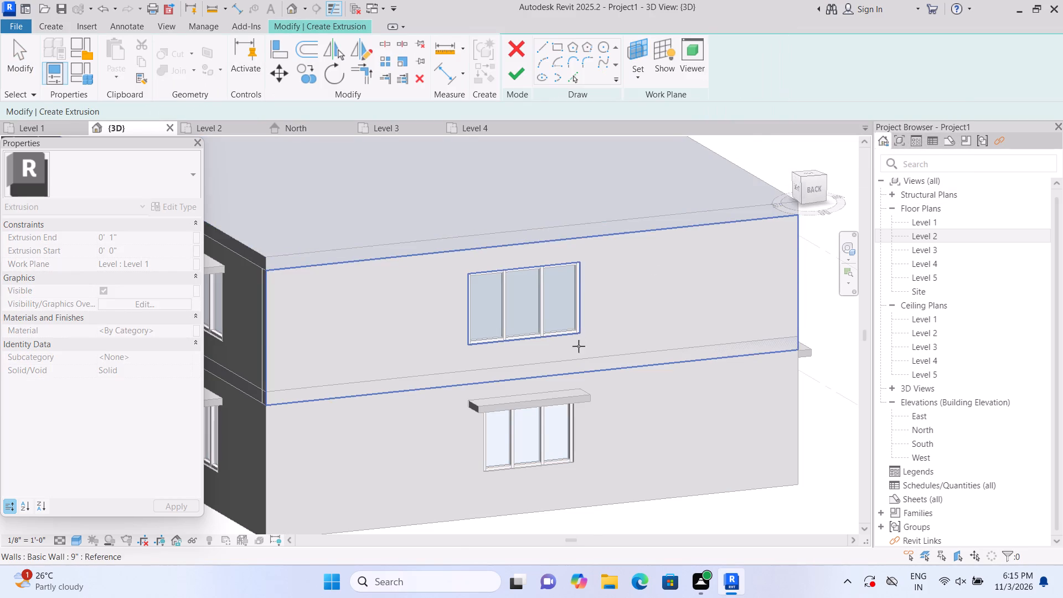
scroll(567, 336, up, 1)
click(550, 259)
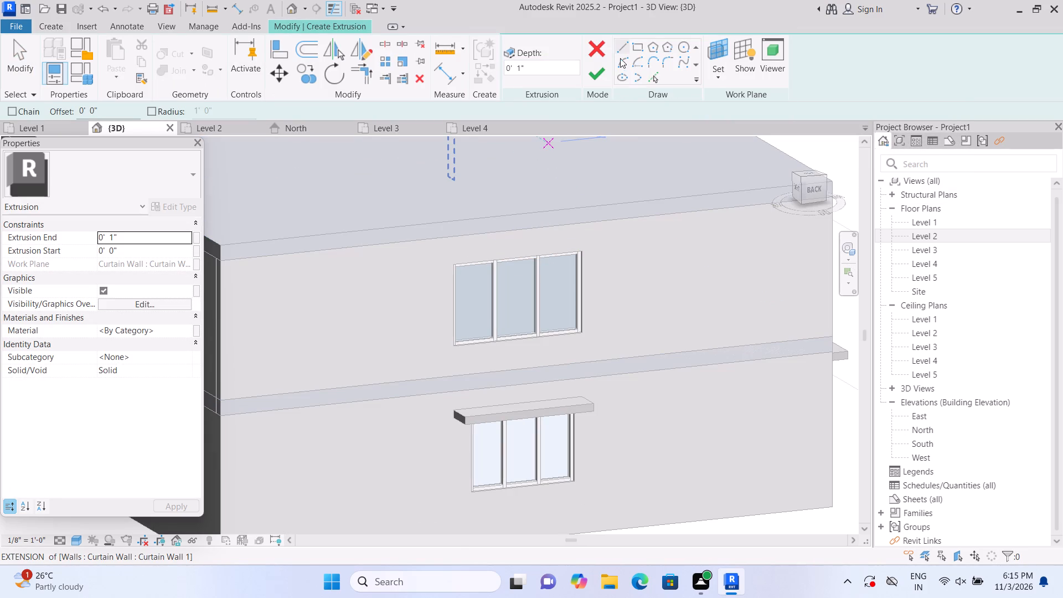
click(642, 43)
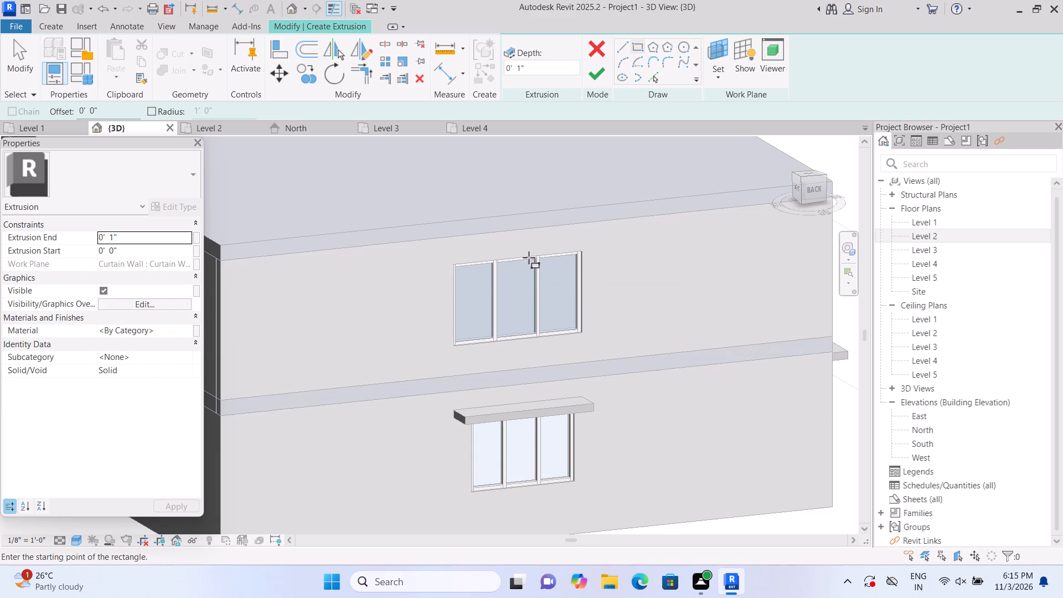
click(436, 267)
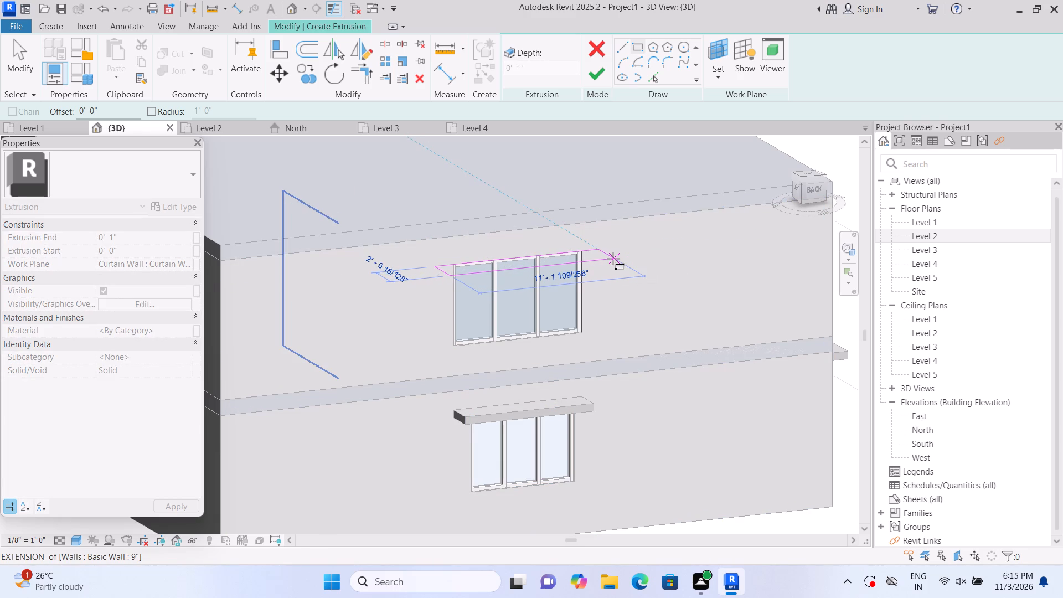
click(612, 259)
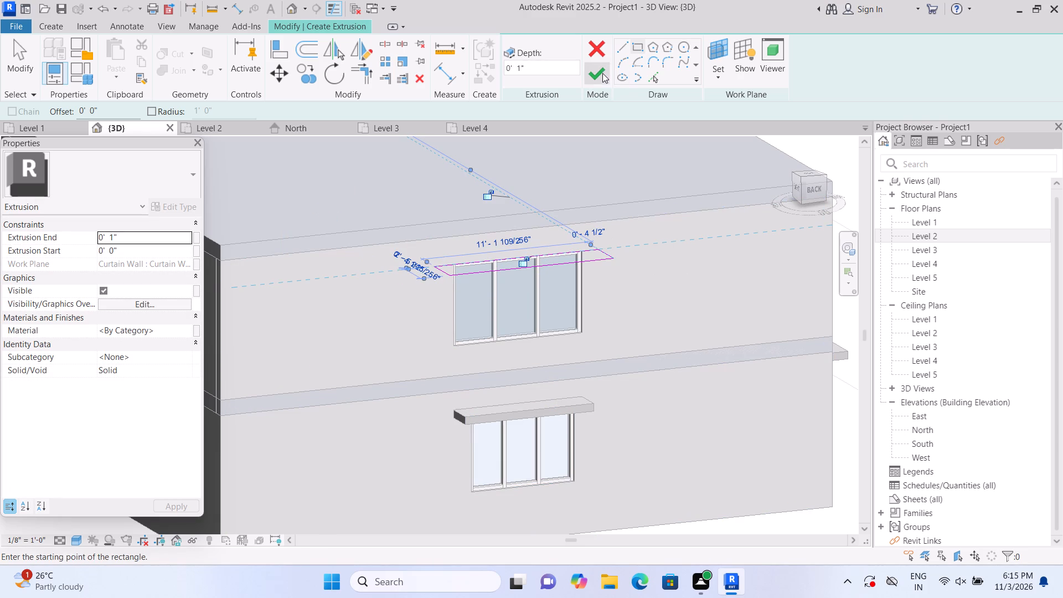
click(602, 73)
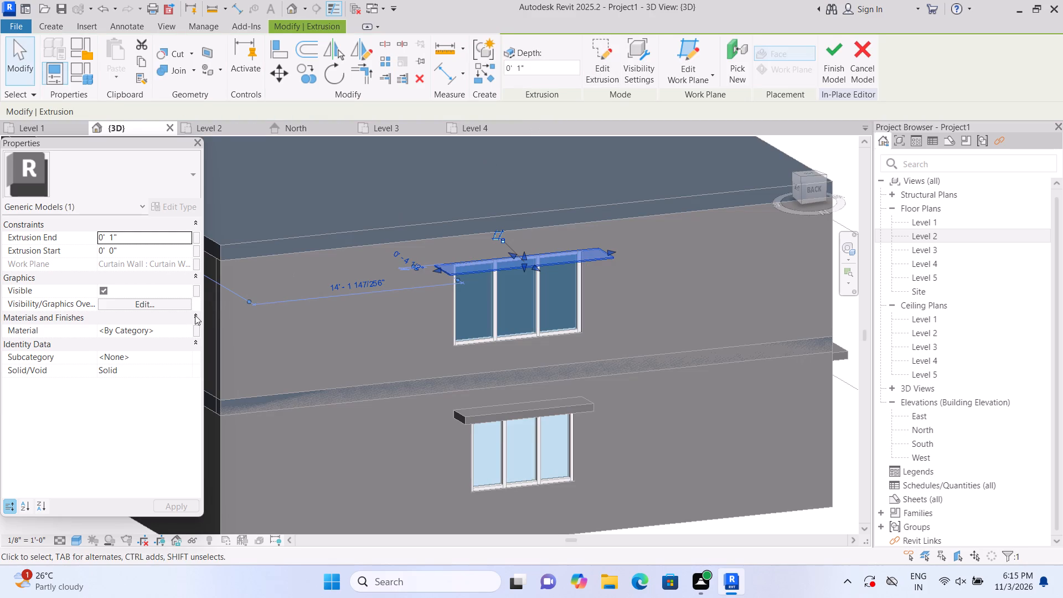
Set the extrusion end of the north Level 2 window canopy to 6".
click(177, 236)
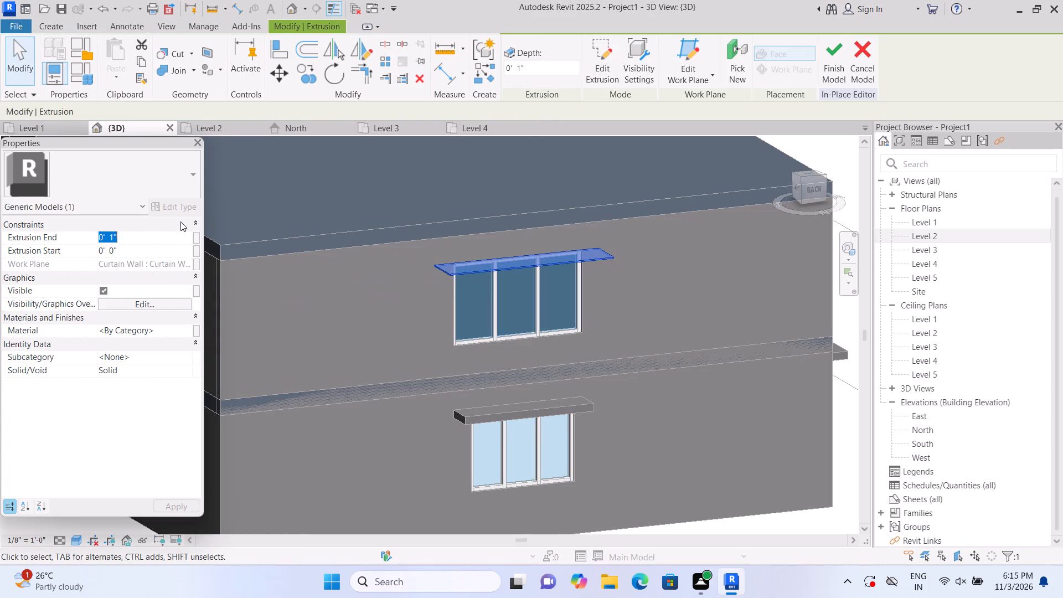
key(BackSpace)
key(6)
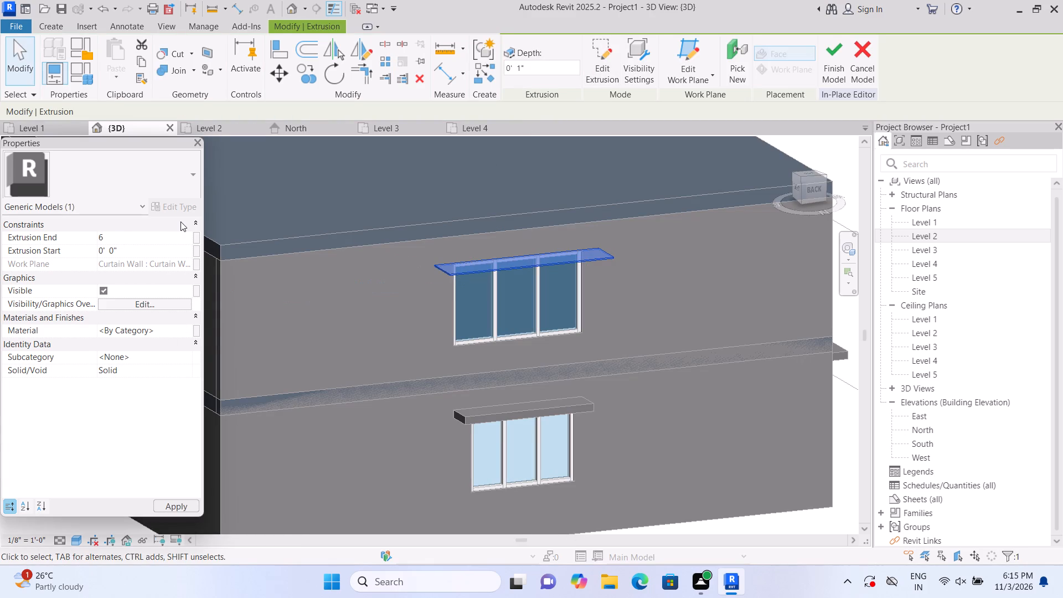
key(shift+quotedbl)
key(Return)
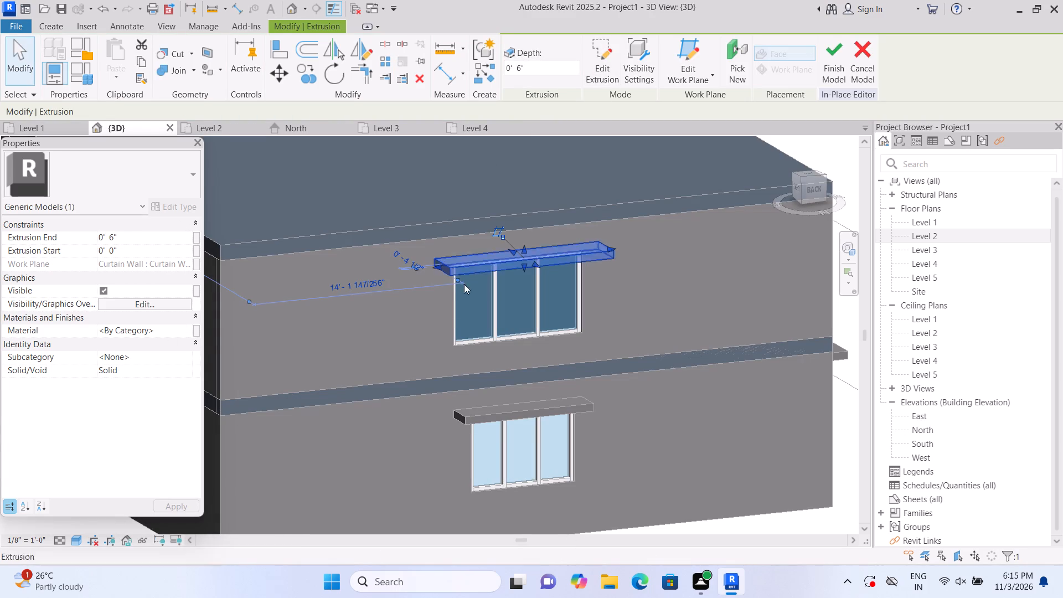
click(798, 519)
Adjust the north Level 2 canopy's two ends and front edge to overhang the window evenly and project further, finishing the in-place model.
scroll(525, 270, up, 1)
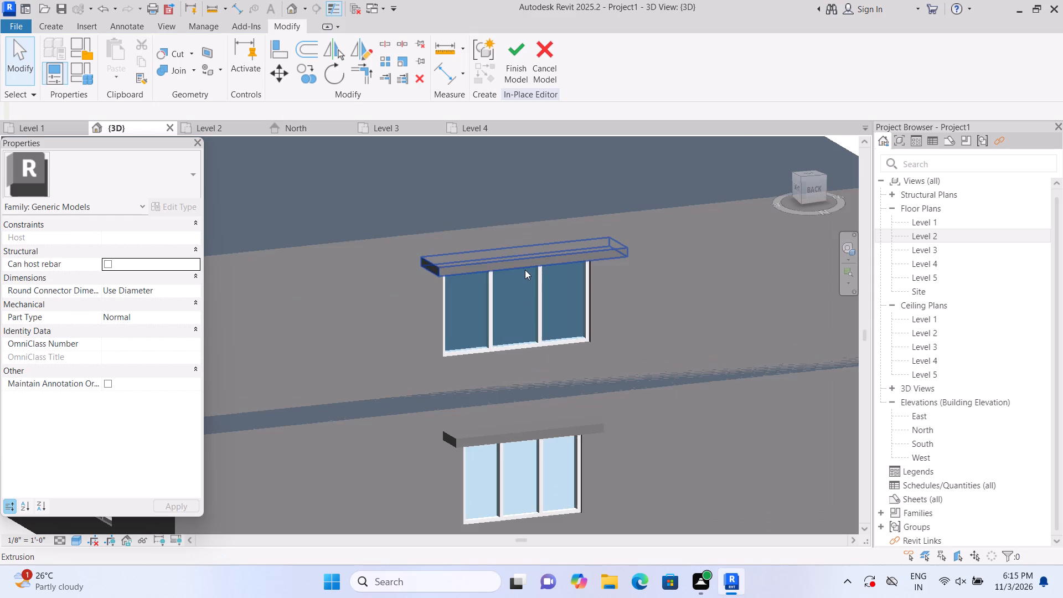
click(525, 270)
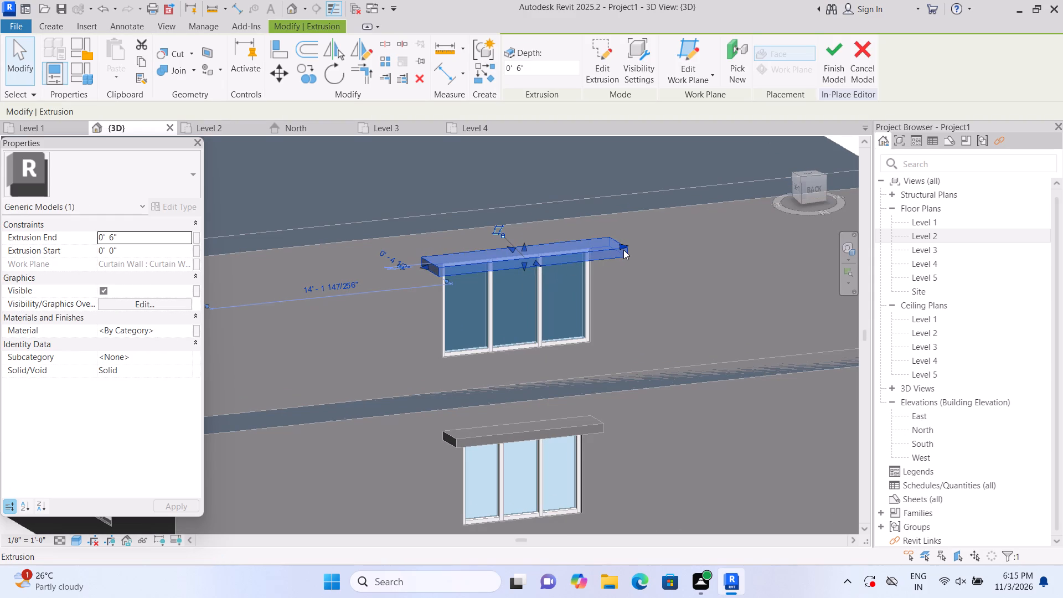
drag(621, 246, 607, 247)
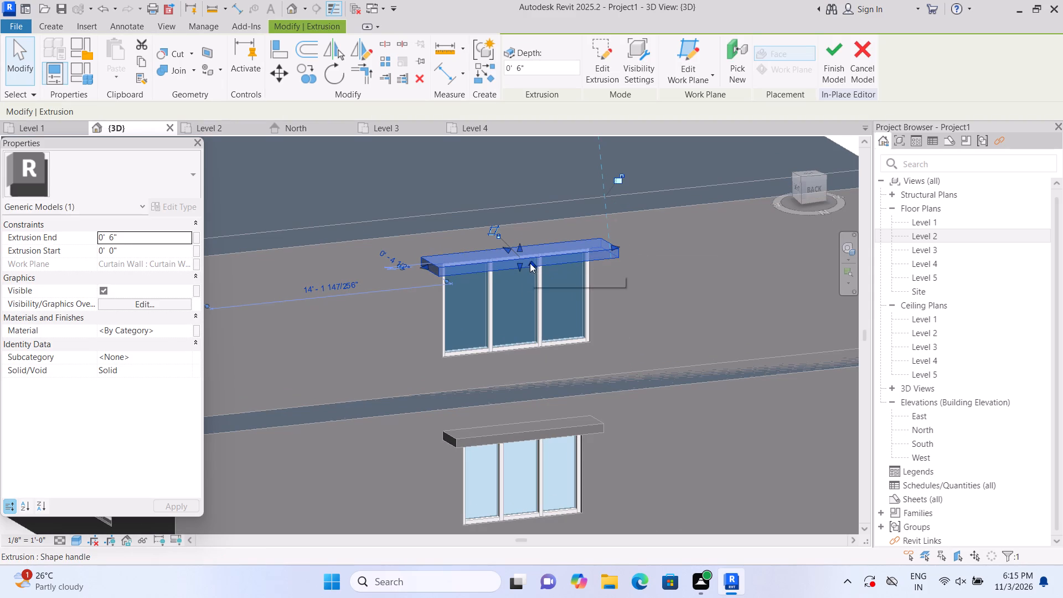
drag(531, 263, 551, 269)
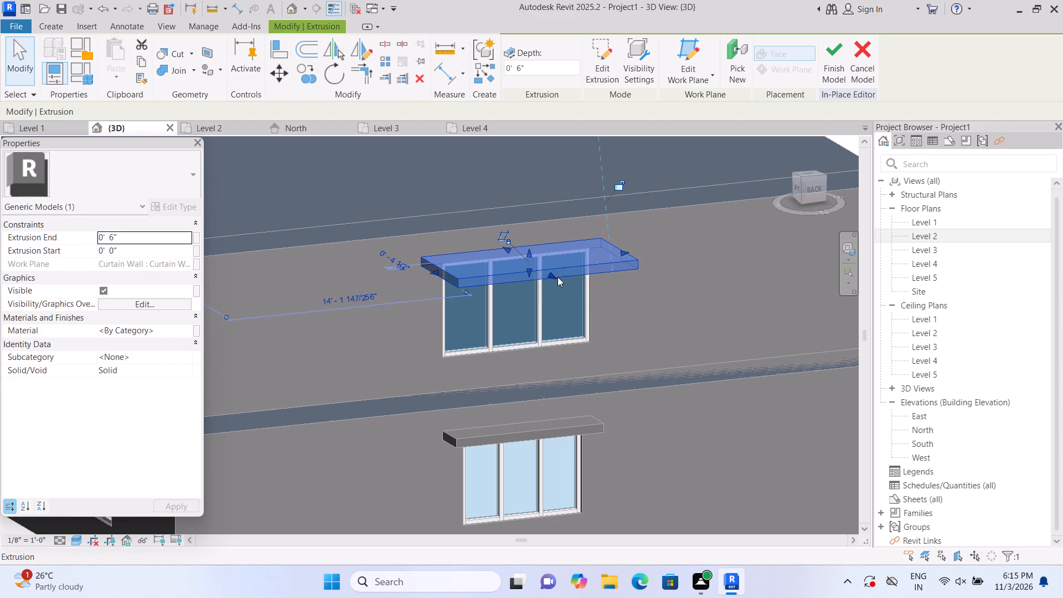
drag(551, 275, 541, 266)
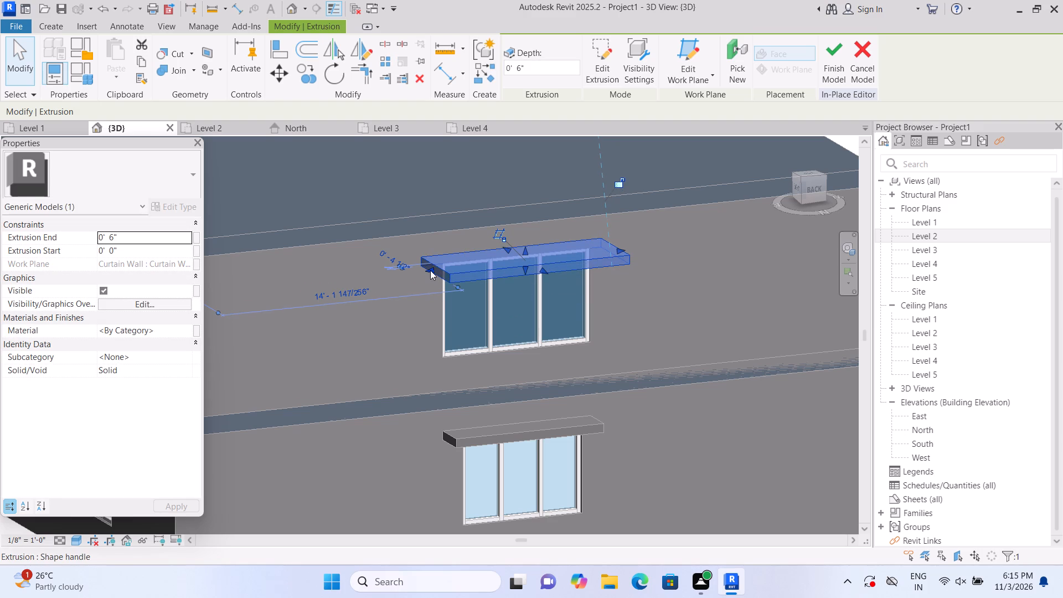
click(430, 270)
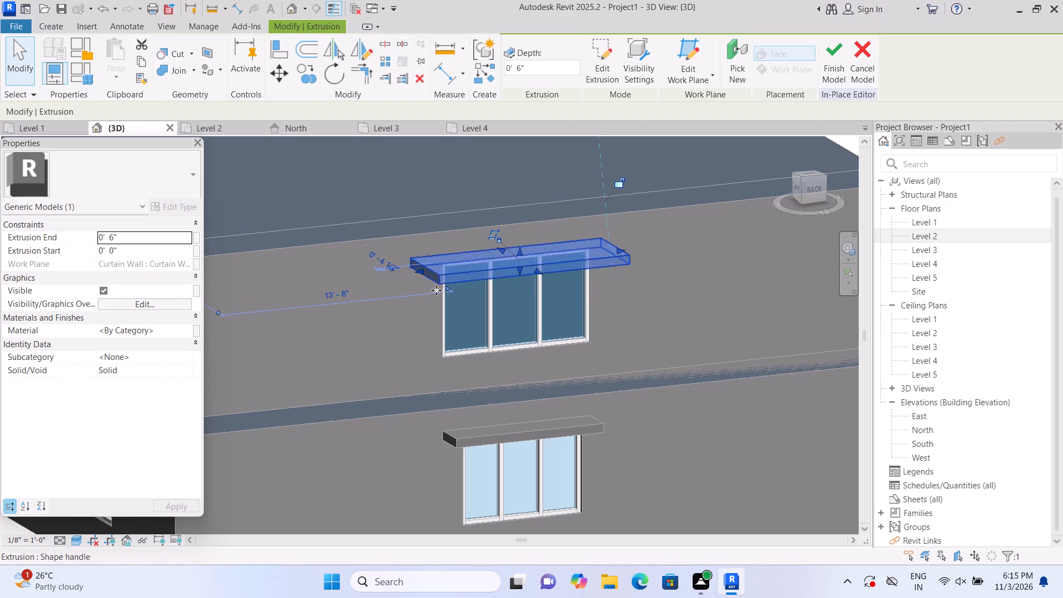
scroll(441, 297, down, 3)
click(755, 507)
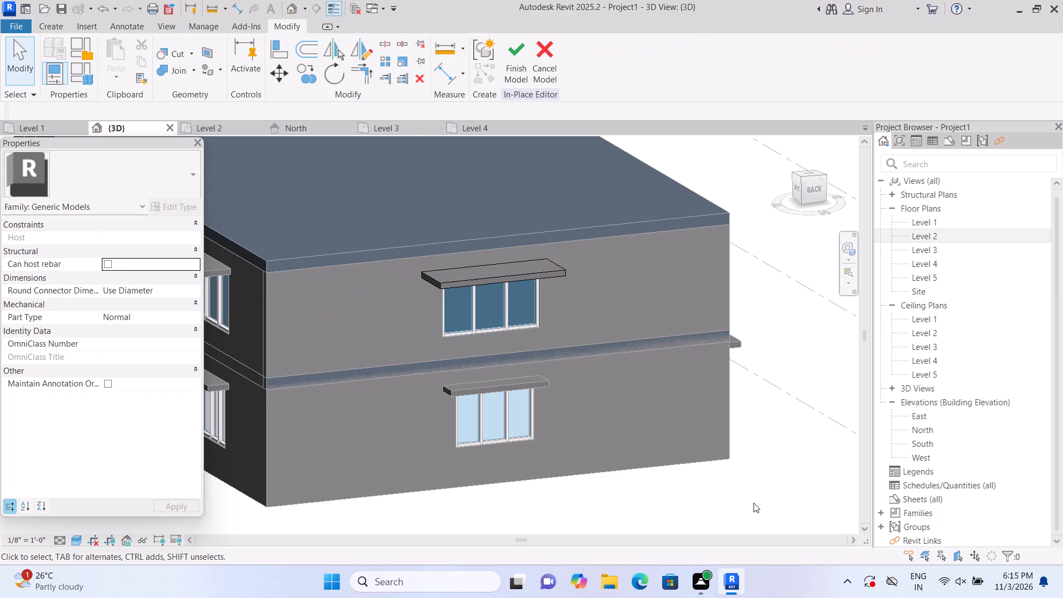
scroll(748, 510, down, 1)
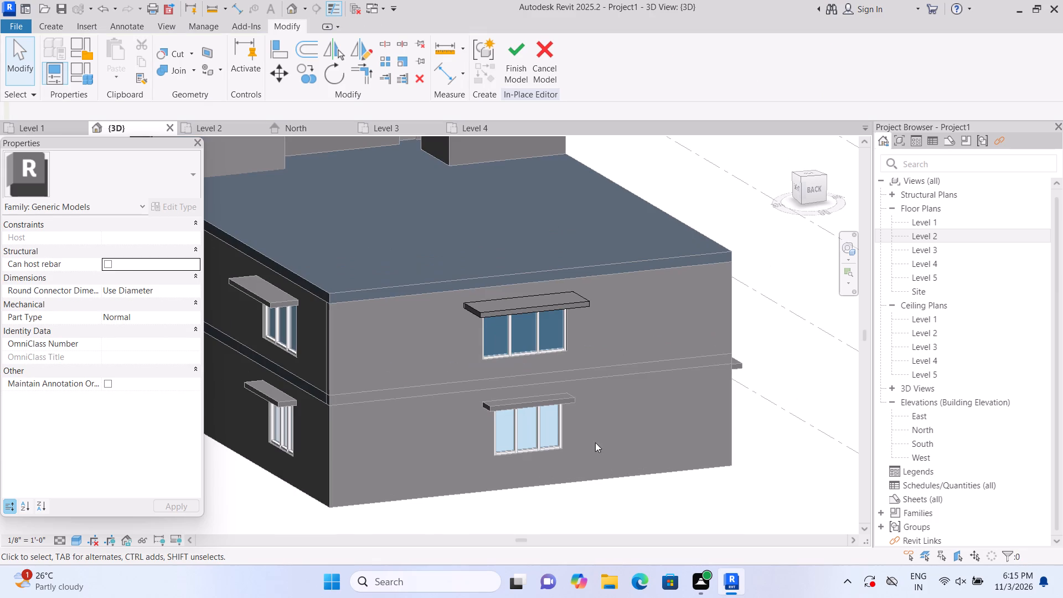
scroll(564, 387, up, 4)
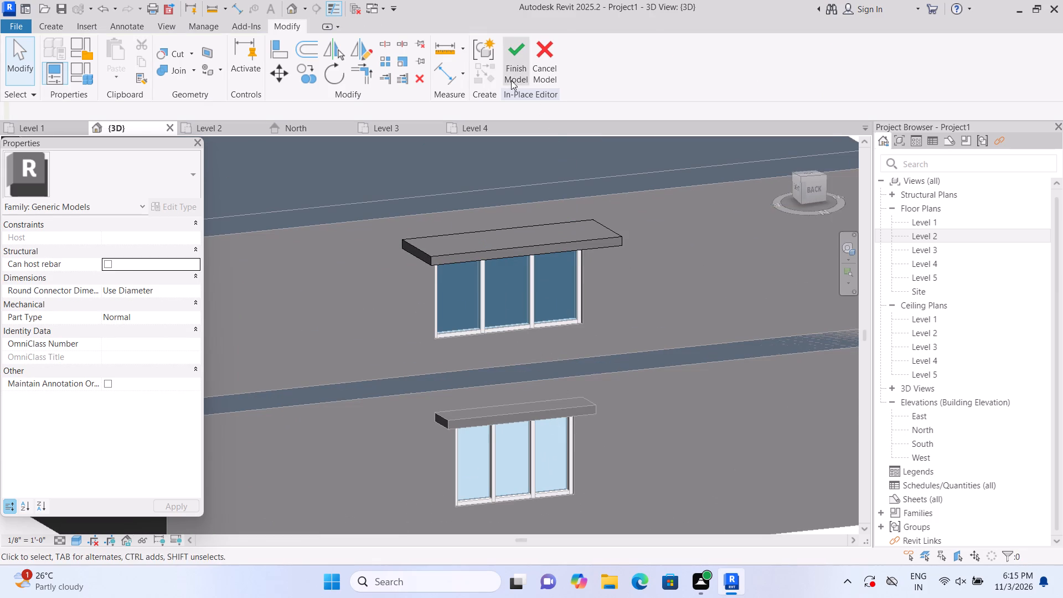
click(509, 73)
Extend the front edge of the north Level 1 window canopy further out from the wall, similar to the Level 2 canopy.
scroll(504, 415, up, 1)
click(505, 416)
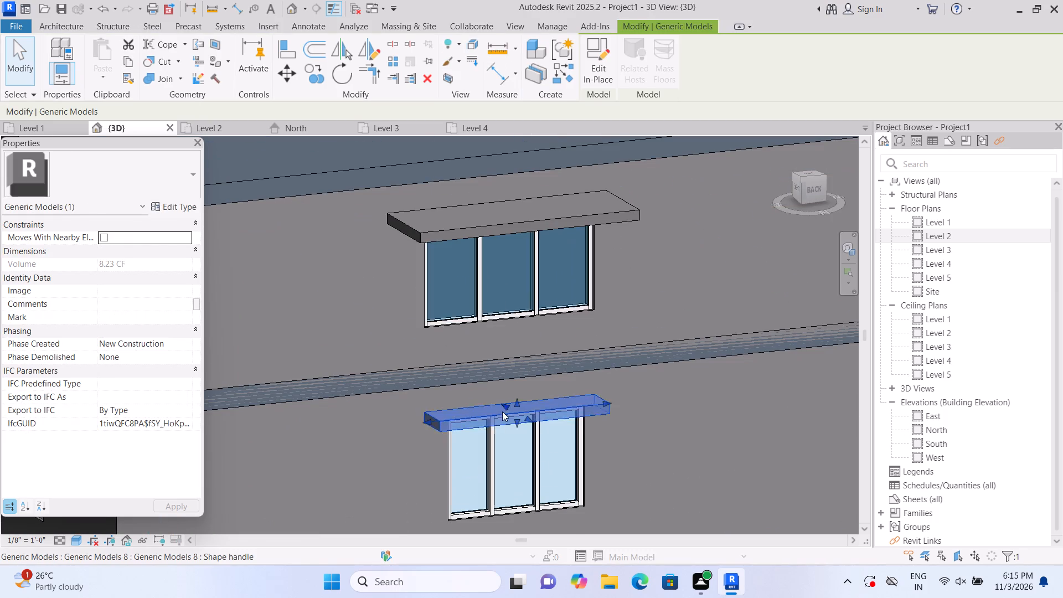
scroll(513, 430, up, 1)
drag(530, 416, 536, 422)
scroll(556, 448, down, 5)
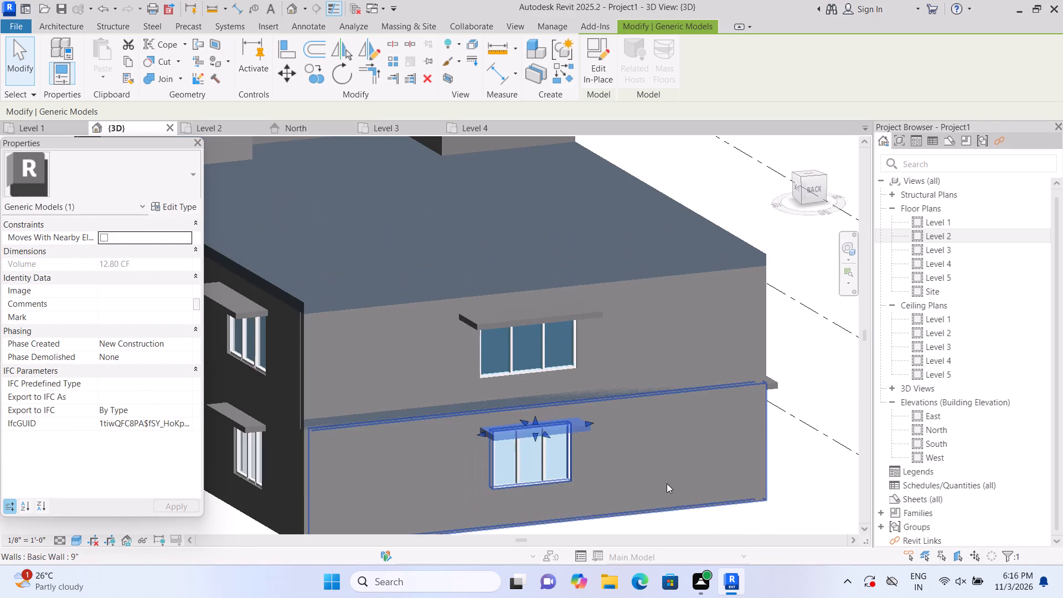
click(701, 524)
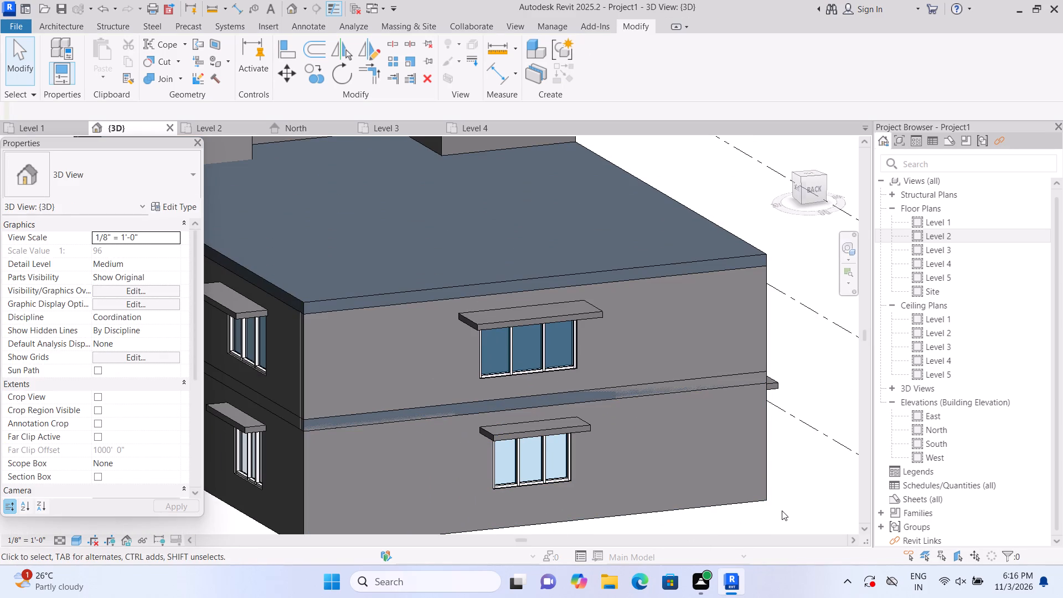
scroll(556, 429, up, 2)
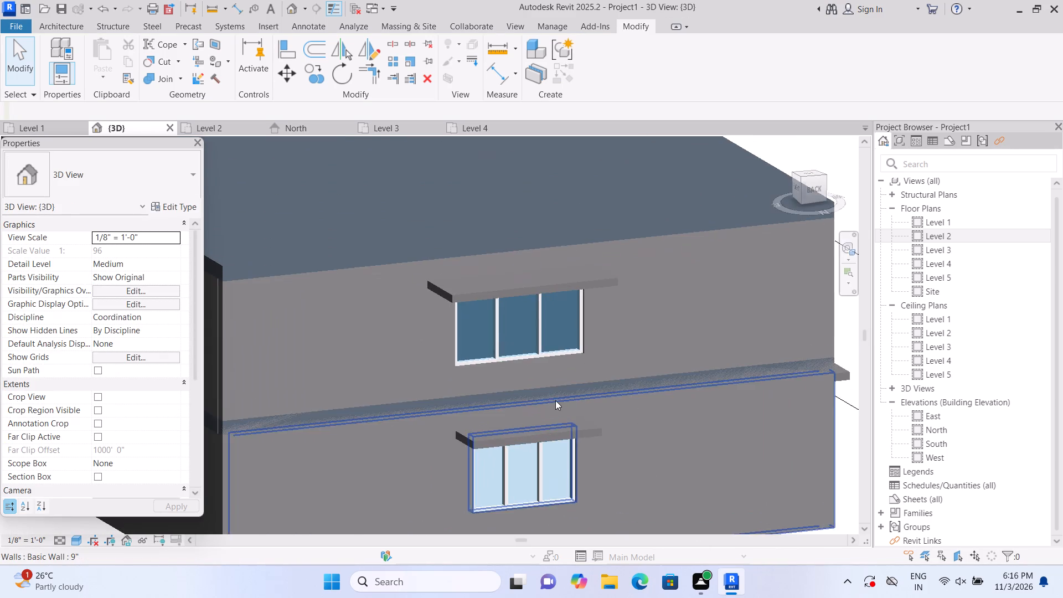
scroll(555, 424, up, 1)
click(555, 426)
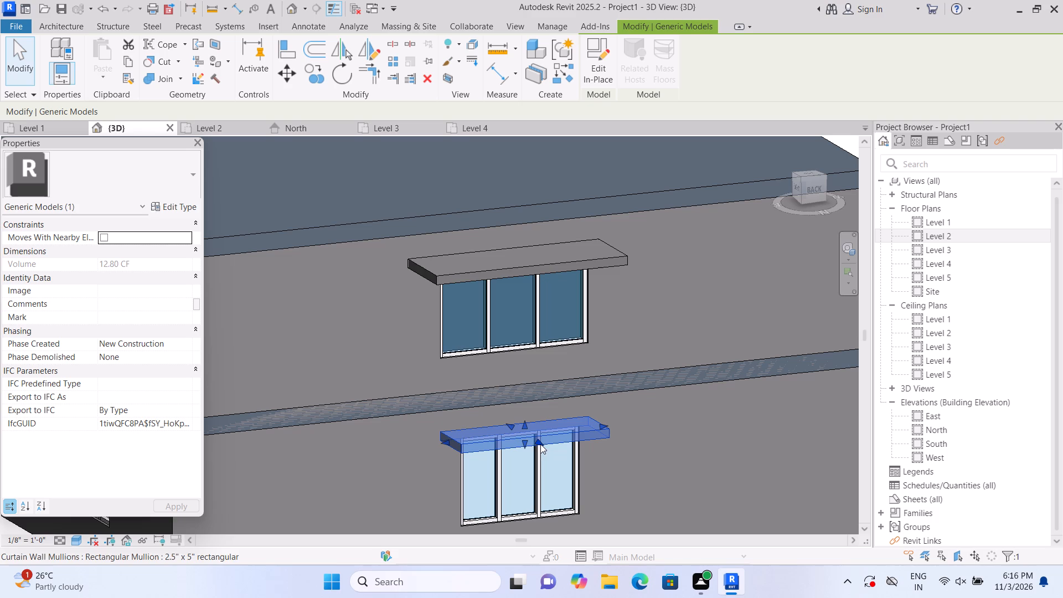
drag(538, 442, 548, 446)
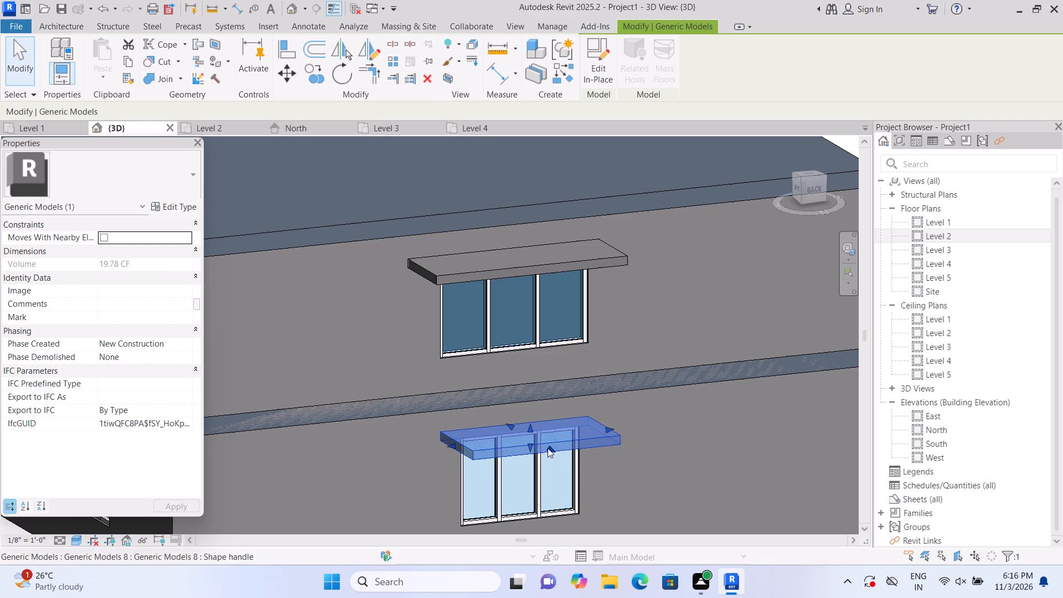
scroll(591, 464, down, 3)
click(813, 505)
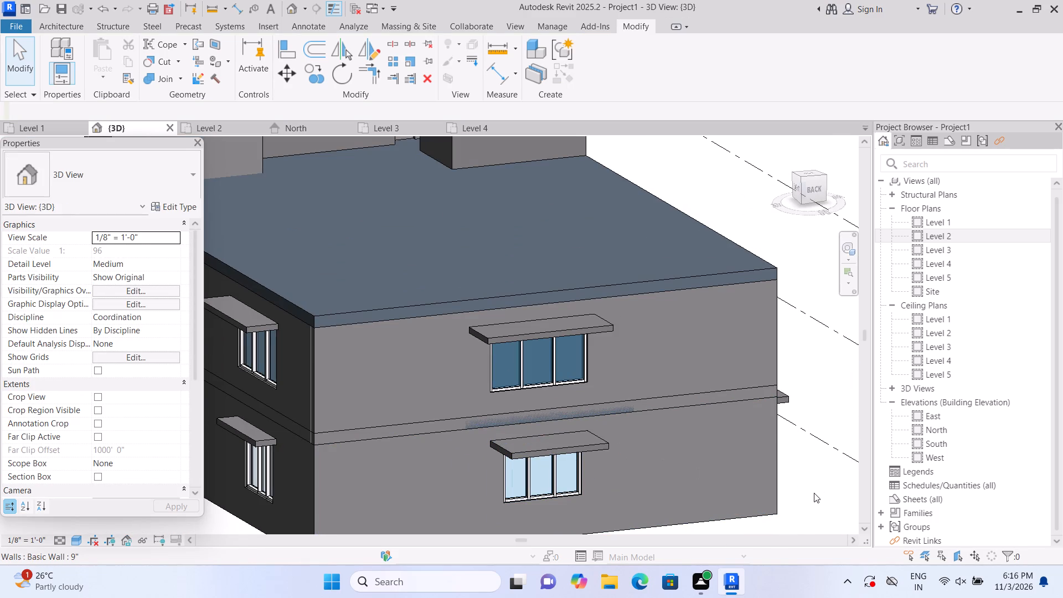
Resize the west Level 2 curtain wall nearest the north corner to a base offset of about 2'-3 1/2" and height of about 5'-5".
shift+middle_drag(810, 498, 658, 477)
middle_drag(654, 477, 570, 331)
shift+middle_drag(742, 475, 729, 473)
scroll(660, 432, up, 1)
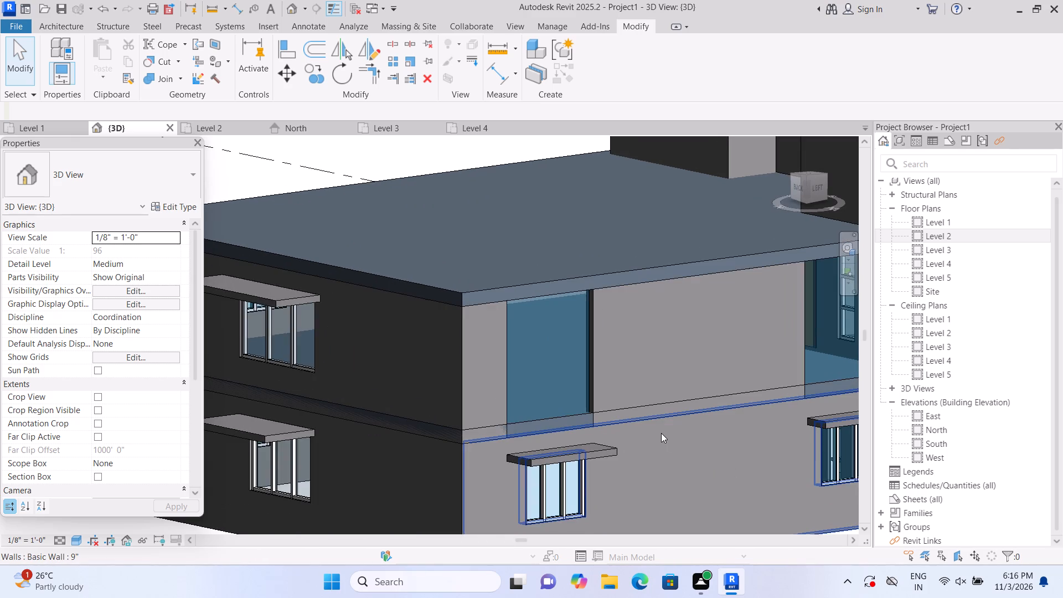
scroll(595, 410, up, 1)
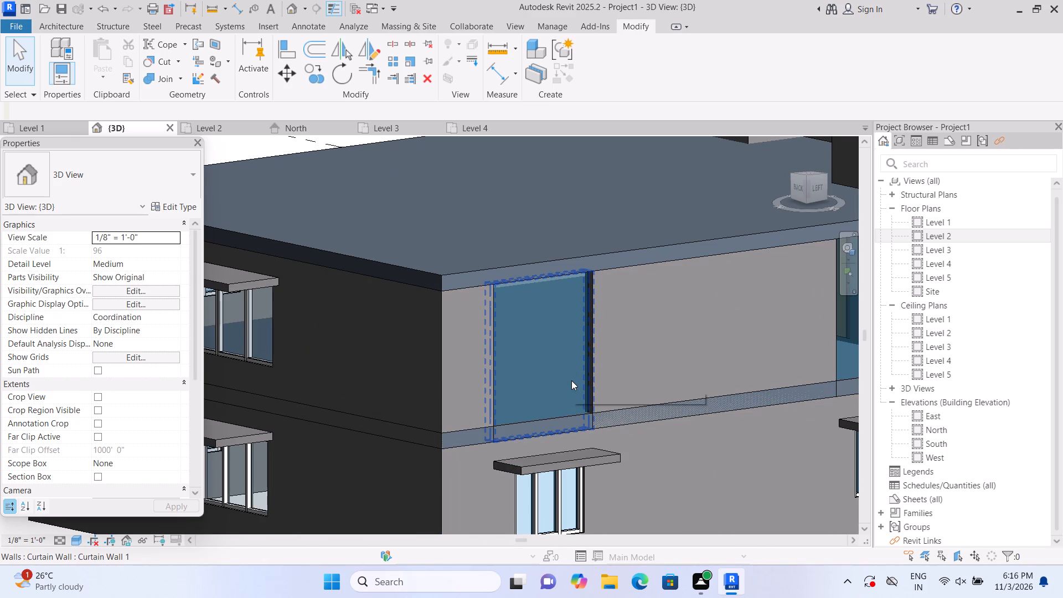
click(571, 380)
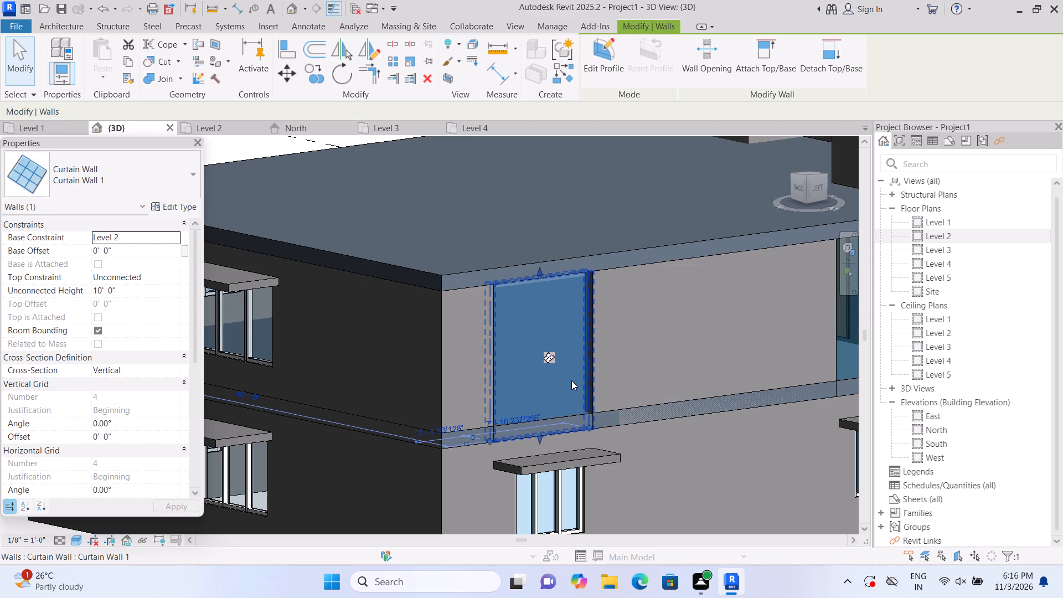
scroll(671, 495, up, 1)
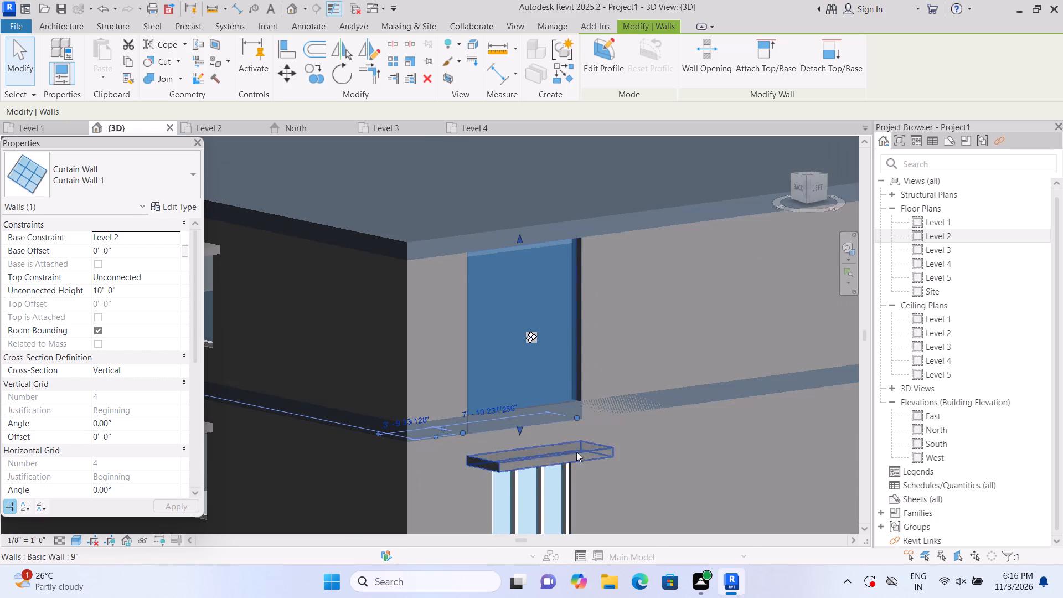
scroll(566, 435, up, 1)
drag(512, 427, 513, 364)
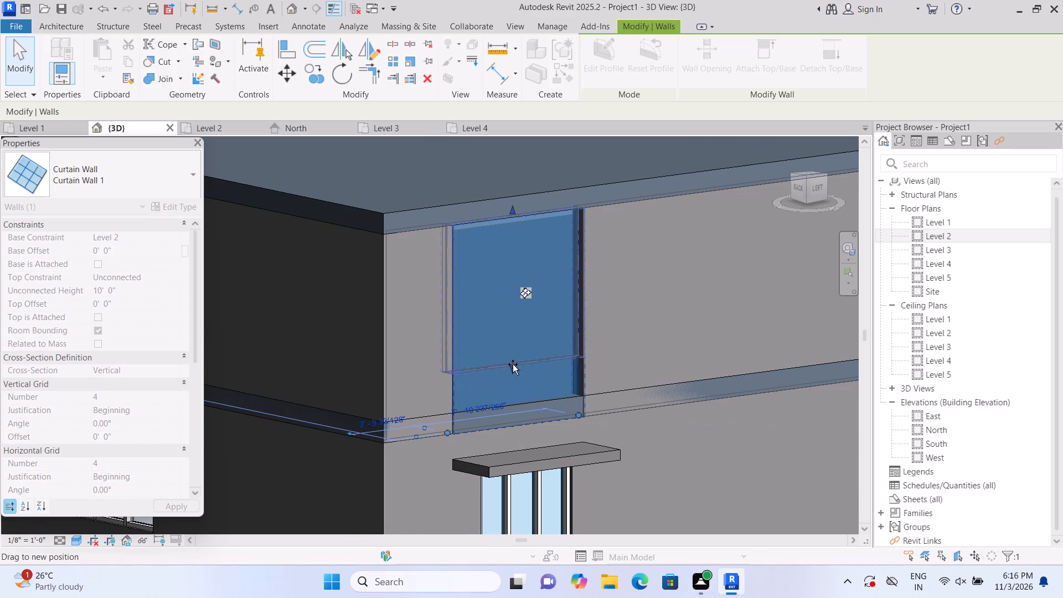
drag(513, 364, 513, 377)
click(513, 377)
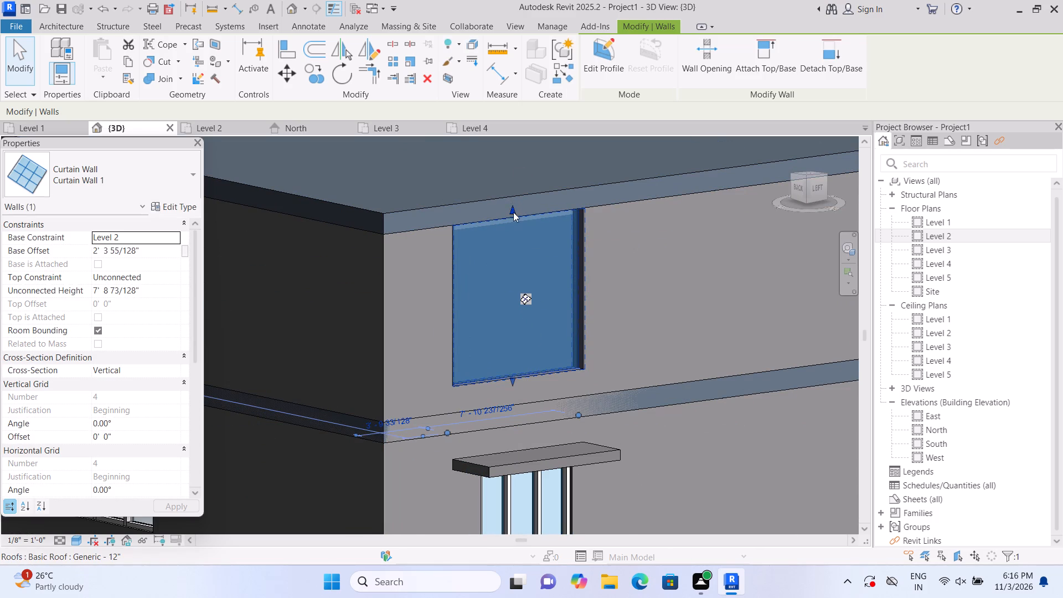
drag(512, 209, 519, 264)
click(519, 264)
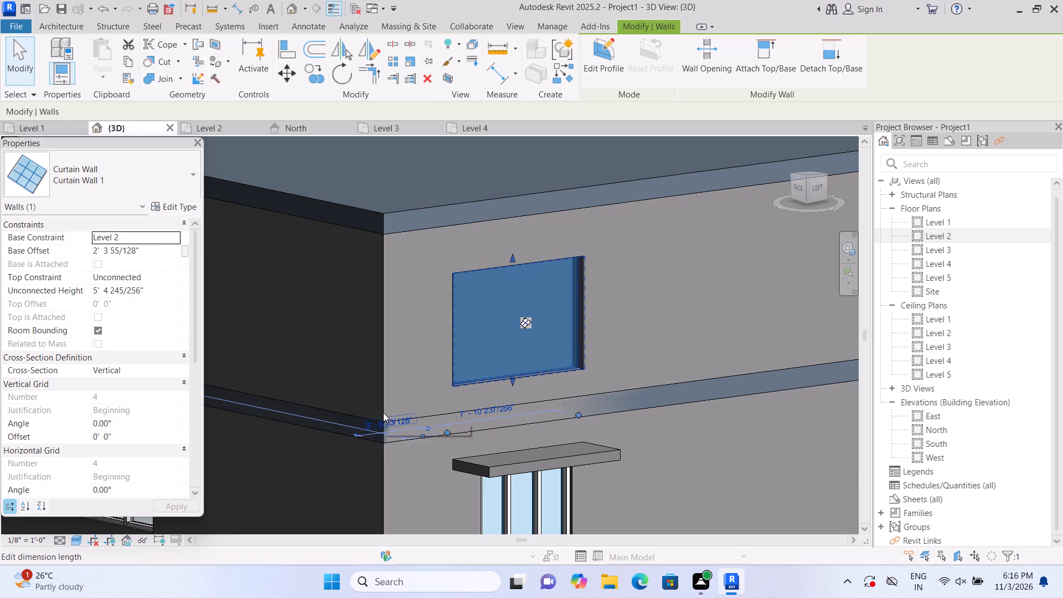
key(Escape)
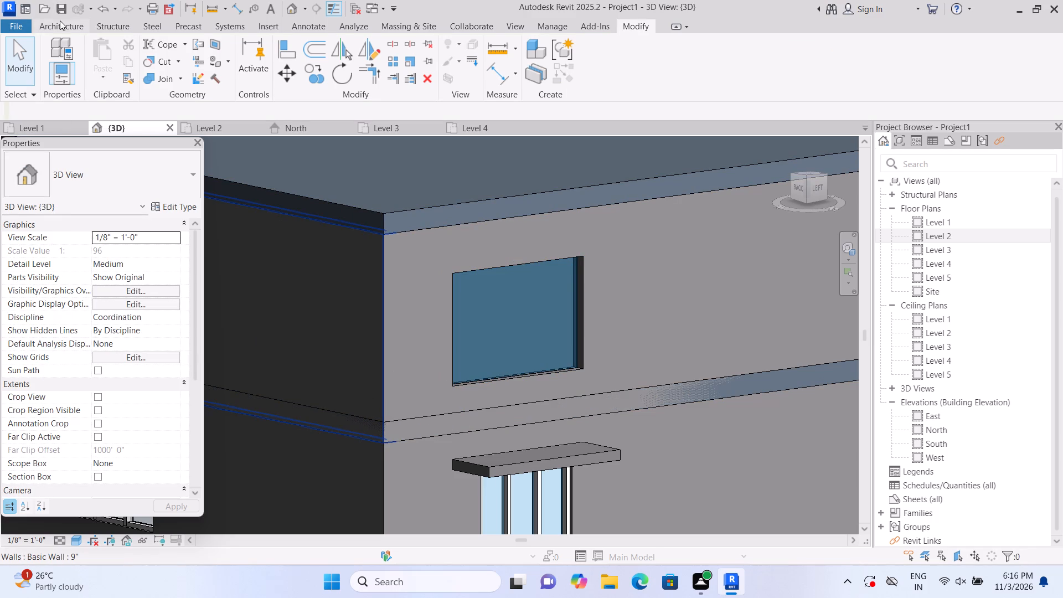
Add two vertical curtain grid lines dividing the west Level 2 window near the north corner into three equal panels.
click(64, 24)
click(388, 81)
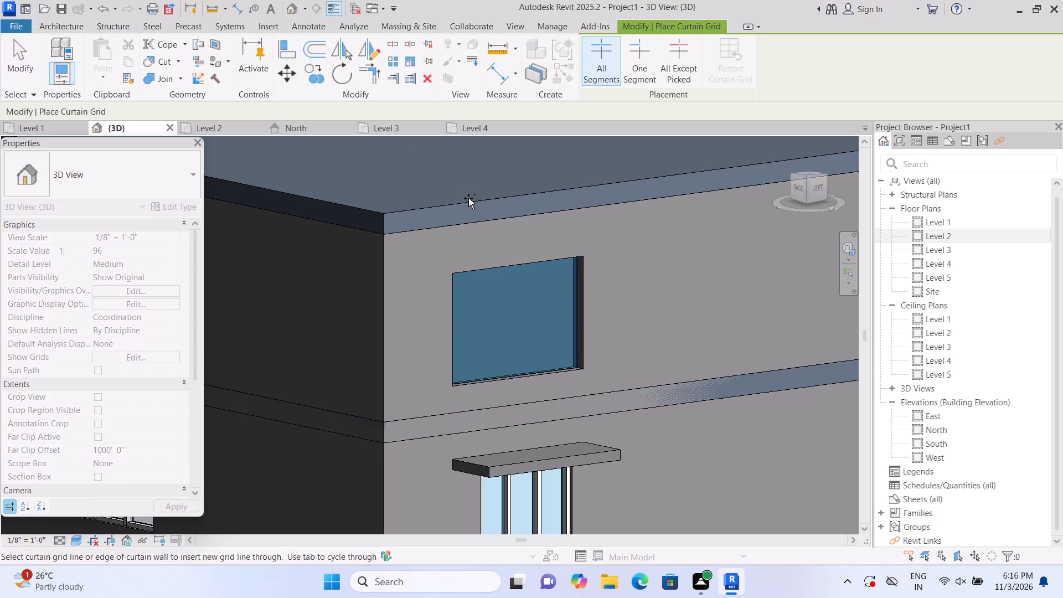
click(493, 308)
click(535, 290)
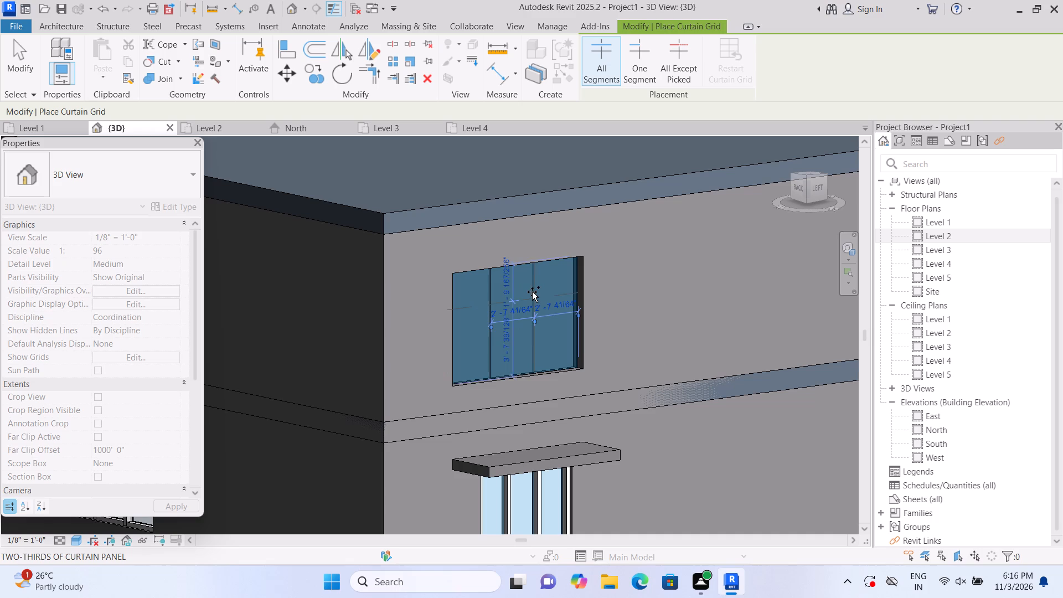
key(Escape)
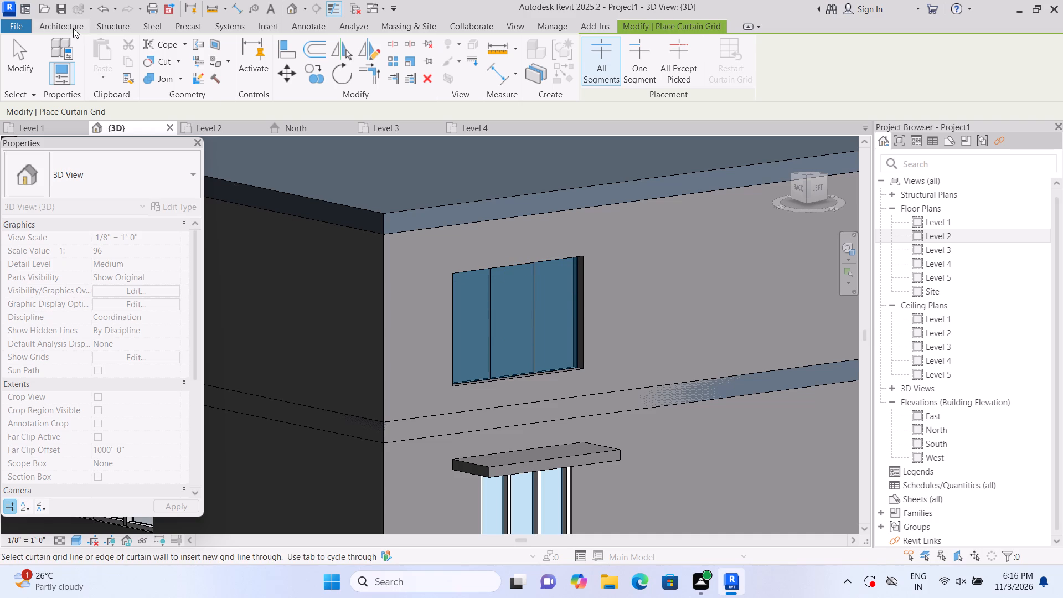
Place 2.5" x 5" rectangular mullions on both grid lines and all four edges of that west Level 2 window.
click(73, 28)
click(412, 65)
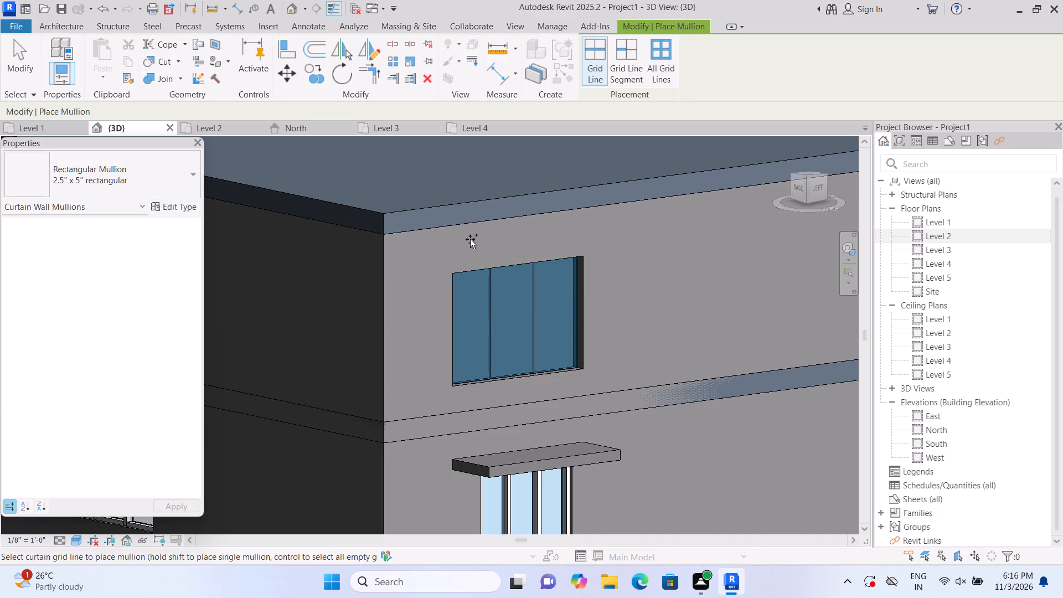
click(491, 283)
click(537, 291)
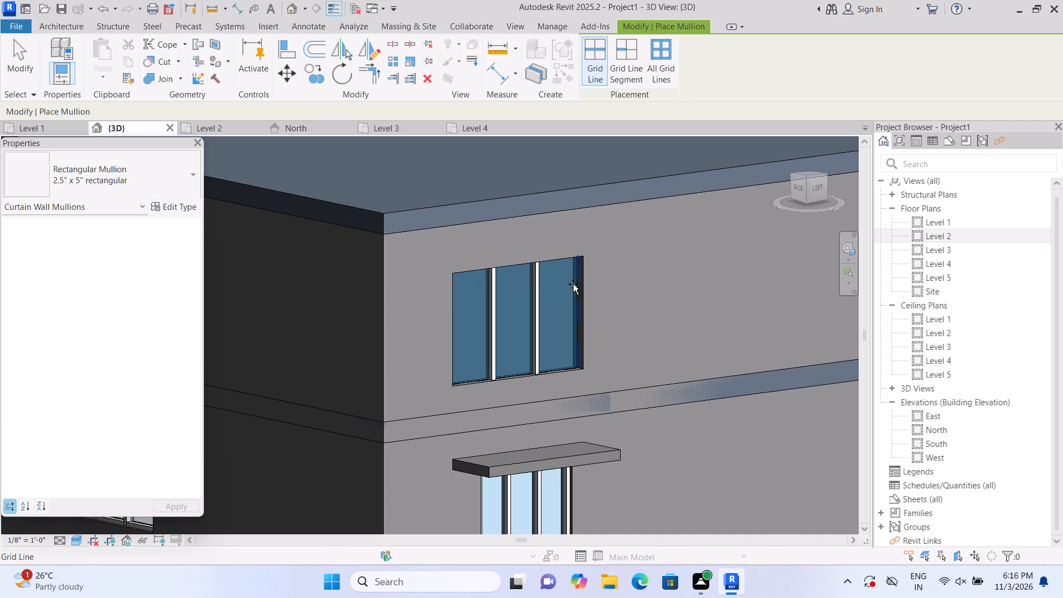
click(574, 284)
click(566, 263)
click(458, 314)
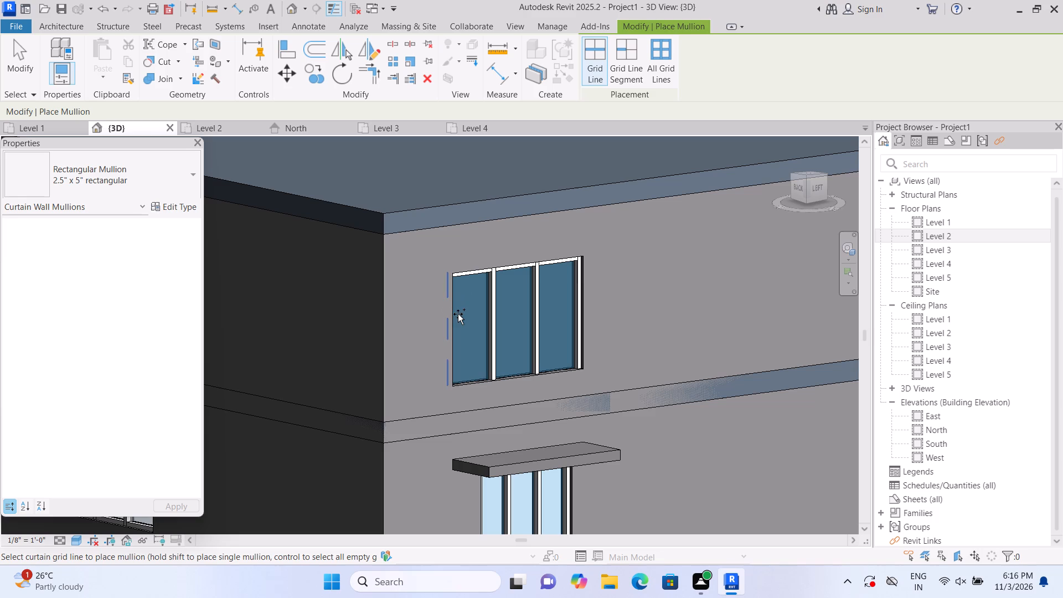
click(478, 378)
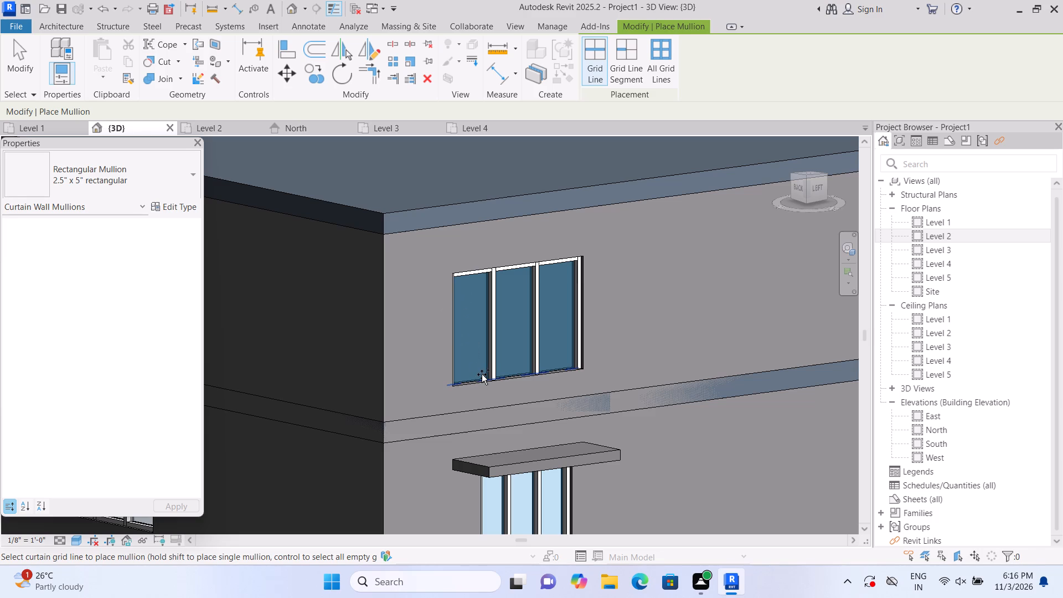
key(Escape)
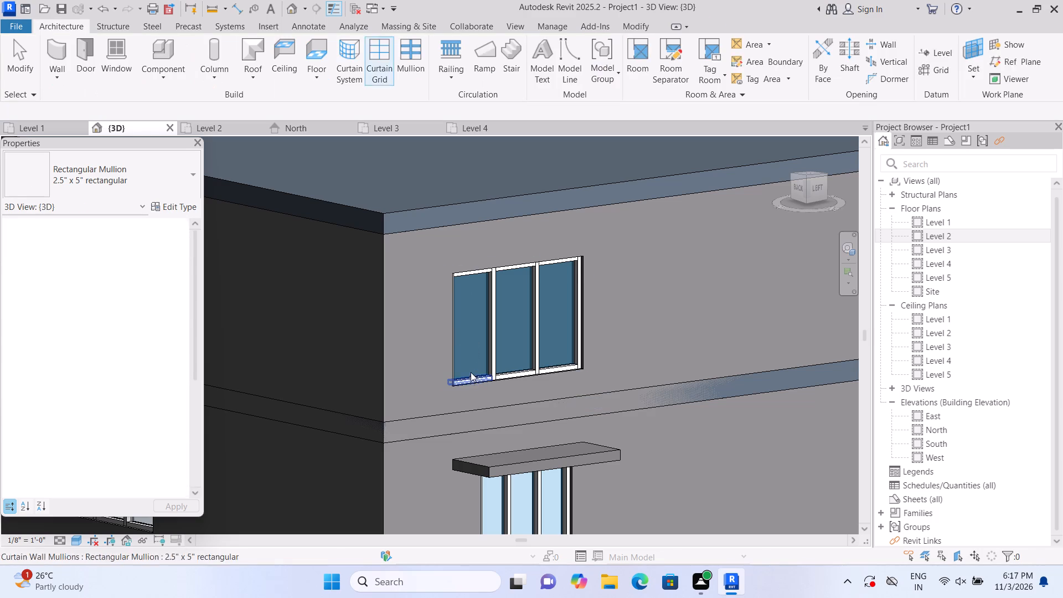
Create an in-place model in the Generic Models category for the west Level 2 window canopy, keeping the suggested name.
click(164, 79)
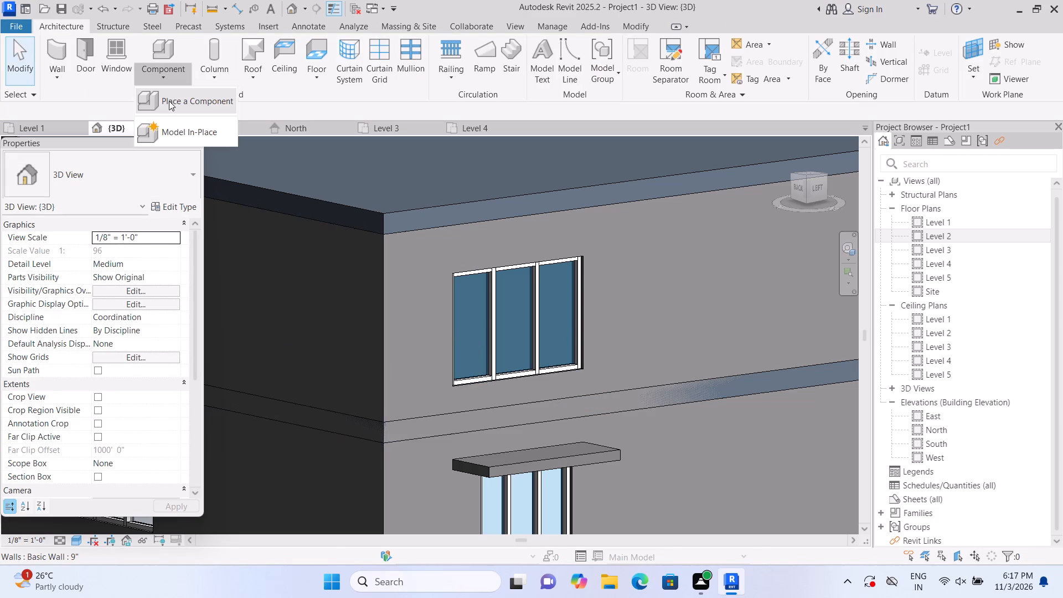
click(179, 130)
scroll(509, 239, down, 3)
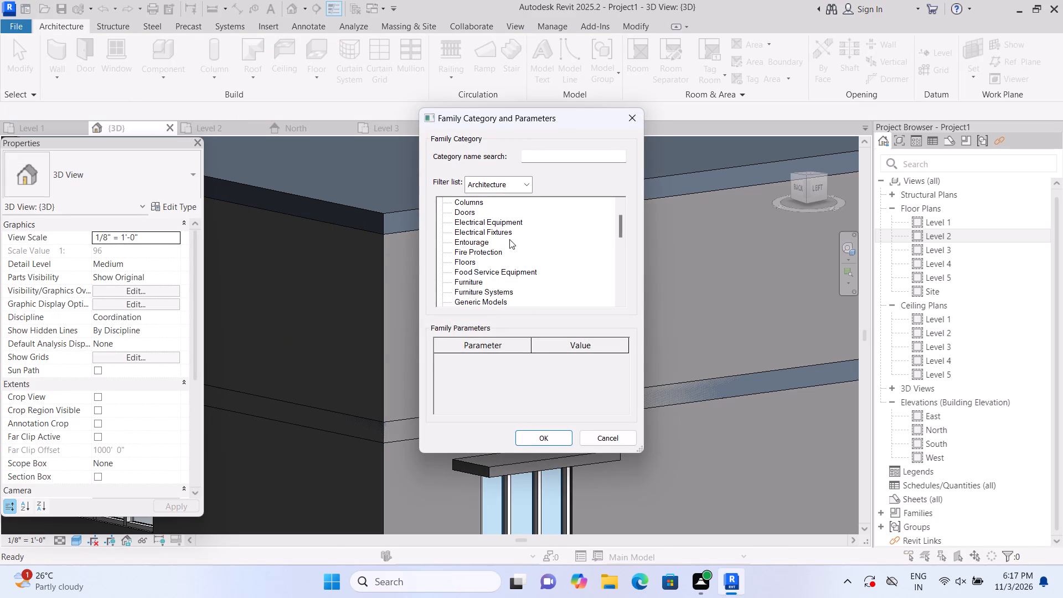
scroll(510, 244, down, 2)
click(485, 286)
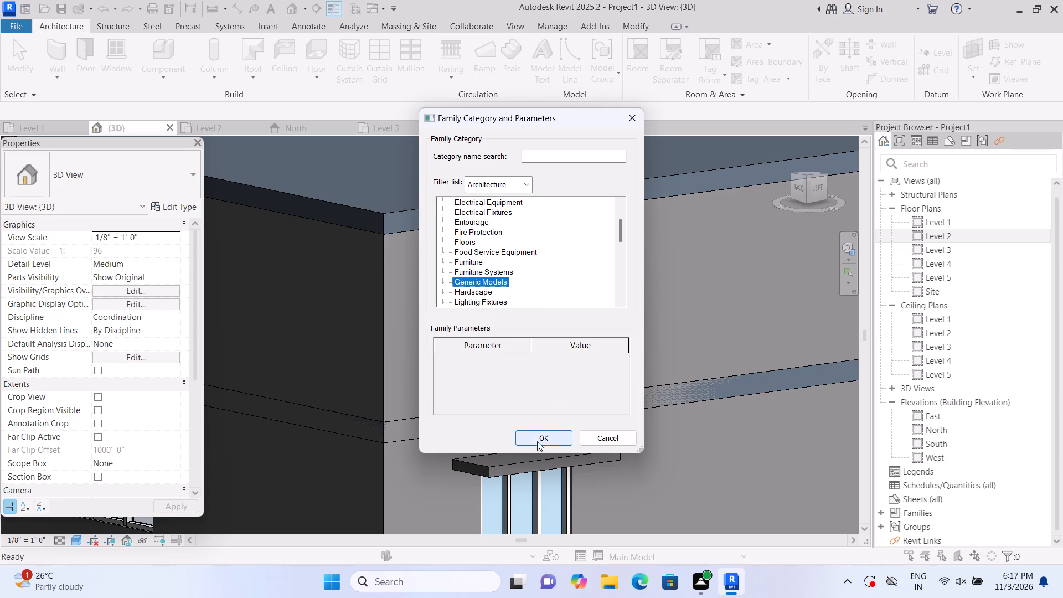
click(536, 437)
click(565, 312)
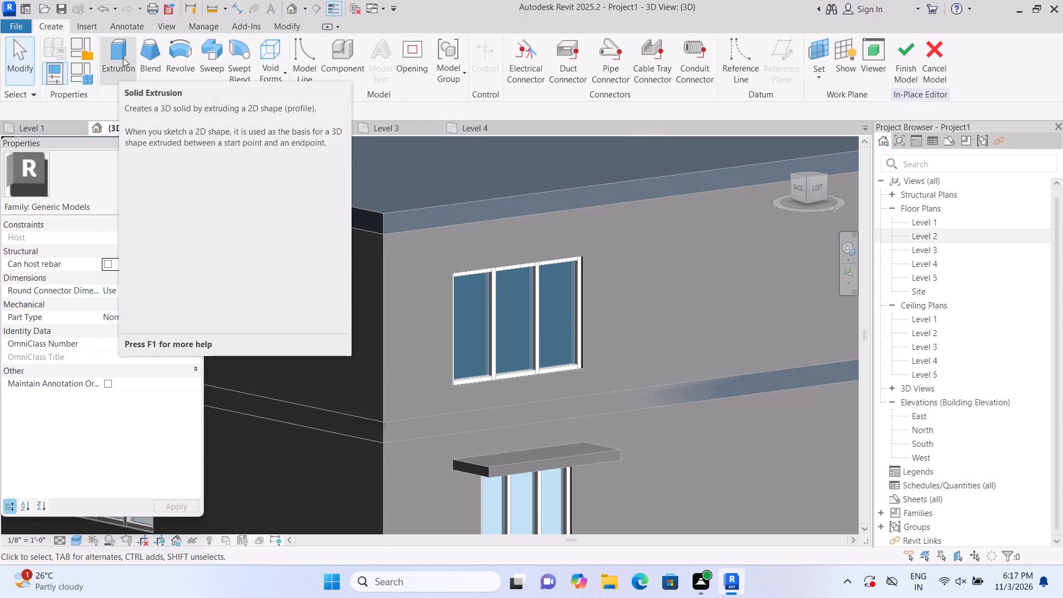
Sketch a rectangular extrusion about 9'-3" long on the top plane of the west Level 2 window nearest the north corner.
click(123, 58)
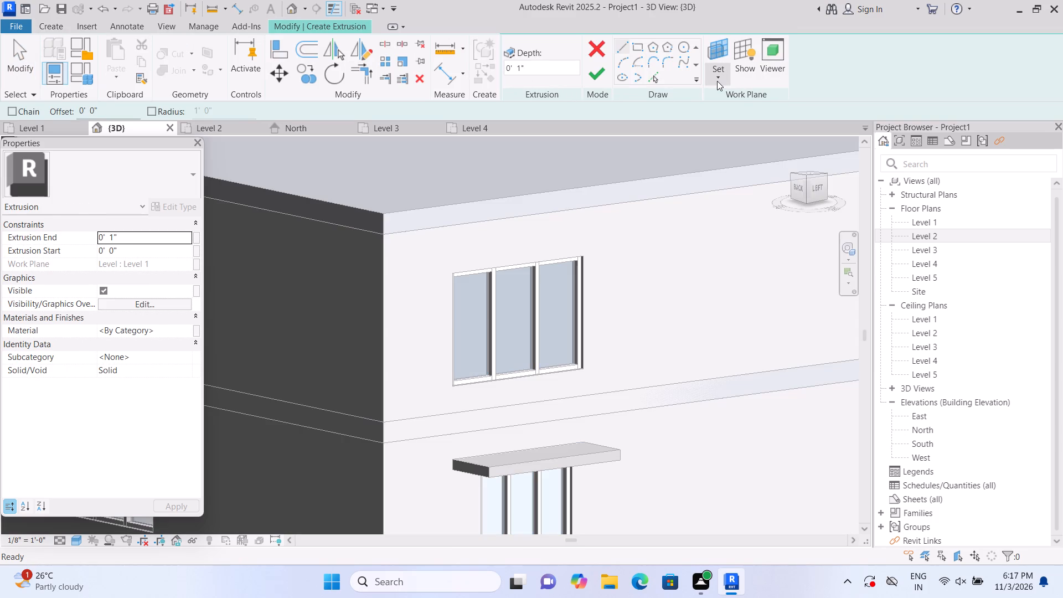
click(717, 81)
click(721, 124)
scroll(573, 239, up, 1)
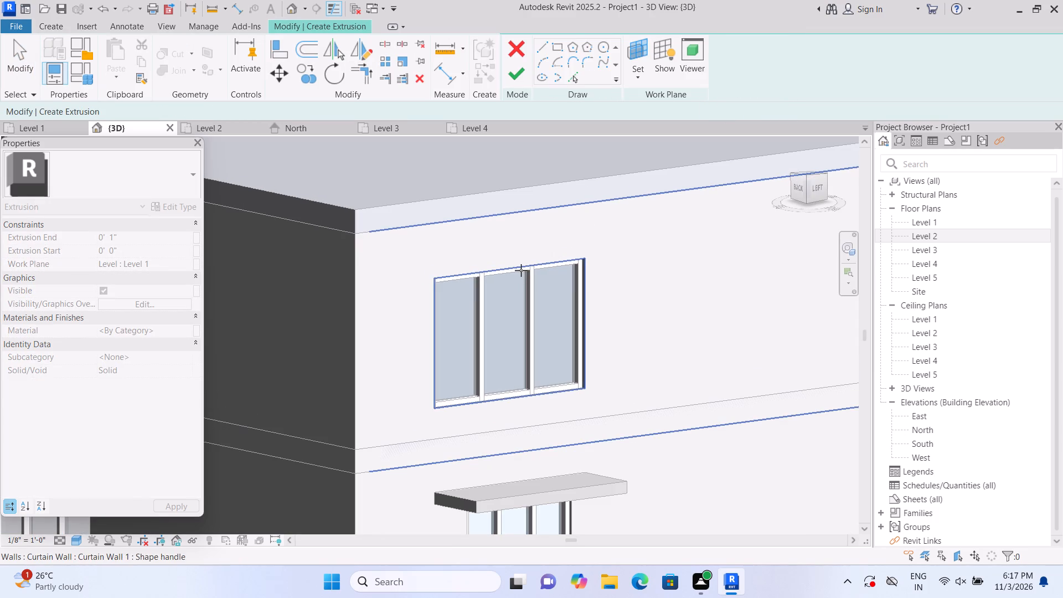
click(512, 265)
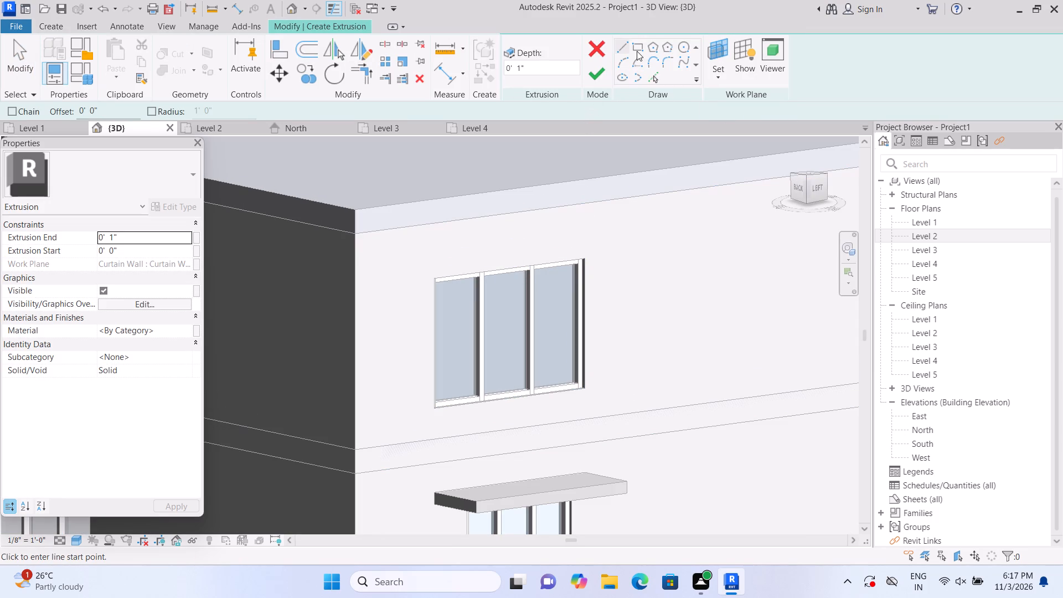
click(637, 47)
scroll(468, 270, up, 1)
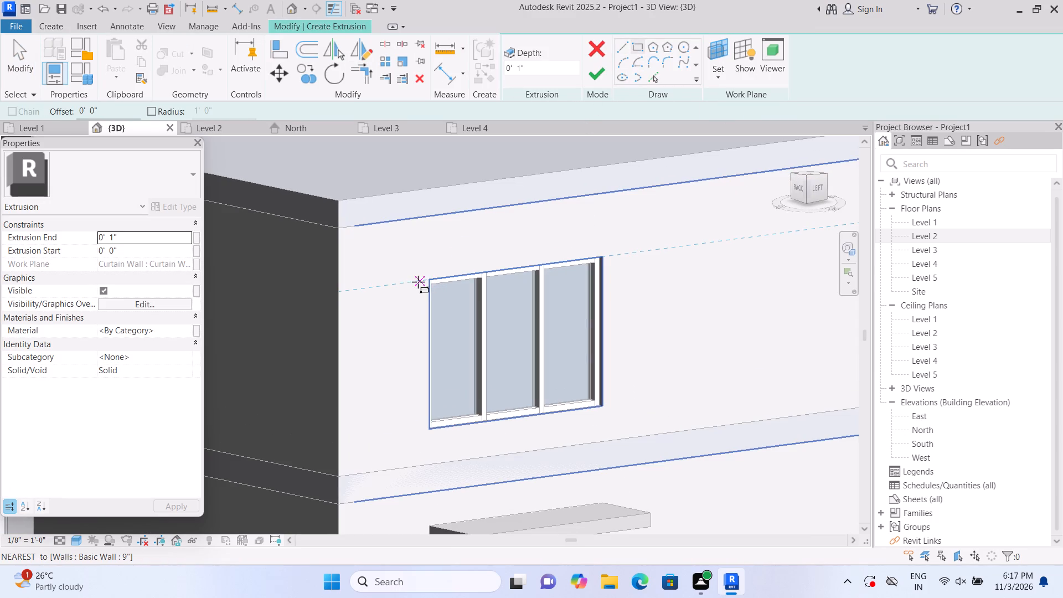
click(412, 282)
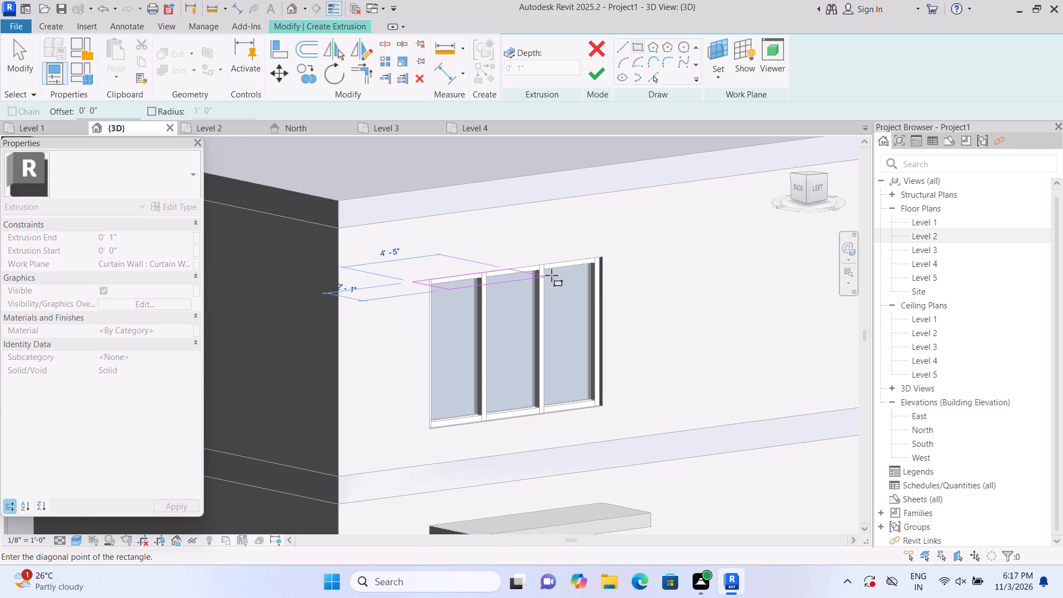
double_click(642, 261)
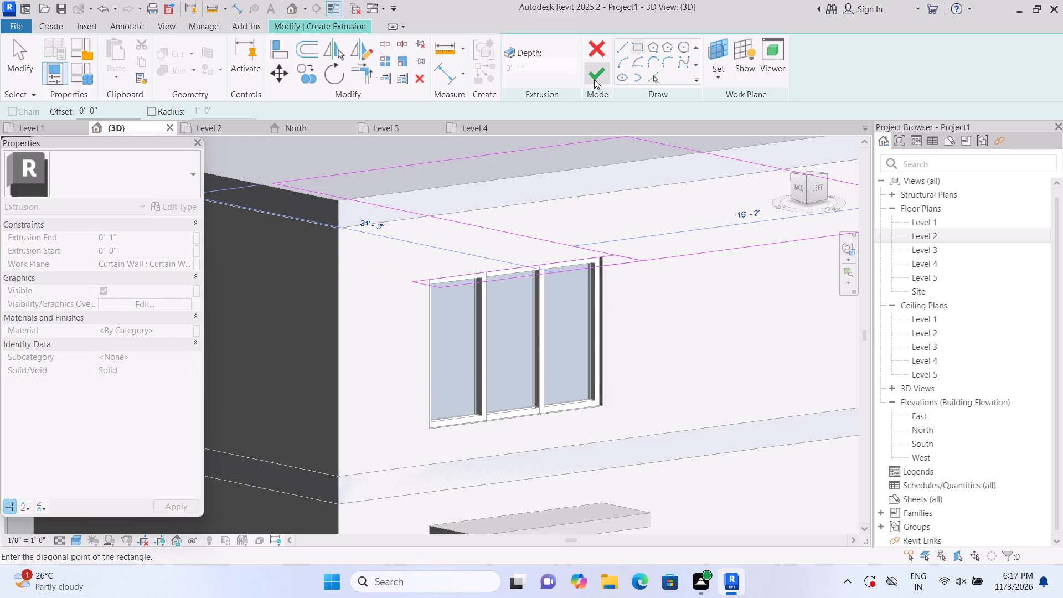
click(594, 79)
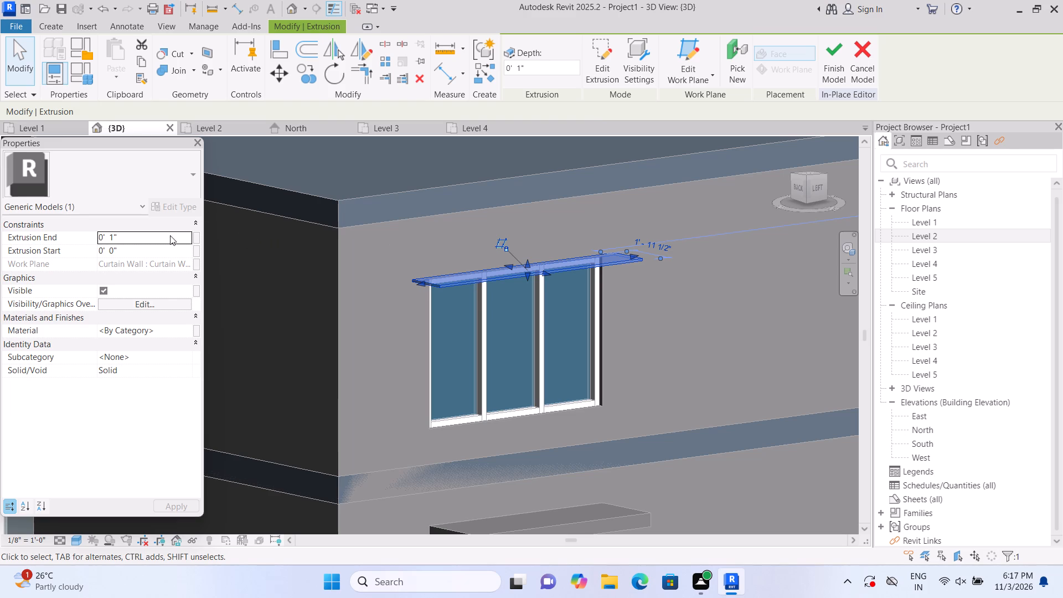
Set the canopy's extrusion end to 6".
click(170, 235)
key(BackSpace)
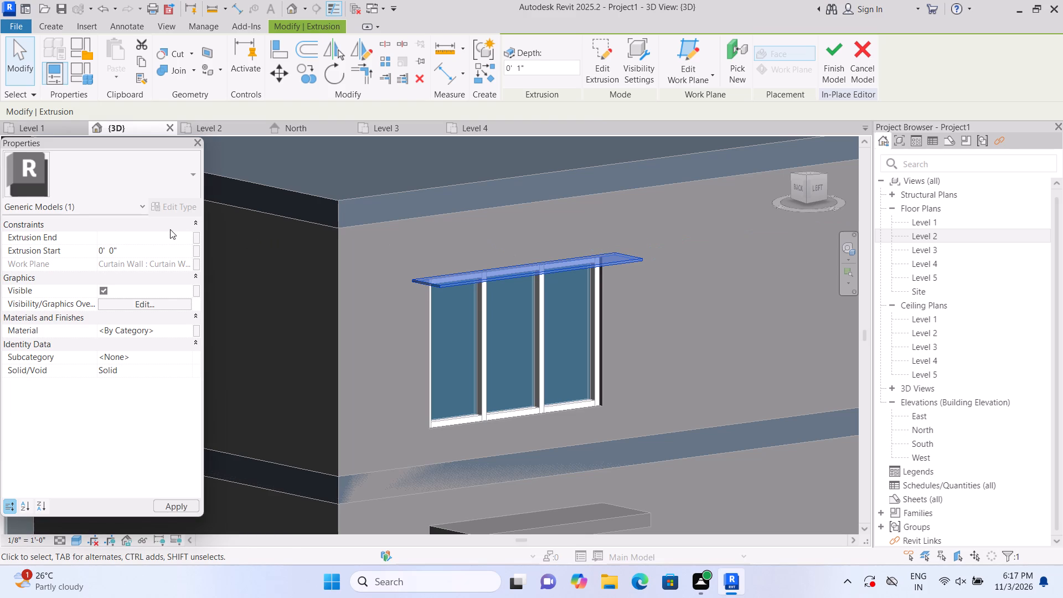
text(6")
key(Return)
scroll(388, 386, up, 1)
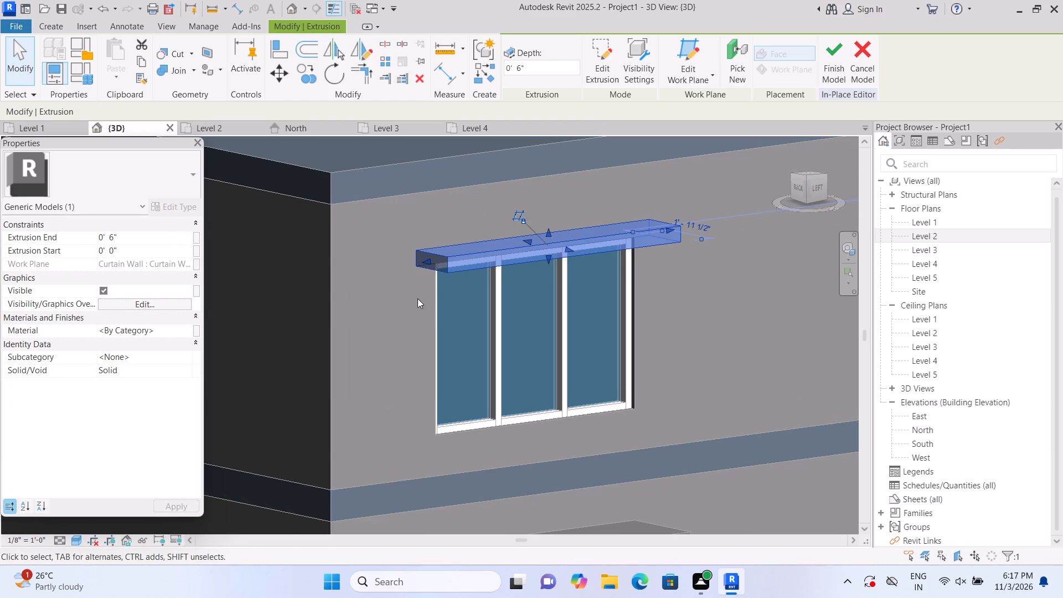
Adjust both canopy ends to overhang the window slightly, and stretch its front edge out from the wall to about 3'-2".
drag(429, 259, 420, 266)
drag(562, 249, 576, 256)
scroll(589, 302, down, 4)
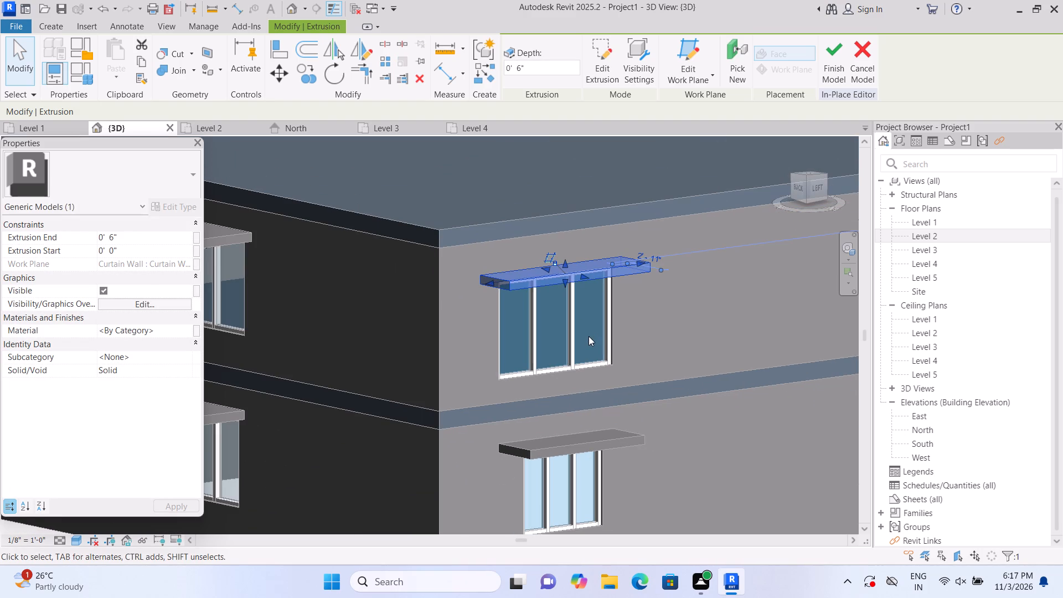
key(Escape)
middle_drag(659, 337, 544, 337)
scroll(463, 291, up, 1)
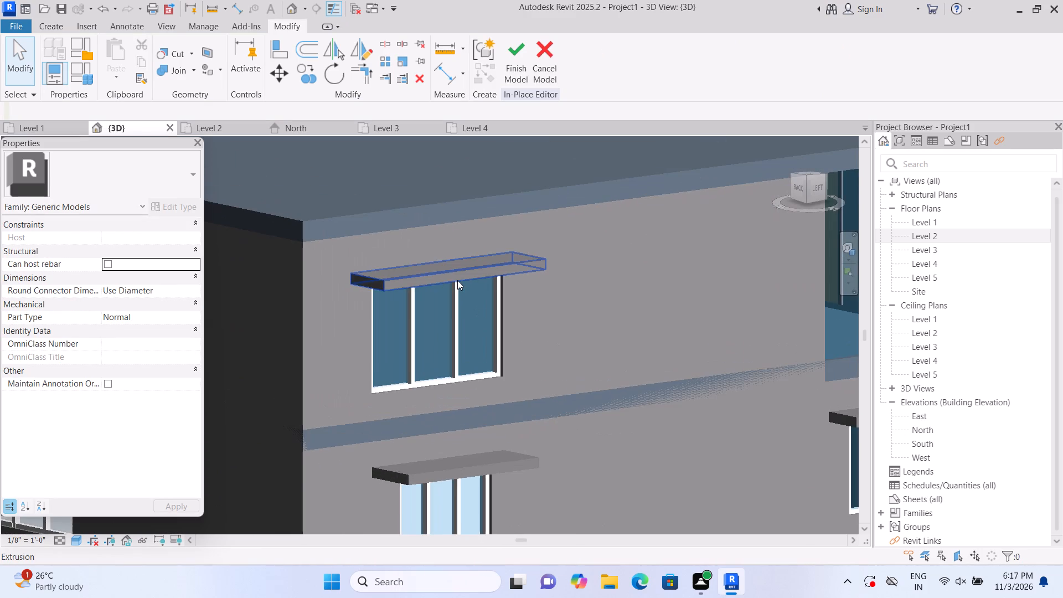
click(457, 280)
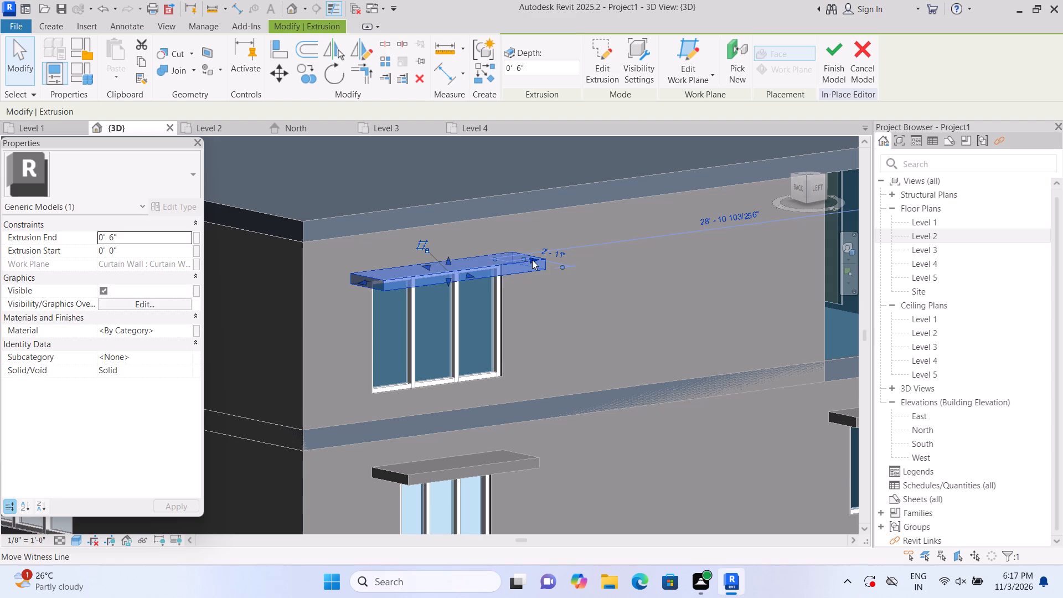
drag(532, 260, 521, 266)
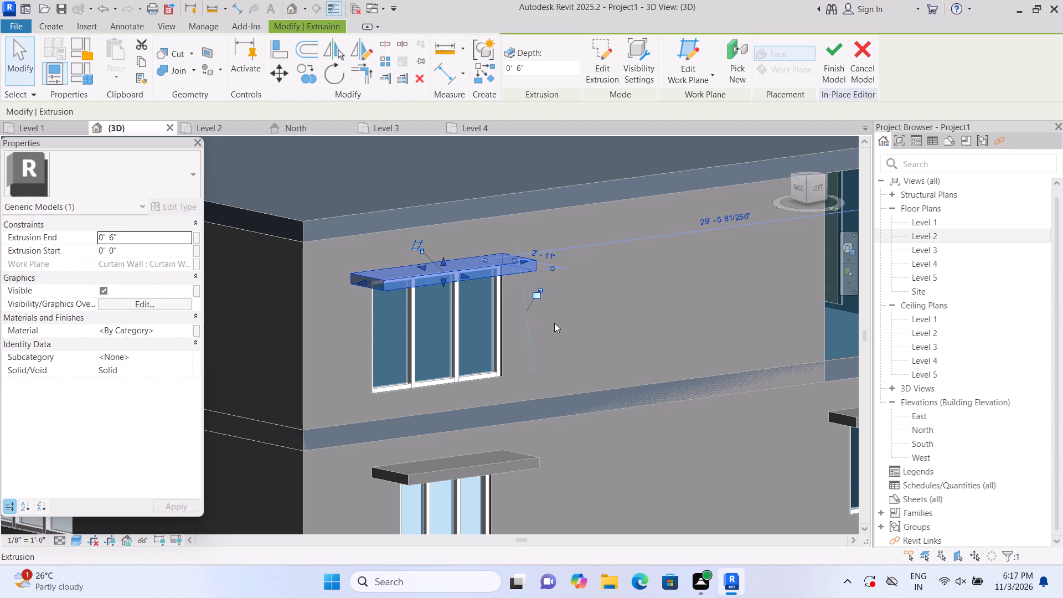
click(554, 323)
click(434, 279)
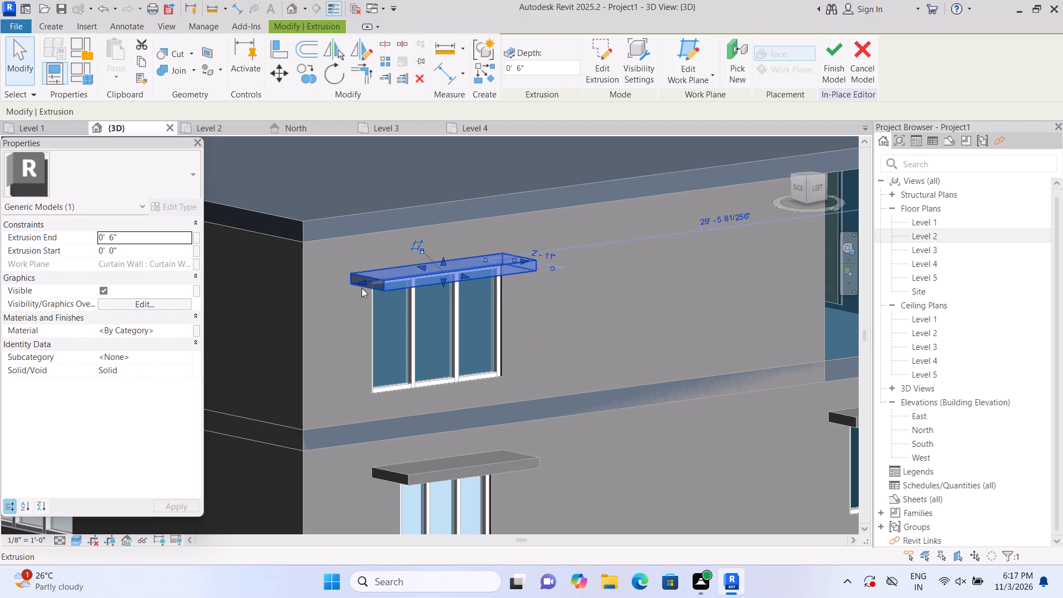
triple_click(364, 280)
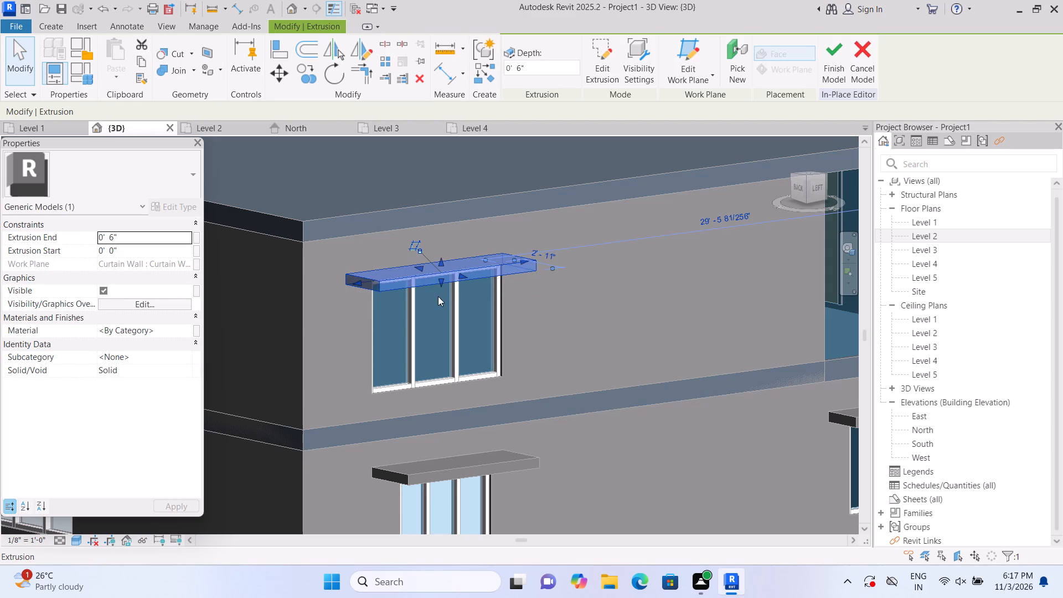
click(461, 275)
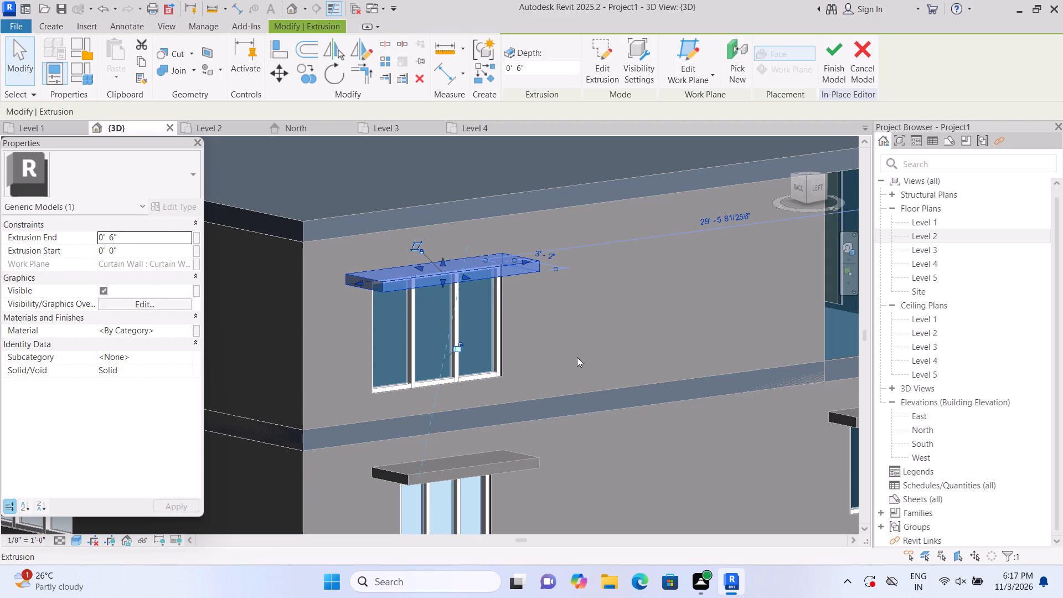
double_click(577, 357)
Finish the in-place canopy model above the west Level 2 window near the north corner.
scroll(571, 353, down, 2)
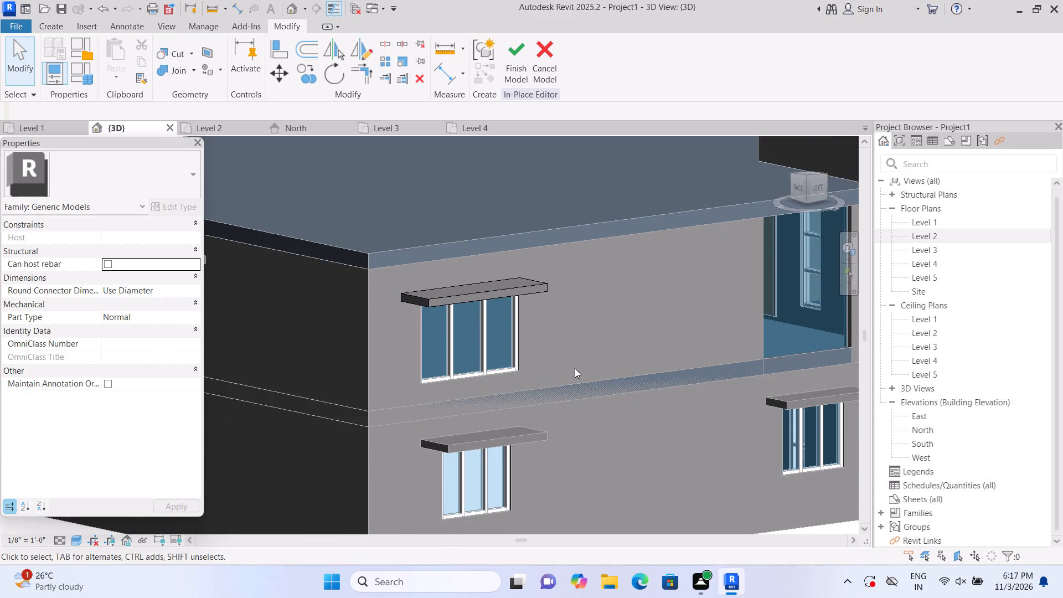
scroll(572, 383, down, 1)
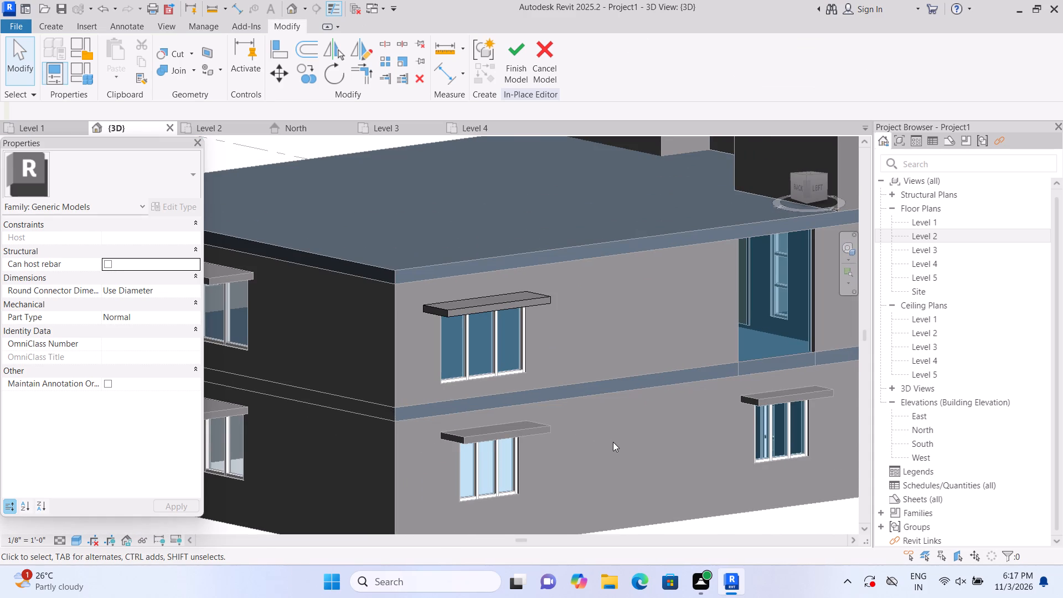
shift+middle_drag(611, 443, 576, 461)
middle_drag(497, 472, 469, 434)
middle_drag(456, 434, 388, 445)
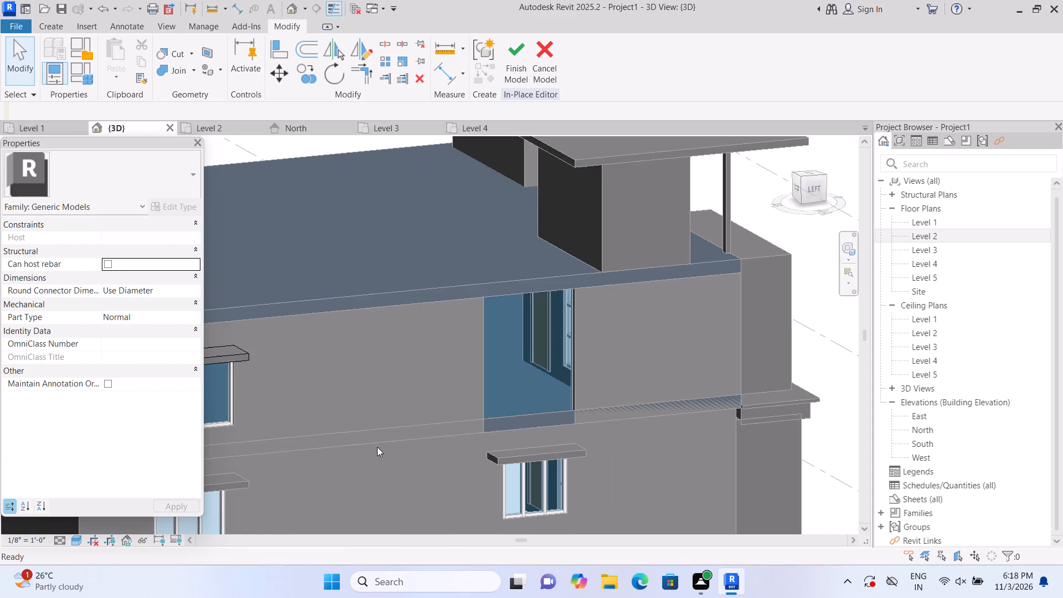
middle_drag(515, 431, 430, 436)
scroll(433, 430, up, 1)
scroll(447, 384, up, 1)
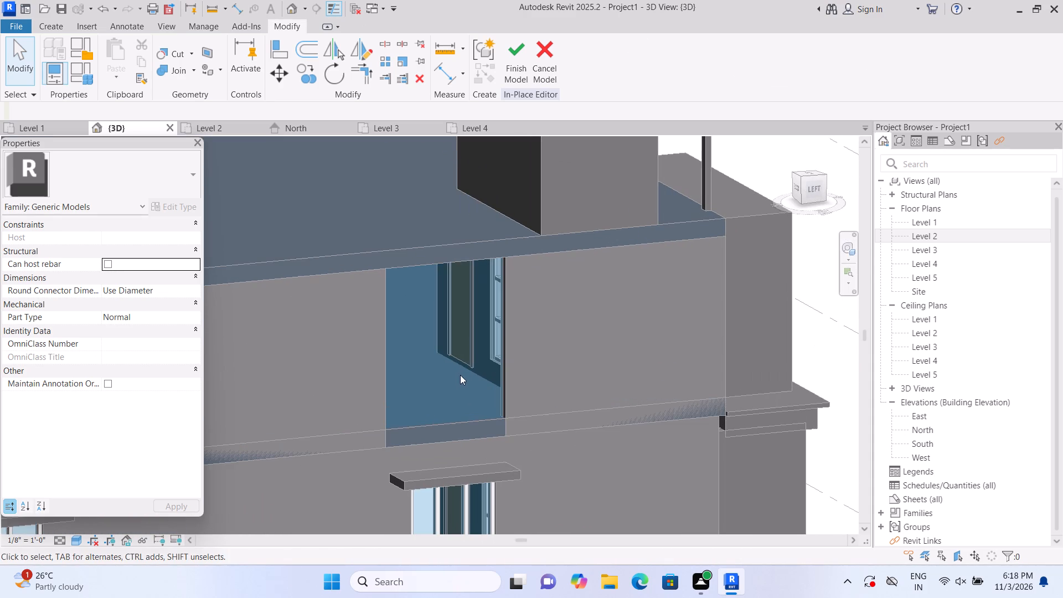
click(505, 76)
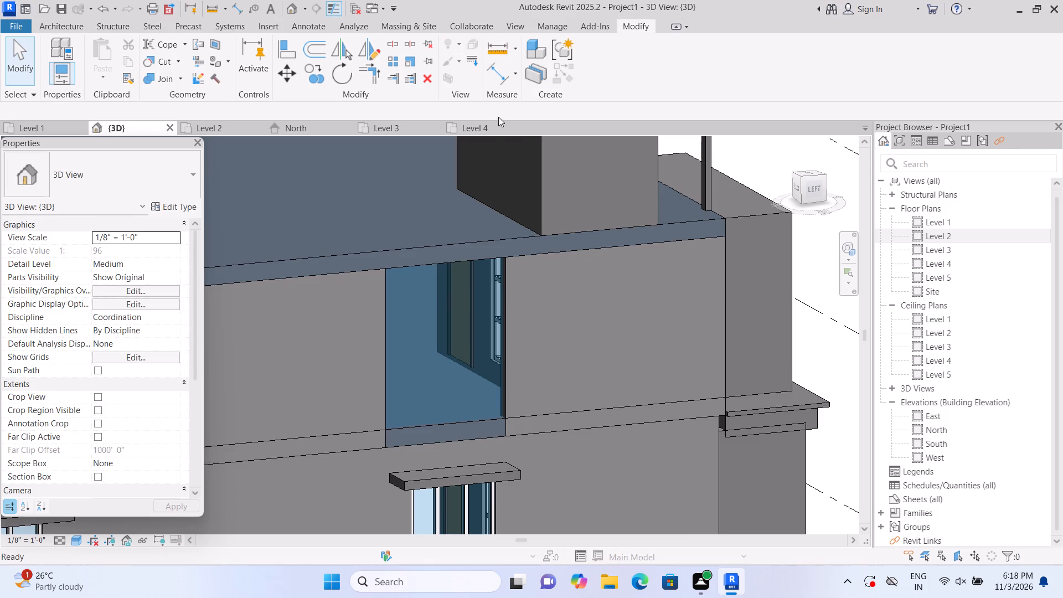
Select the remaining full-height west Level 2 curtain wall, above the Level 1 window farther from the north corner.
click(460, 279)
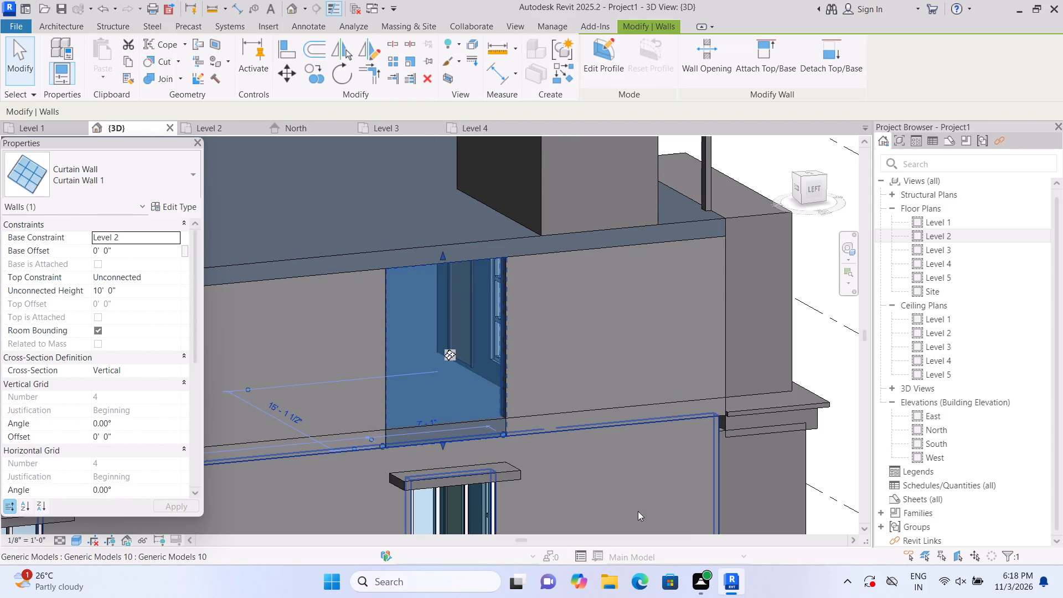
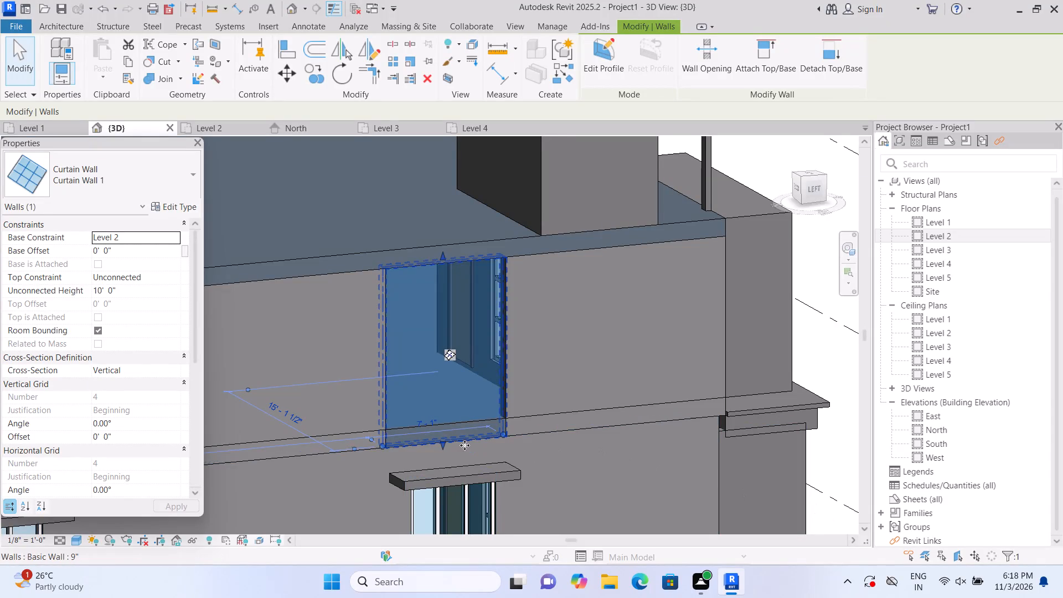
Shrink the selected curtain wall to window size, with a base offset of about 3'-2 3/4" and a height of about 4'-8 3/4".
scroll(435, 449, up, 1)
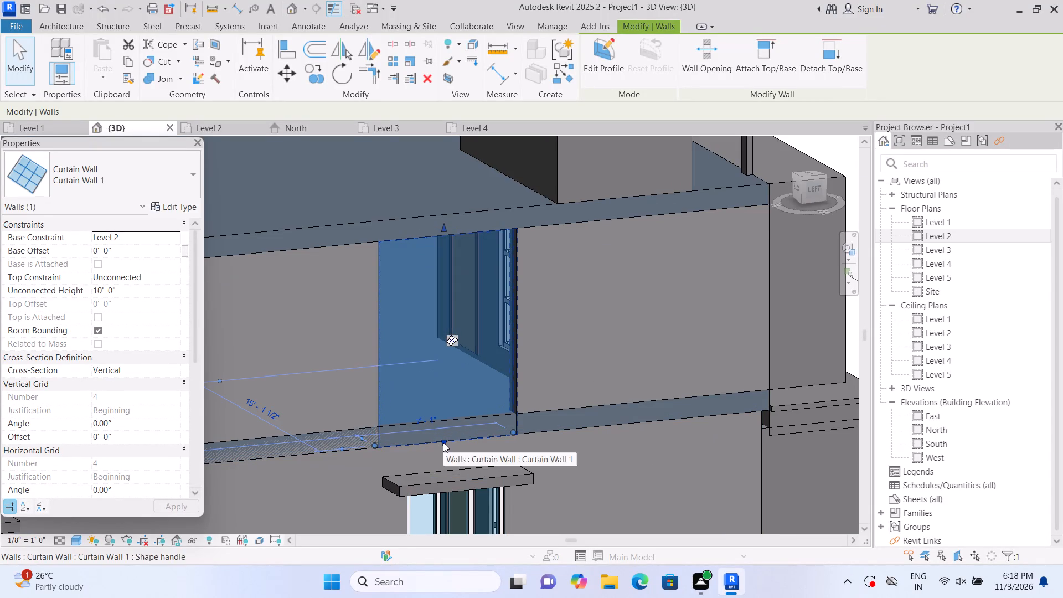
drag(443, 442, 448, 373)
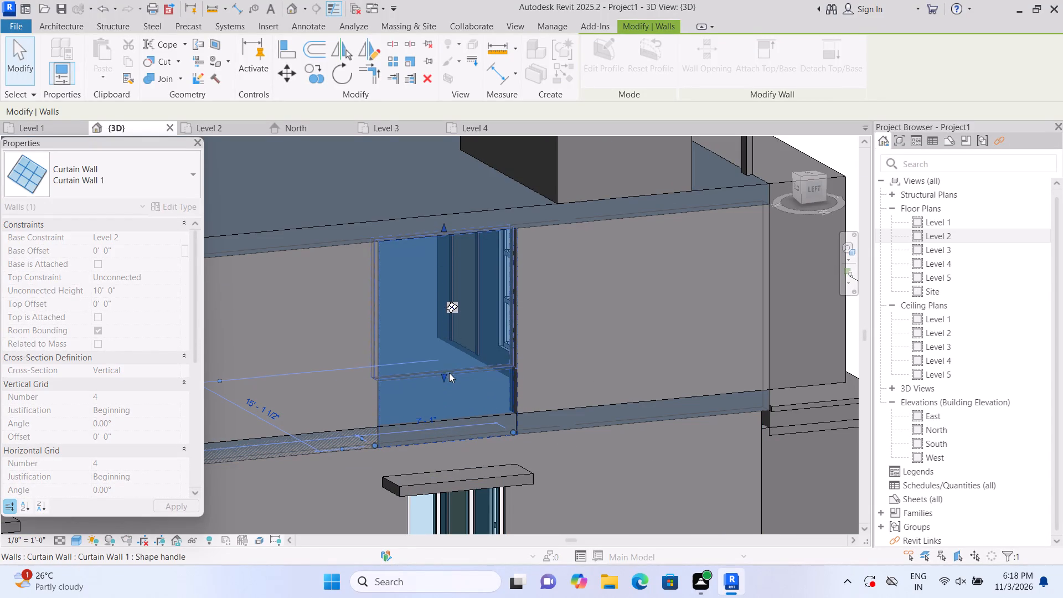
drag(443, 226, 450, 275)
click(450, 275)
scroll(584, 344, down, 2)
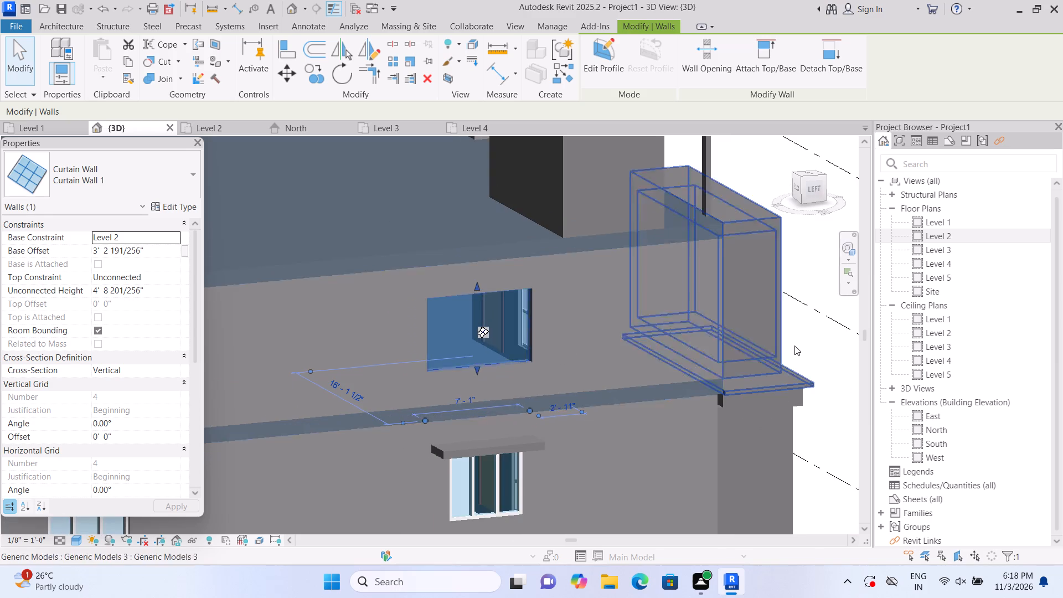
click(841, 339)
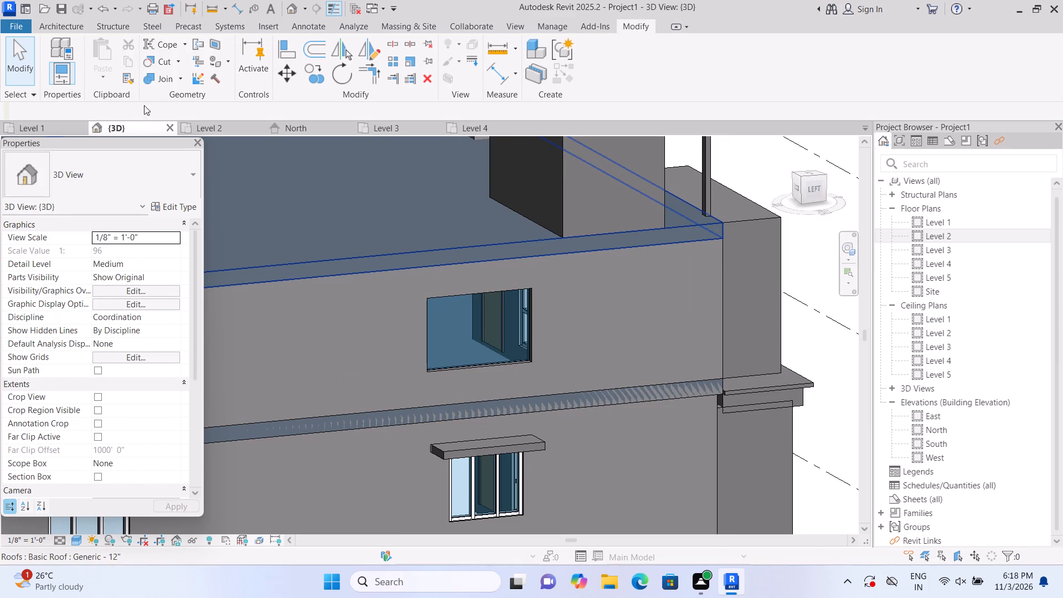
Add two vertical curtain grid lines to the resized west Level 2 window, dividing it into three equal panels.
click(77, 30)
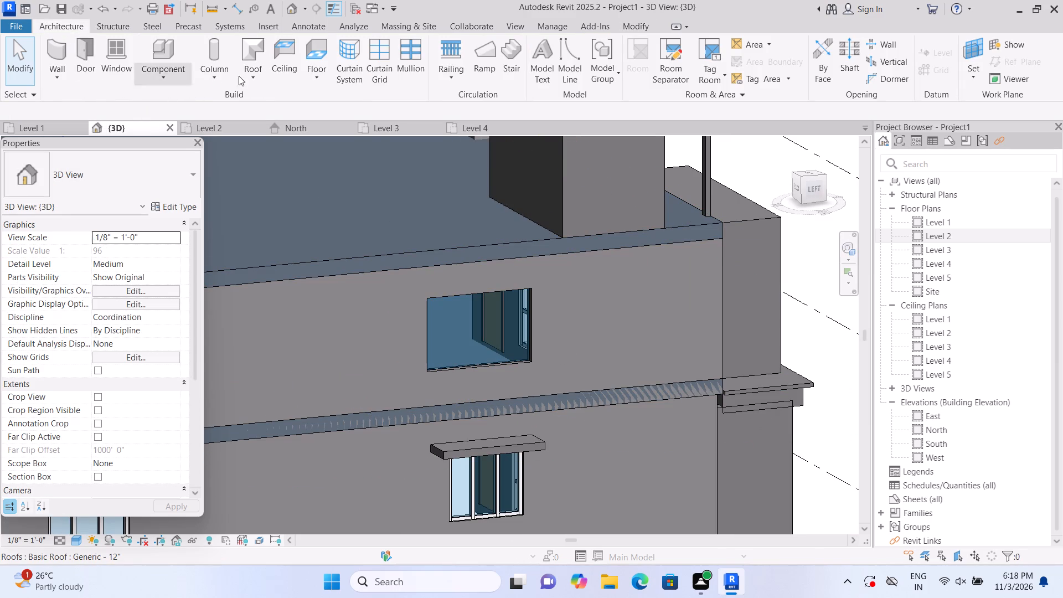
click(381, 81)
scroll(457, 350, up, 1)
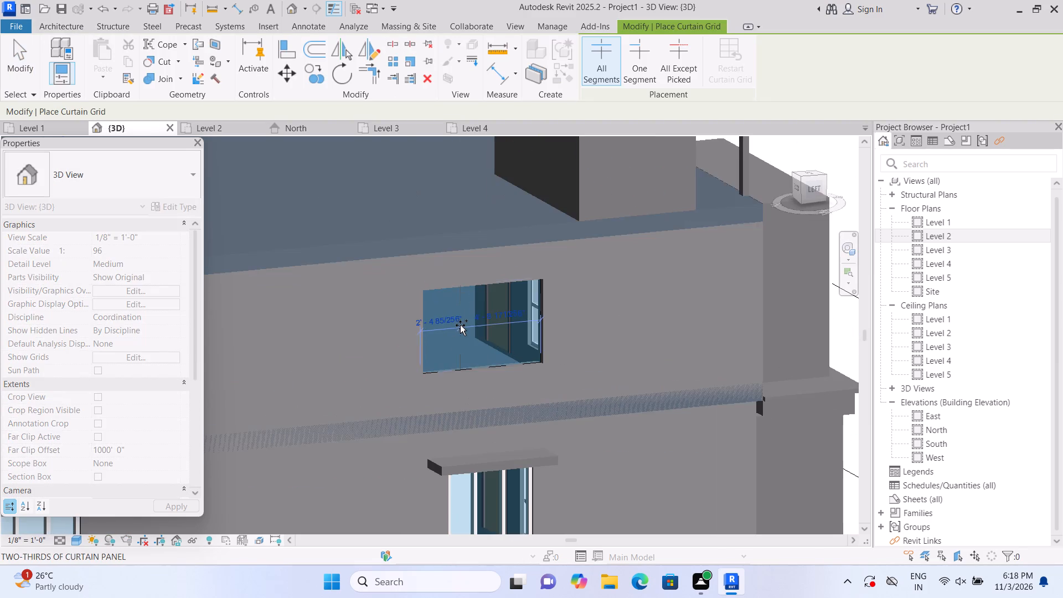
click(461, 323)
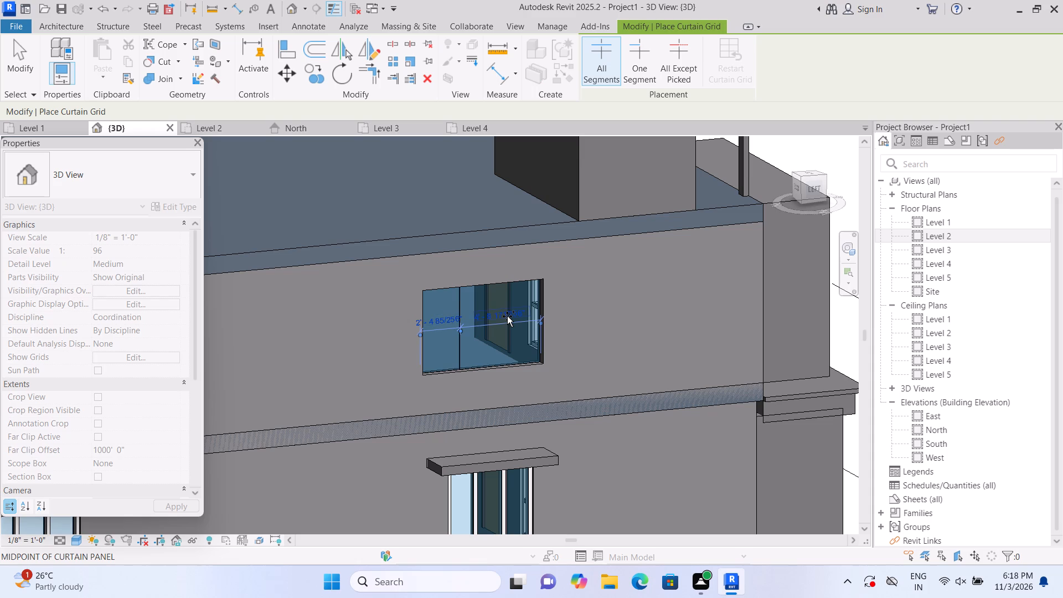
key(Escape)
click(499, 298)
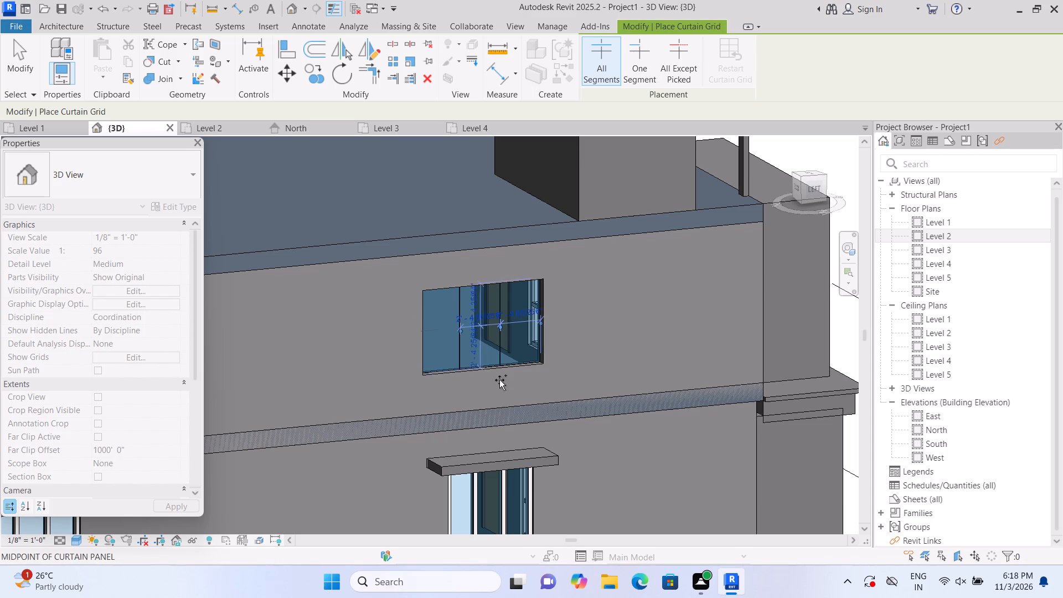
key(Escape)
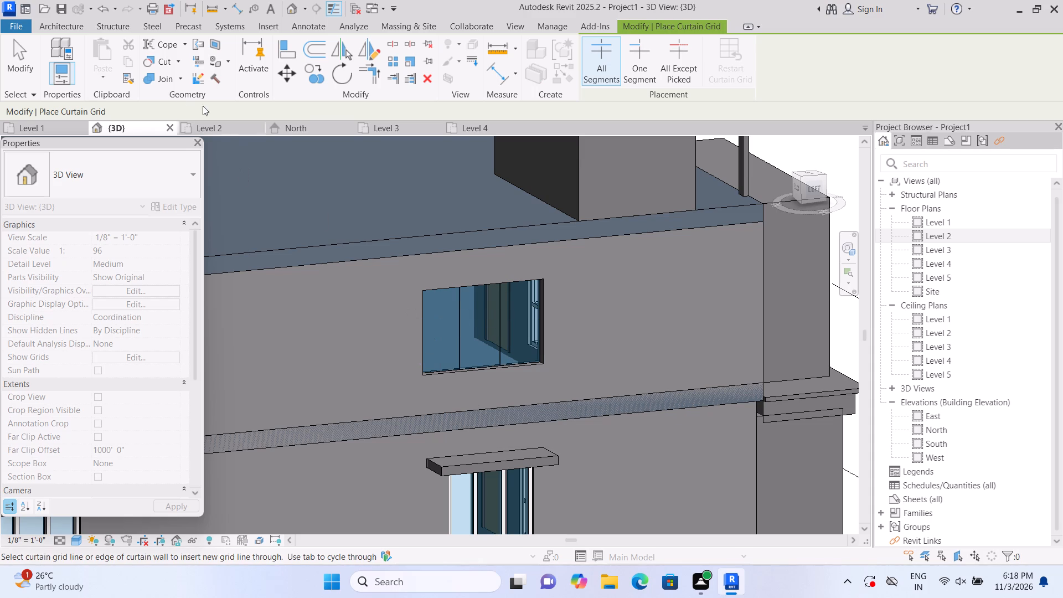
Place 2.5" x 5" rectangular mullions on both vertical grid lines and all four outer edges of this window.
click(73, 27)
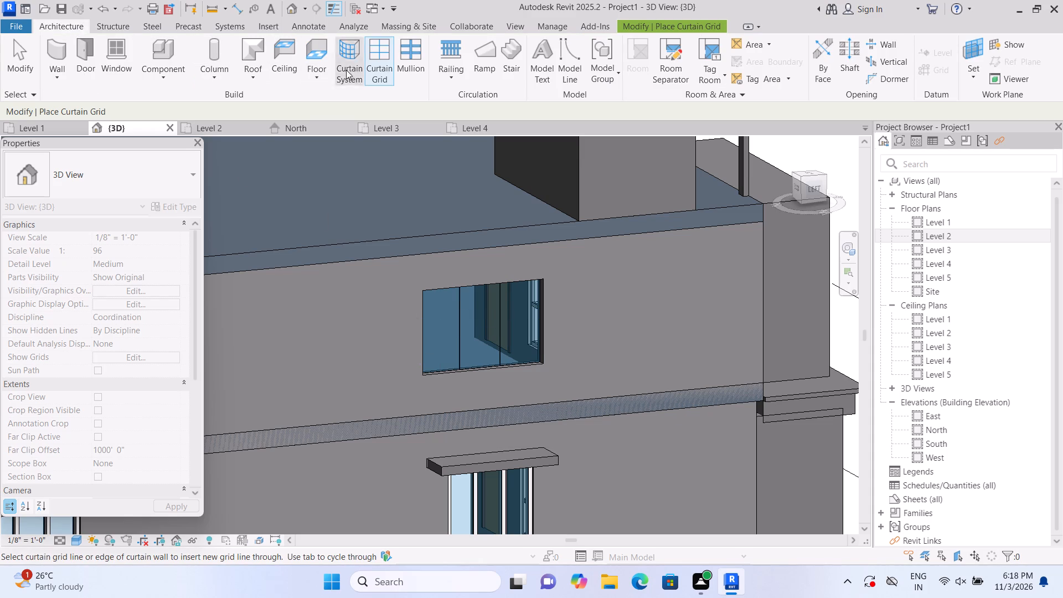
click(405, 70)
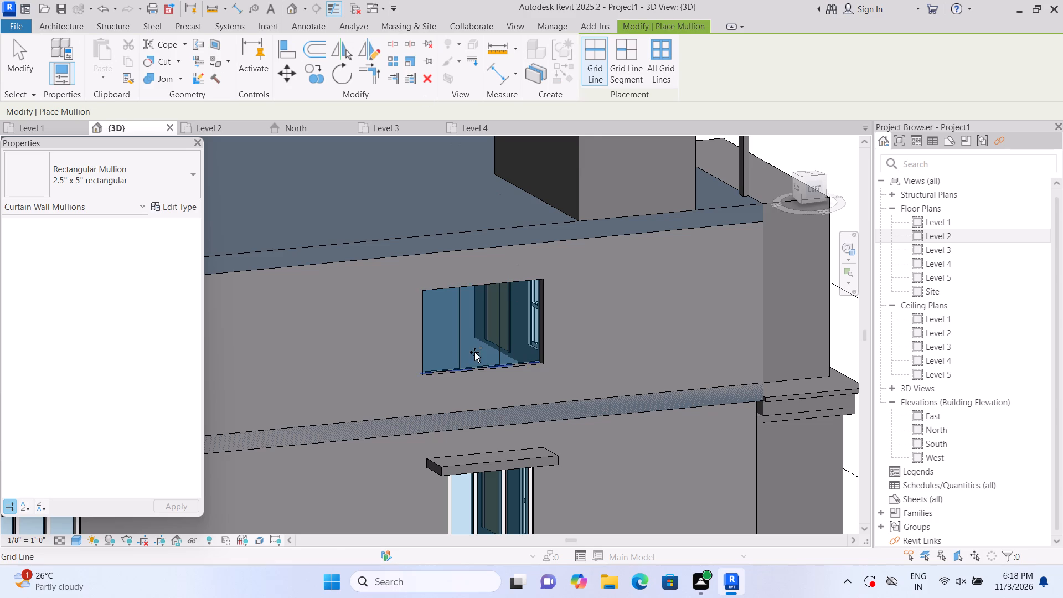
scroll(467, 345, up, 1)
click(463, 337)
click(509, 331)
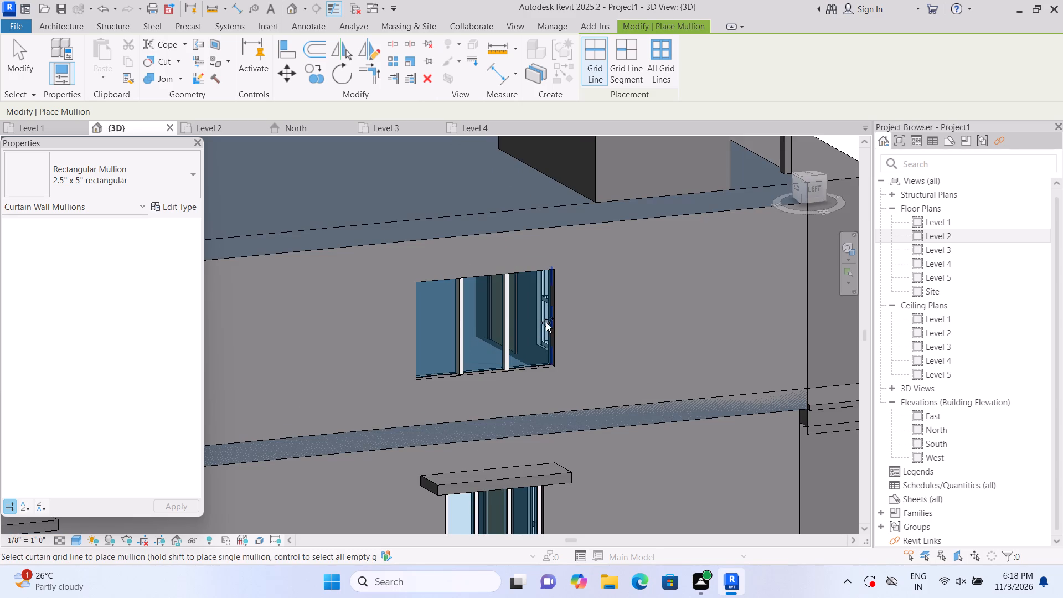
click(546, 323)
click(529, 288)
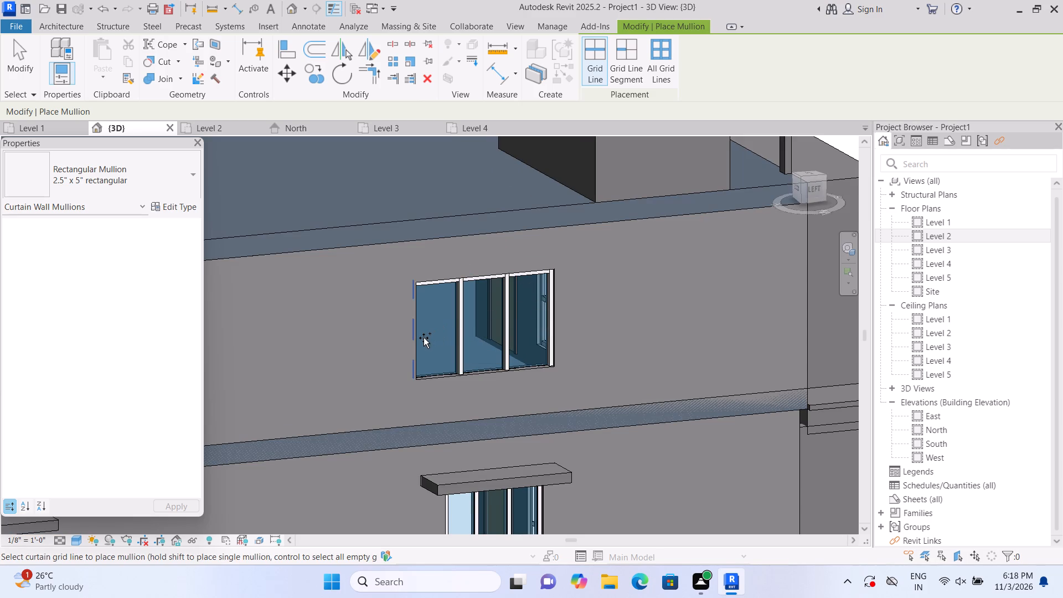
click(424, 338)
click(445, 368)
scroll(441, 360, down, 1)
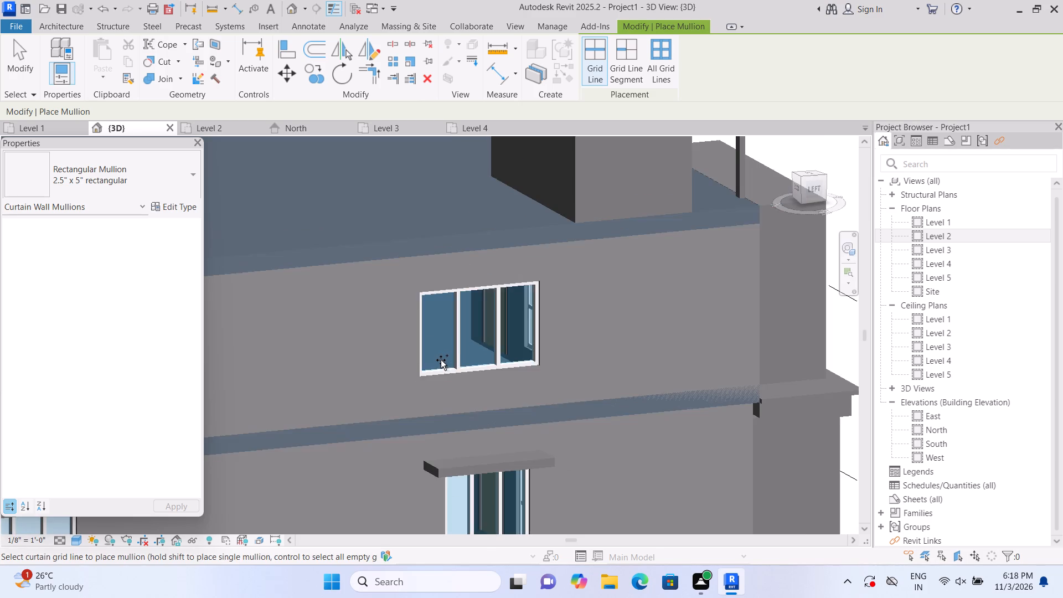
key(Escape)
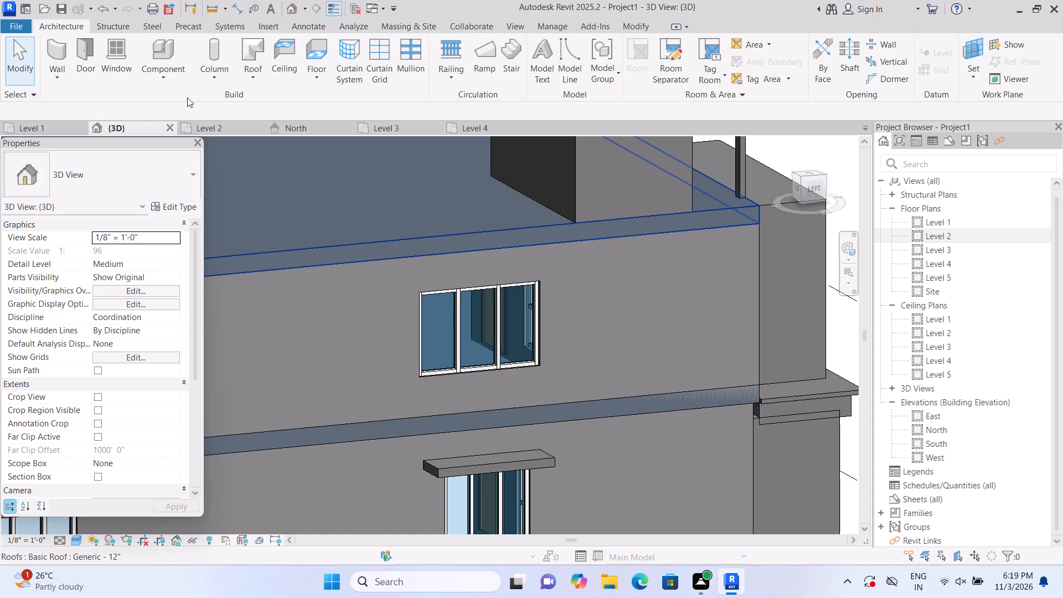
Start an in-place component in the Generic Models category for this window's canopy, keeping the suggested name.
click(159, 83)
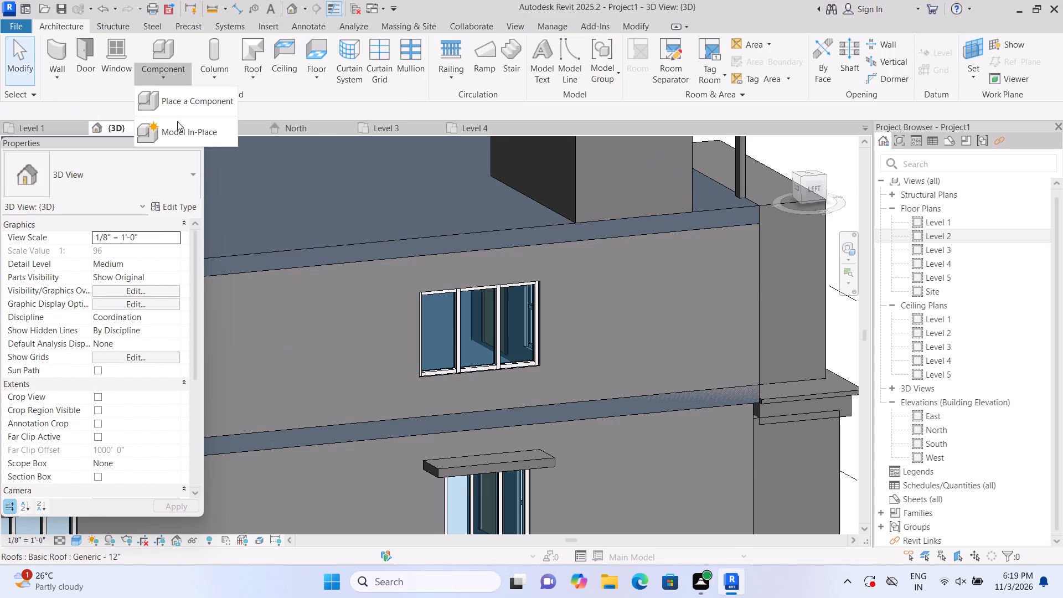
click(183, 131)
scroll(496, 257, down, 5)
click(494, 275)
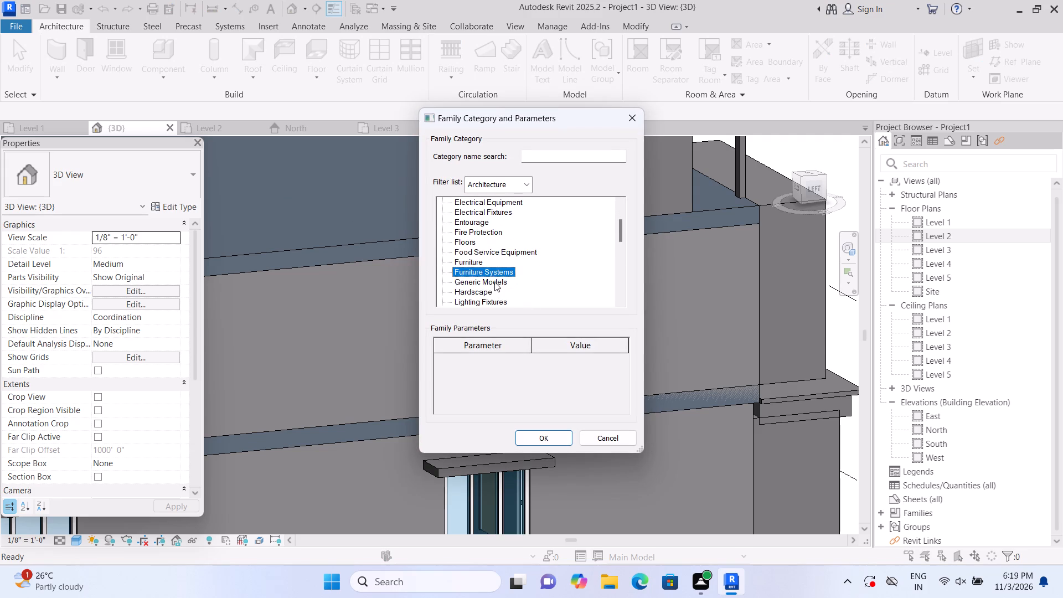
click(494, 283)
click(543, 440)
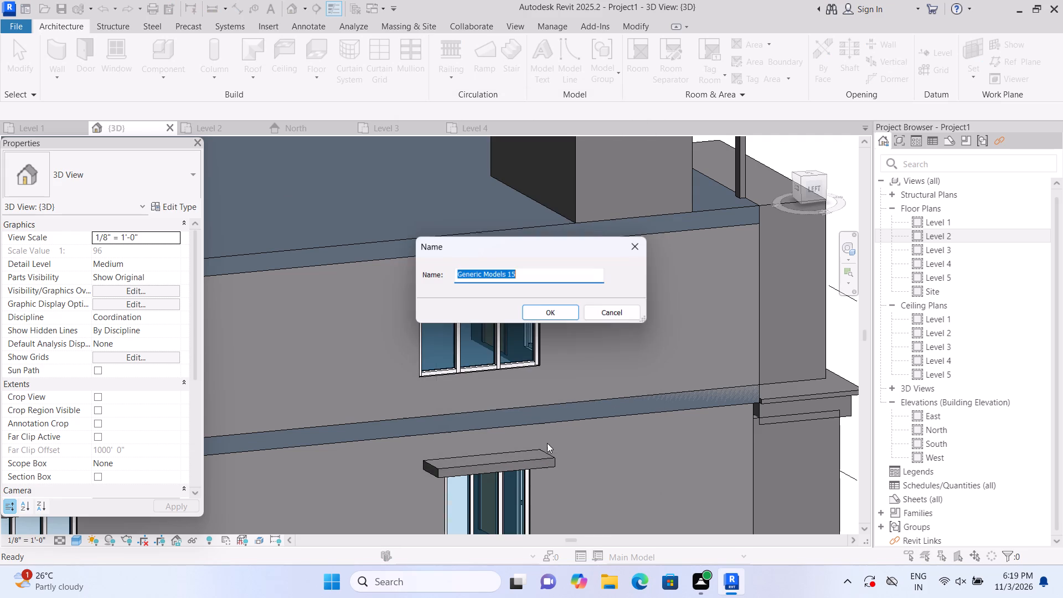
click(557, 317)
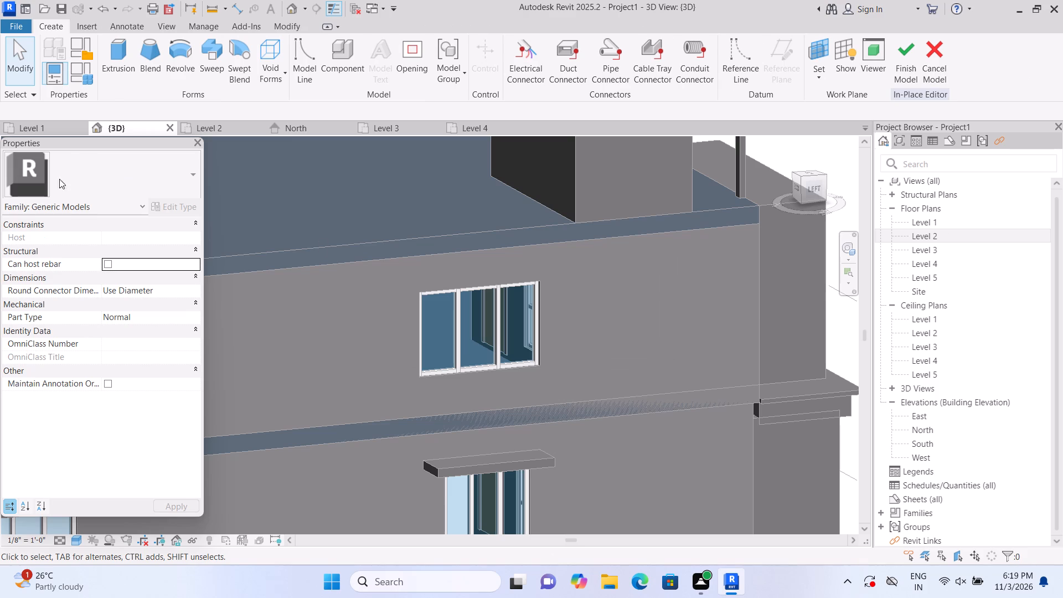
Sketch an 8'-6" long rectangular canopy extrusion on a horizontal work plane at the window's top edge, and finish the sketch.
click(116, 80)
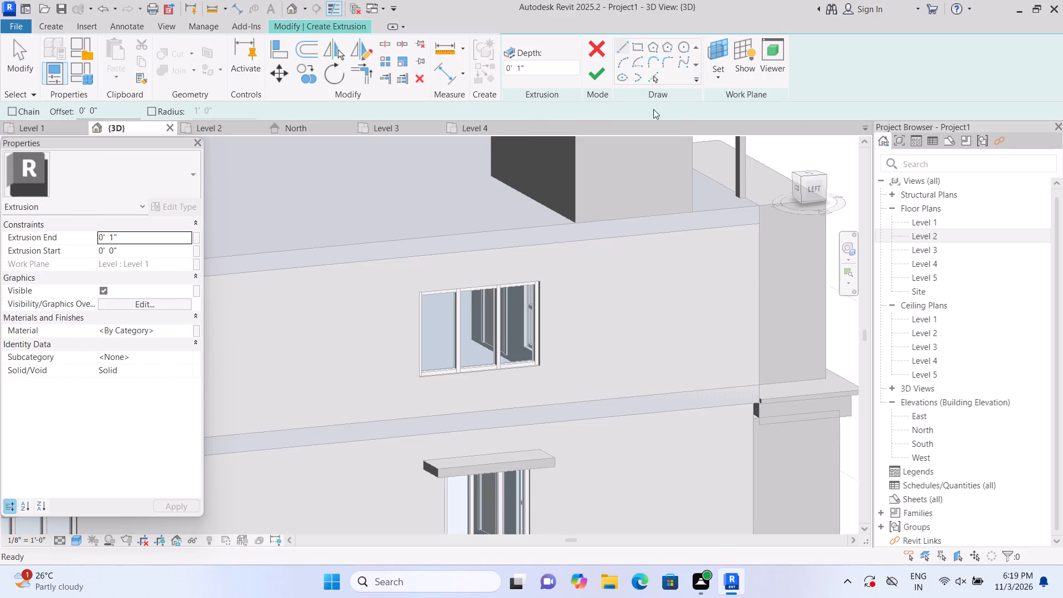
click(722, 74)
click(729, 126)
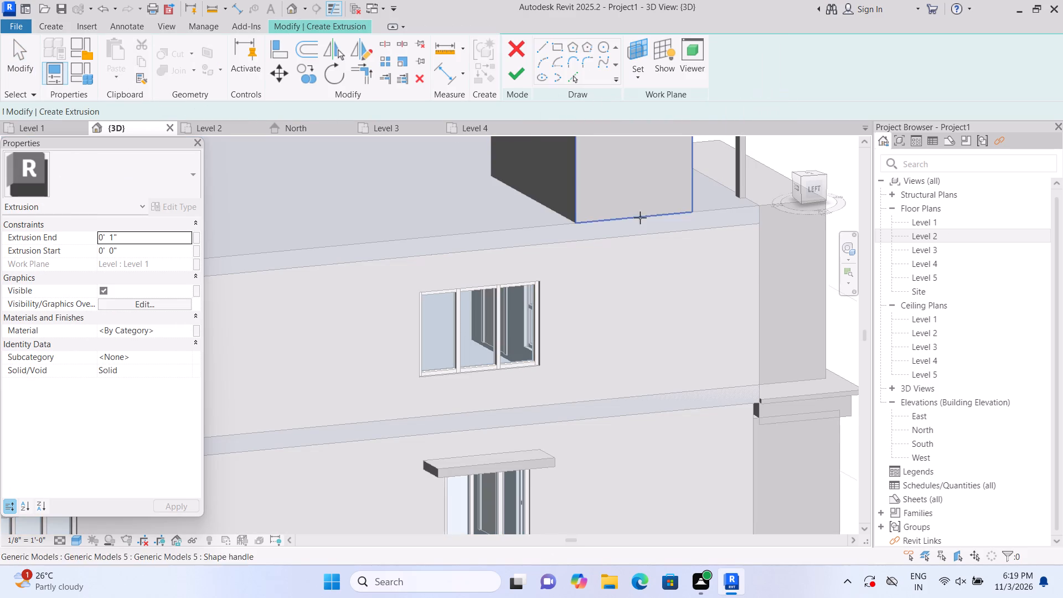
click(486, 281)
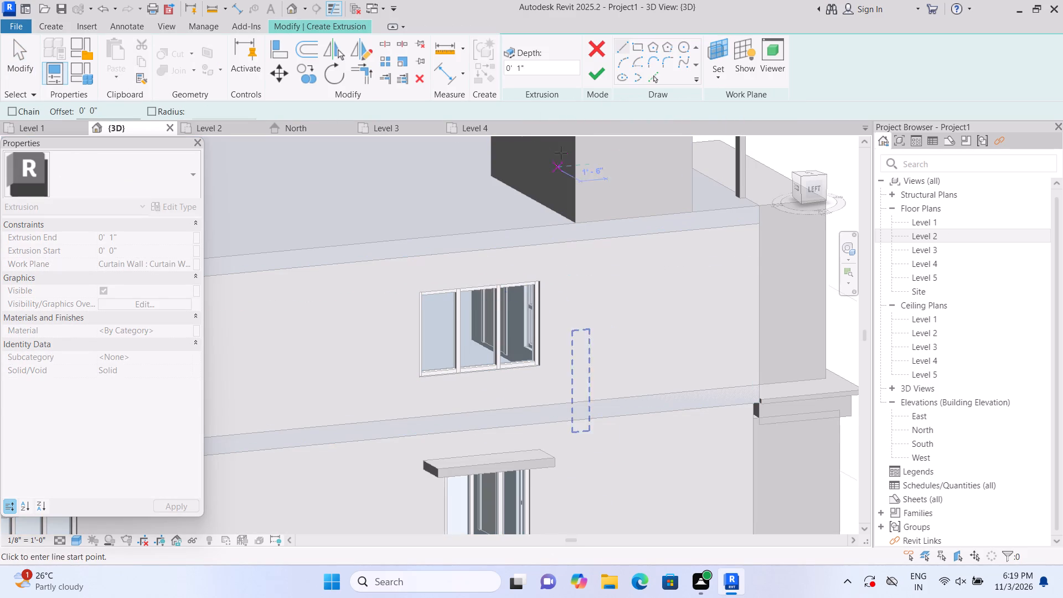
click(633, 47)
scroll(407, 310, up, 1)
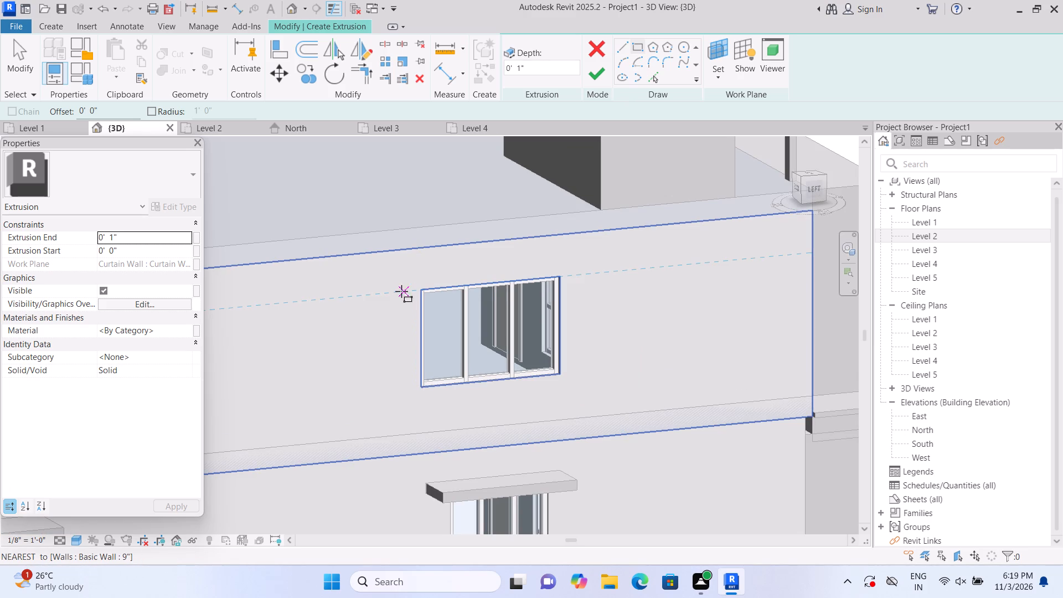
click(401, 291)
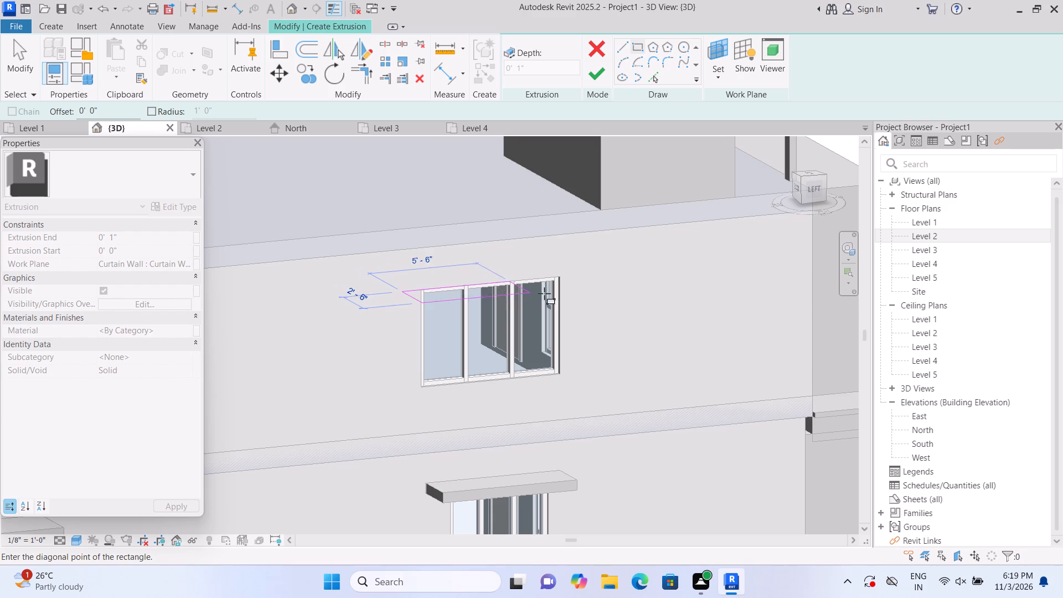
click(586, 285)
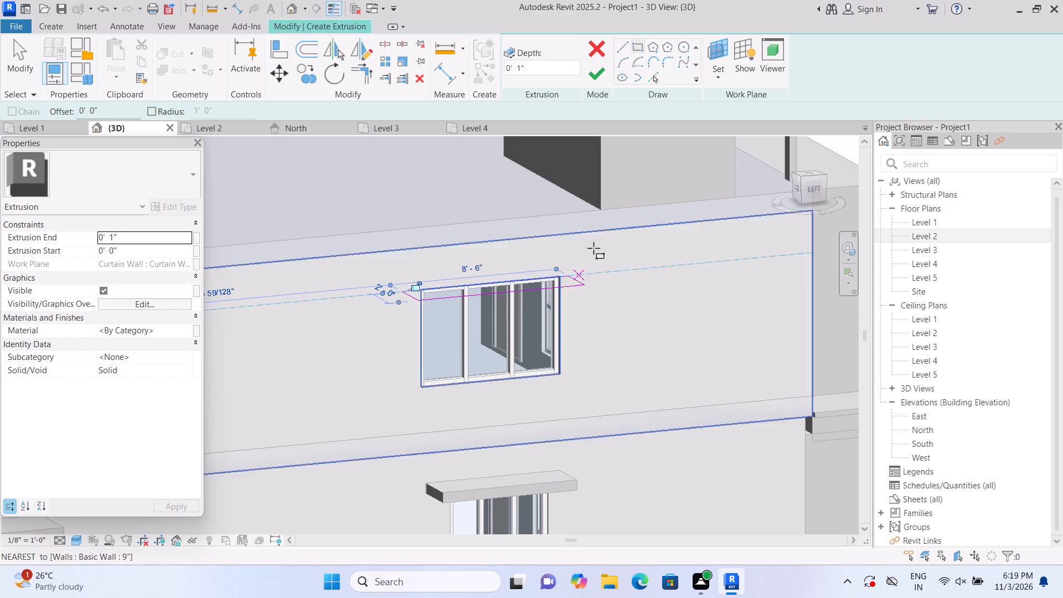
click(602, 69)
Set the new canopy's extrusion end to 6".
scroll(595, 298, down, 2)
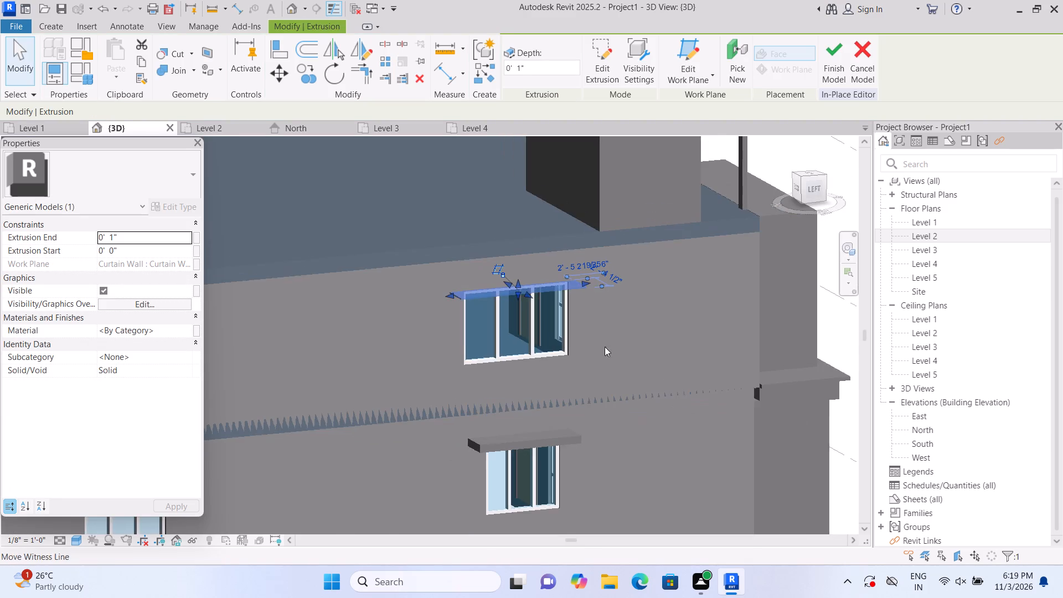
middle_drag(608, 352, 620, 297)
middle_drag(601, 374, 629, 367)
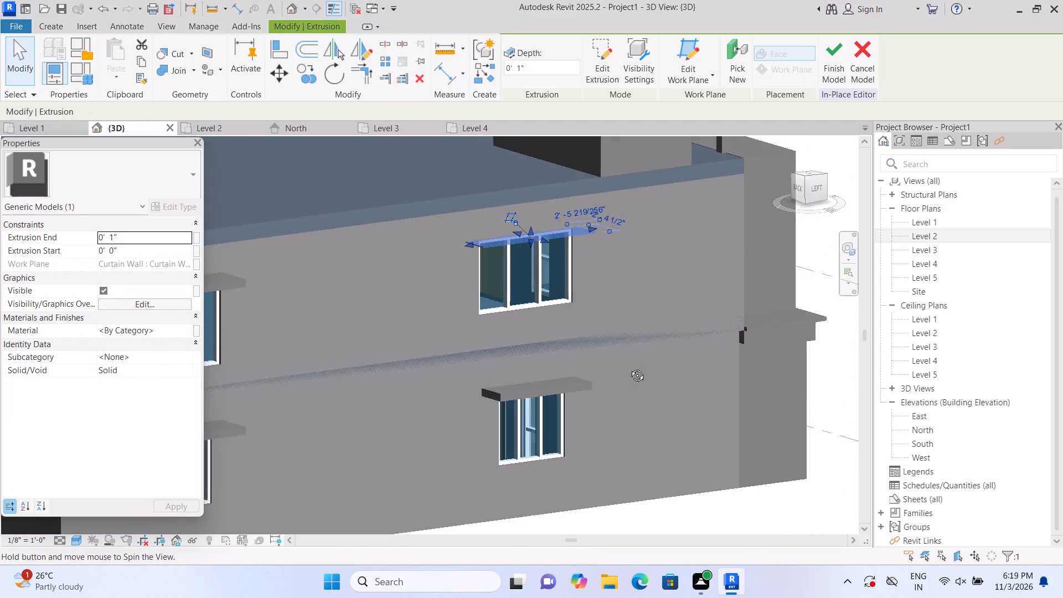
middle_drag(629, 367, 576, 429)
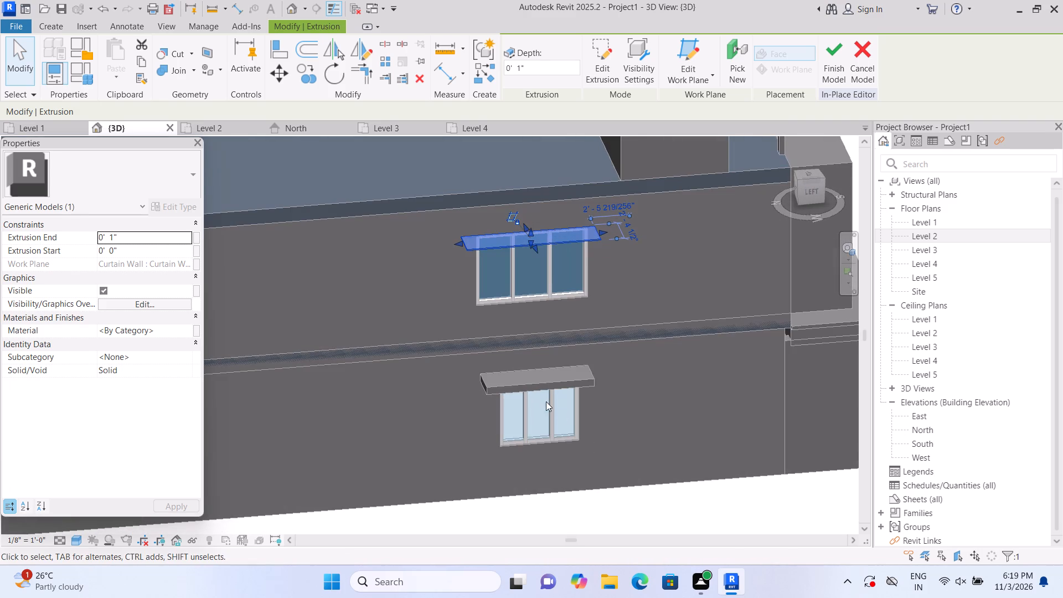
scroll(382, 318, up, 1)
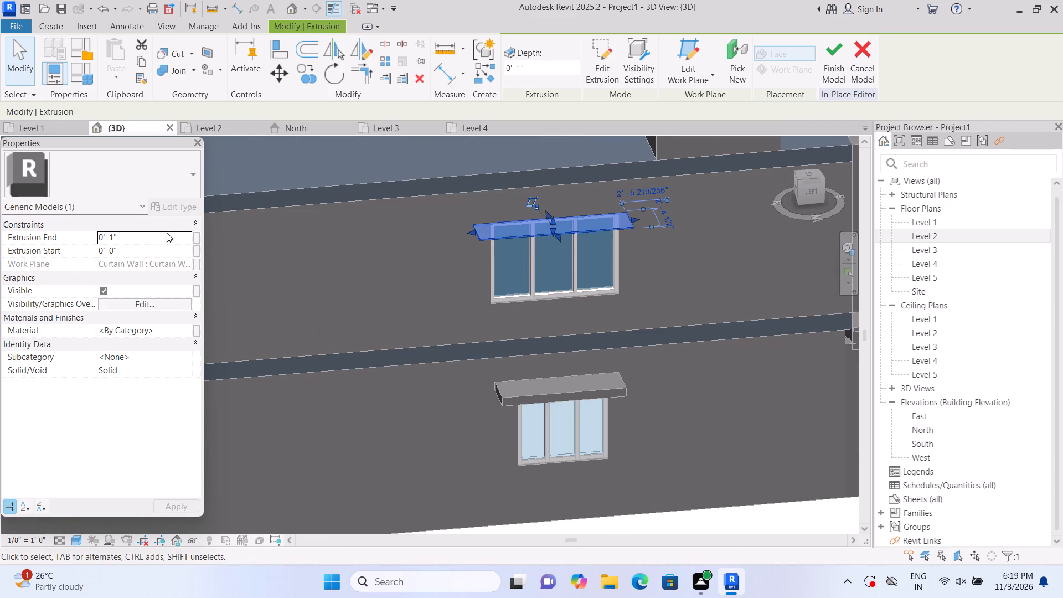
click(167, 233)
key(BackSpace)
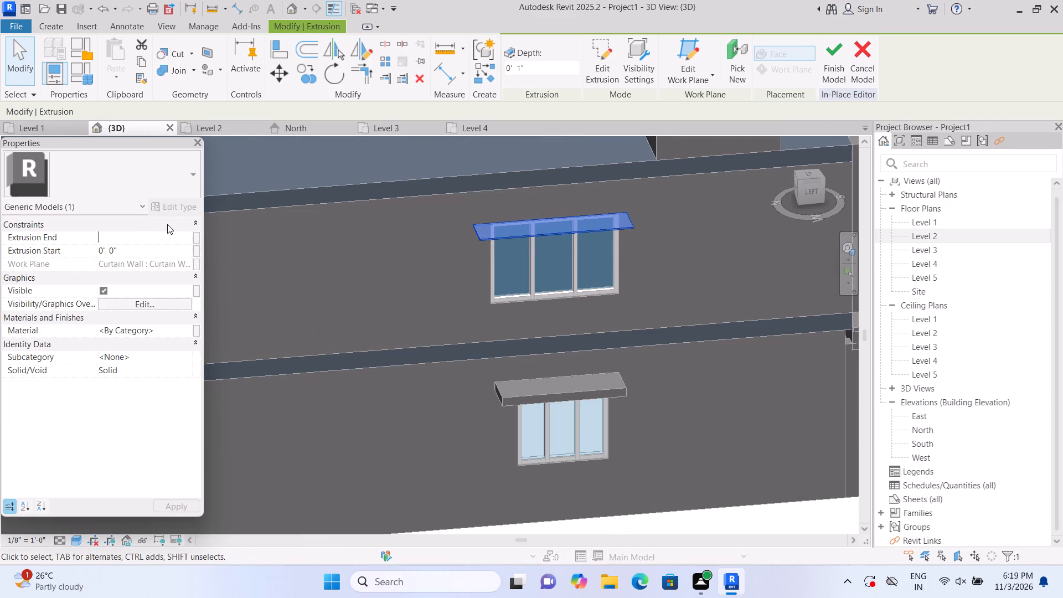
text(6")
key(Return)
Stretch the canopy's front edge outward from the wall to a depth of about 3'-6".
scroll(500, 225, up, 1)
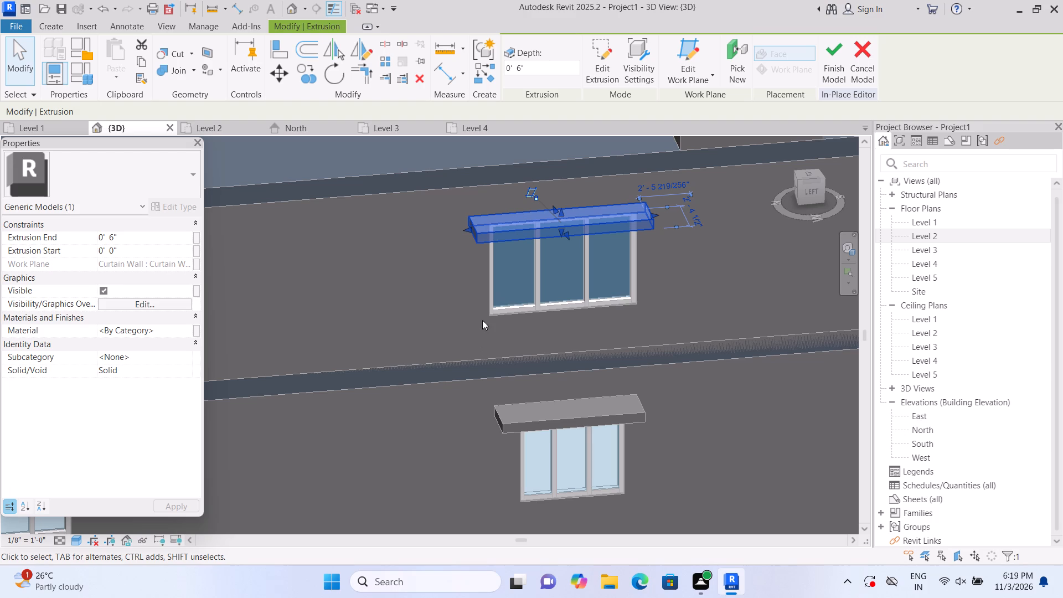
scroll(539, 244, up, 1)
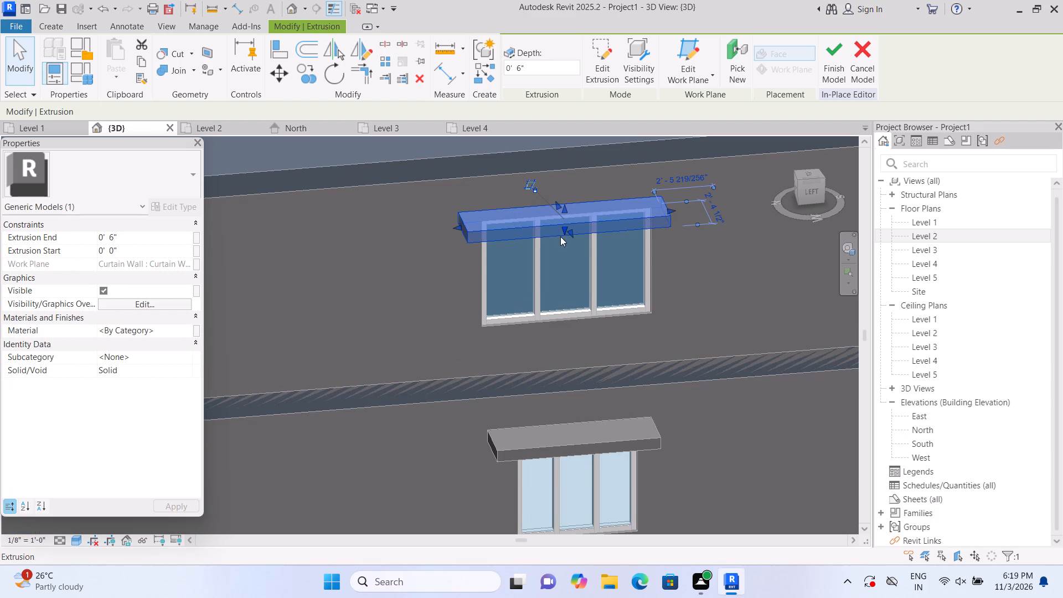
drag(570, 230, 579, 240)
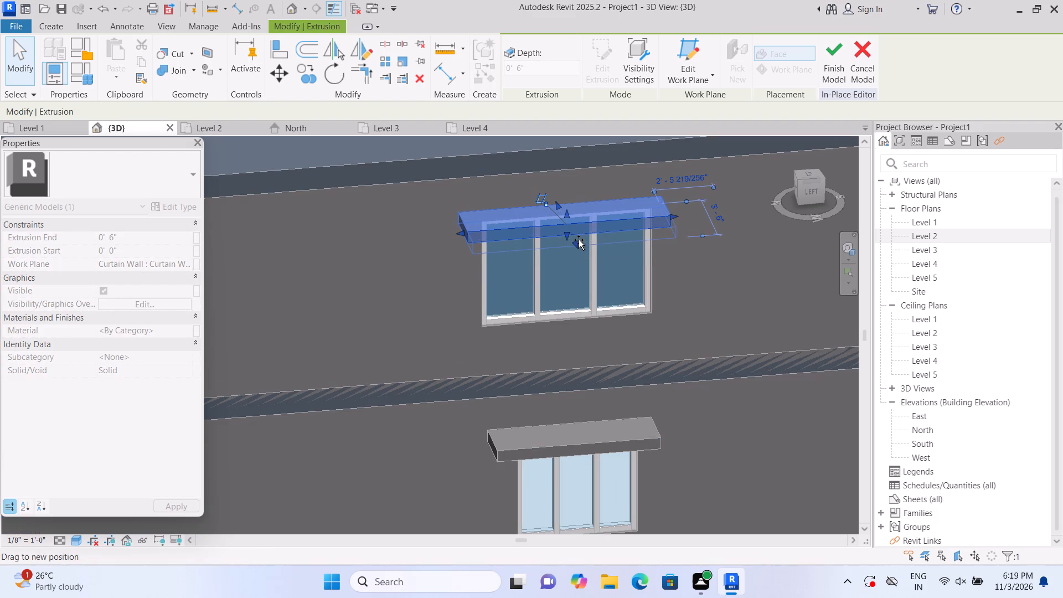
drag(579, 240, 578, 240)
scroll(577, 243, down, 2)
click(486, 299)
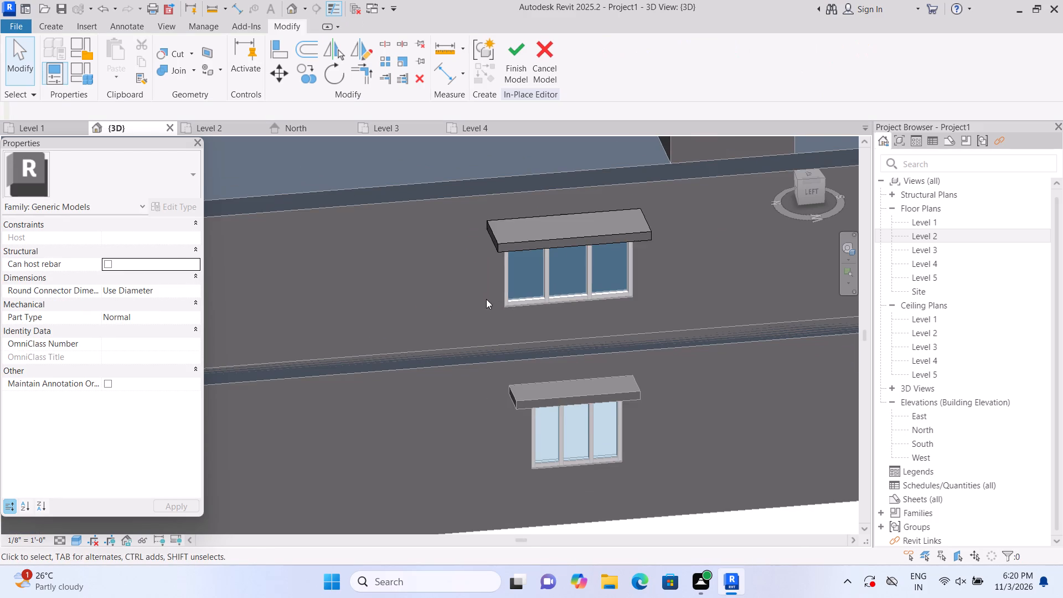
Examine the whole house from the home 3D orientation, checking the windows and canopies along the front and the adjoining side wall.
scroll(487, 302, down, 7)
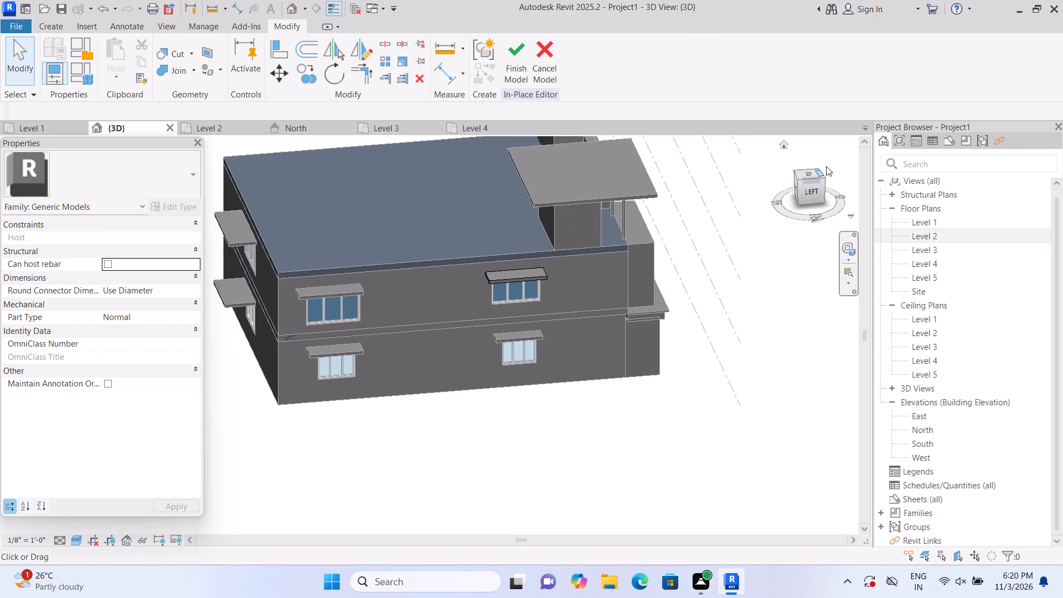
click(785, 143)
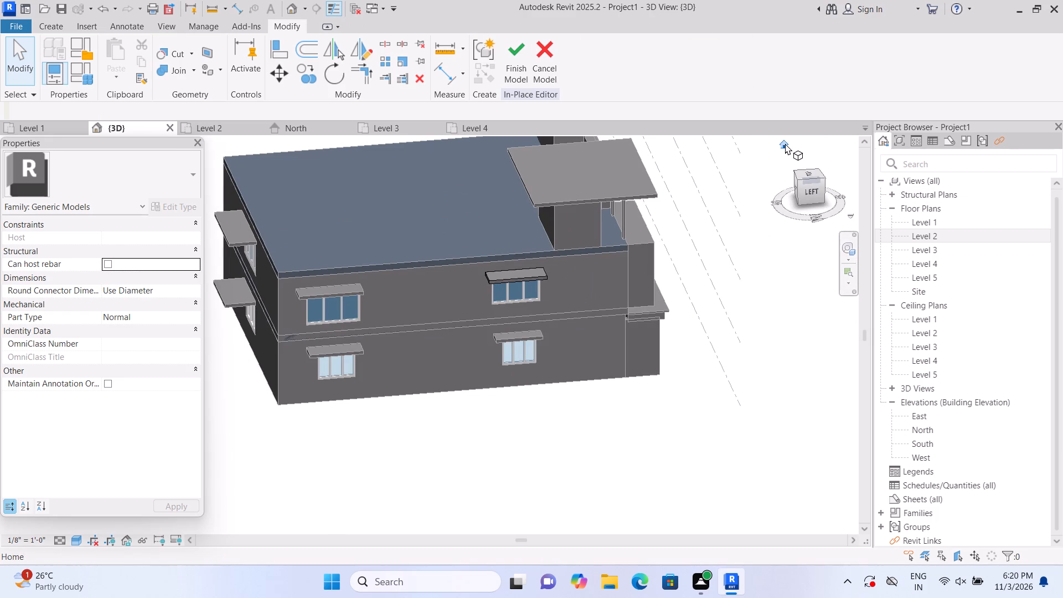
scroll(205, 390, up, 3)
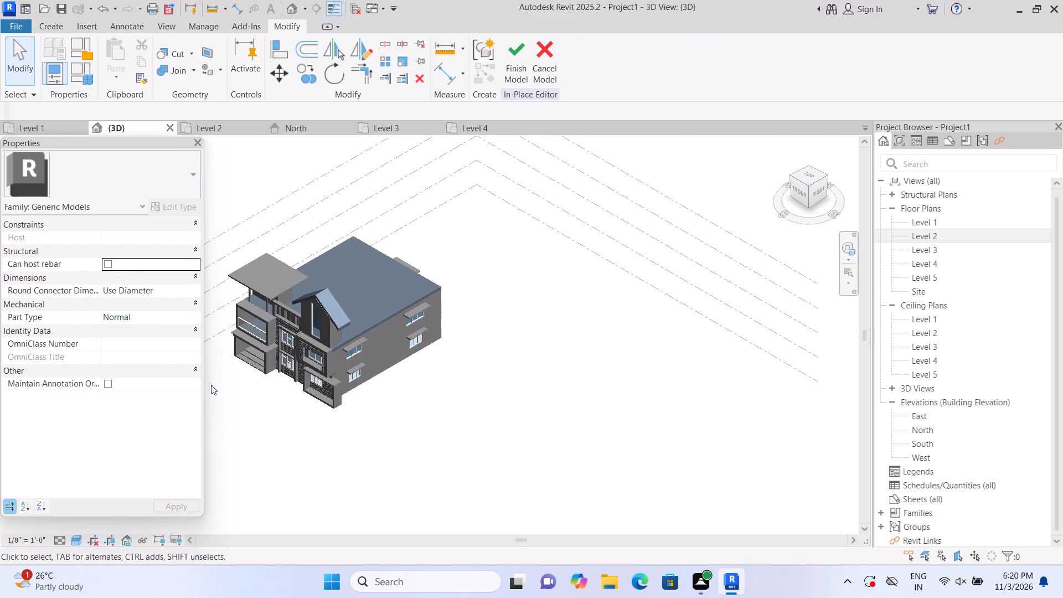
scroll(211, 385, up, 4)
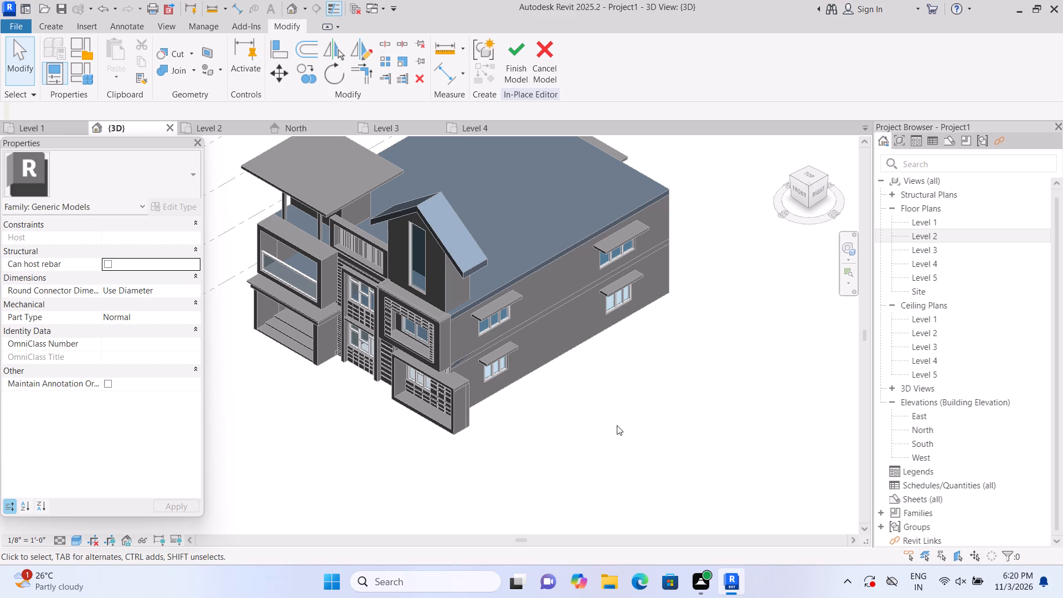
middle_drag(590, 433, 621, 487)
middle_drag(561, 394, 604, 466)
scroll(598, 480, up, 3)
middle_drag(617, 467, 620, 454)
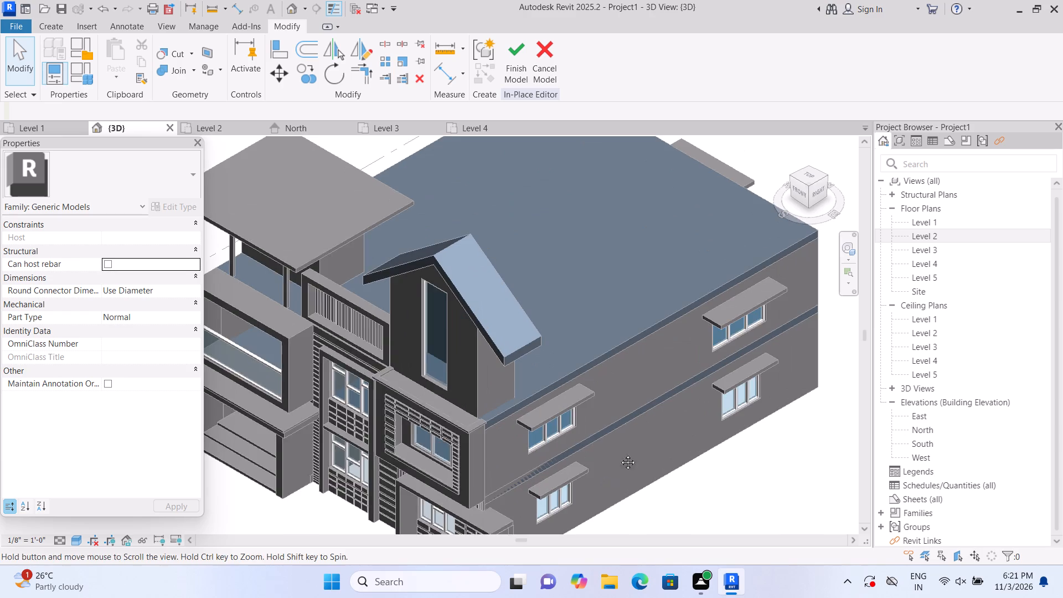
middle_drag(620, 454, 630, 419)
scroll(638, 419, up, 1)
scroll(641, 420, down, 2)
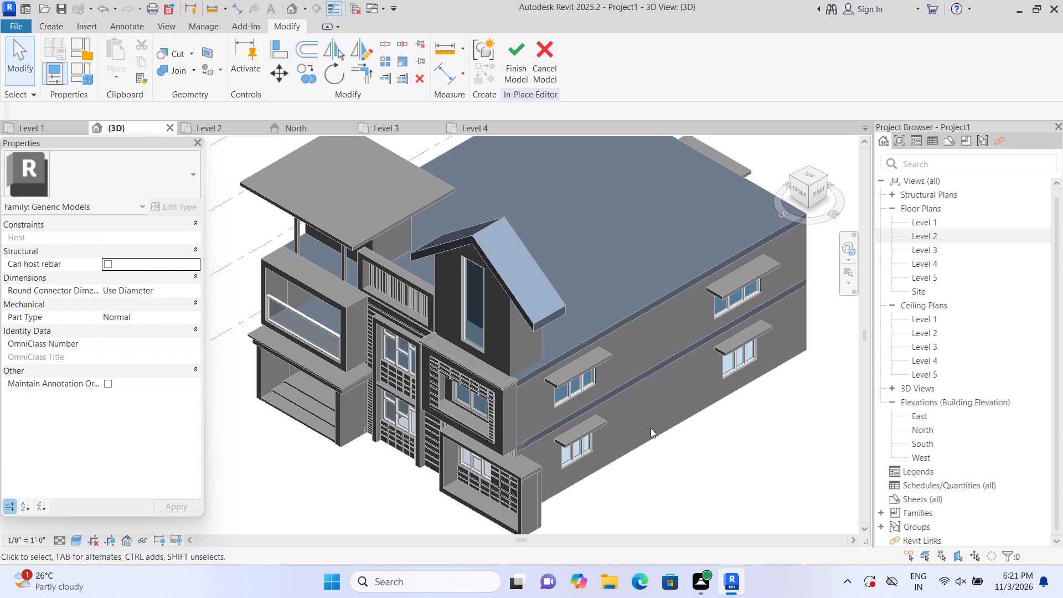
scroll(639, 444, up, 5)
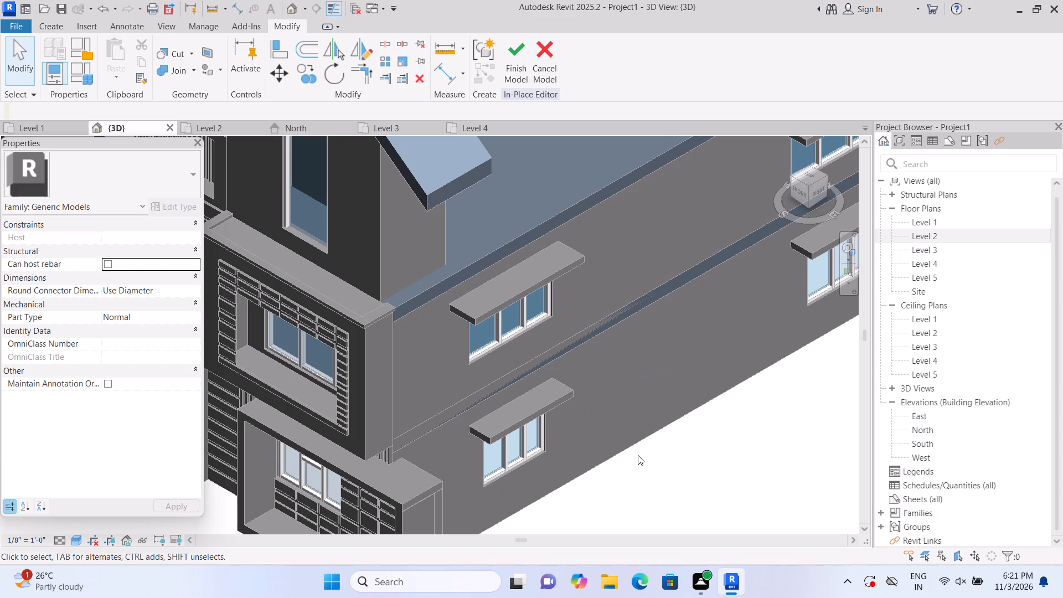
scroll(711, 456, down, 2)
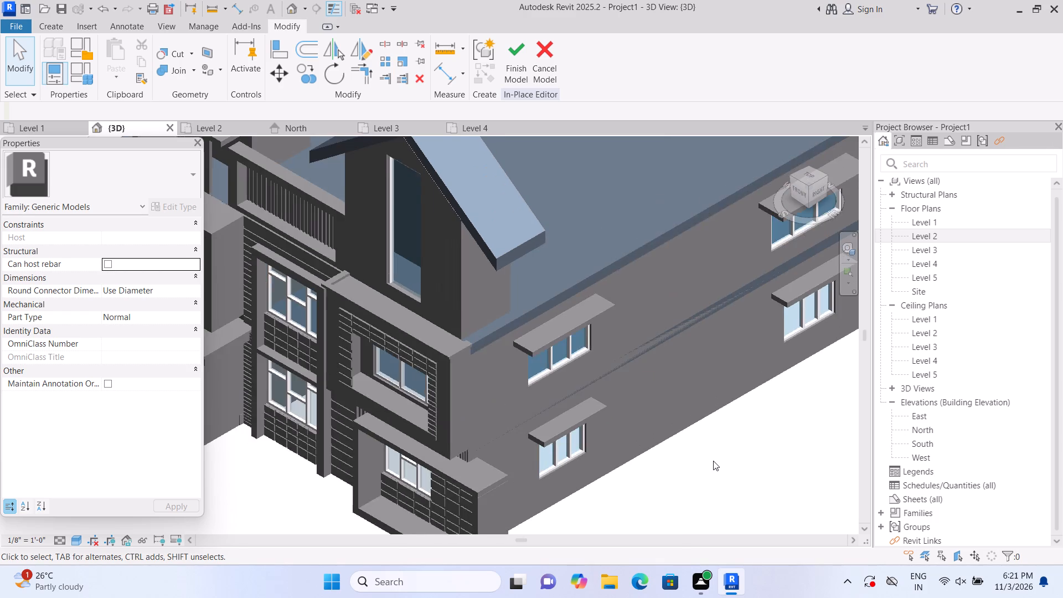
scroll(712, 471, down, 2)
scroll(710, 486, up, 1)
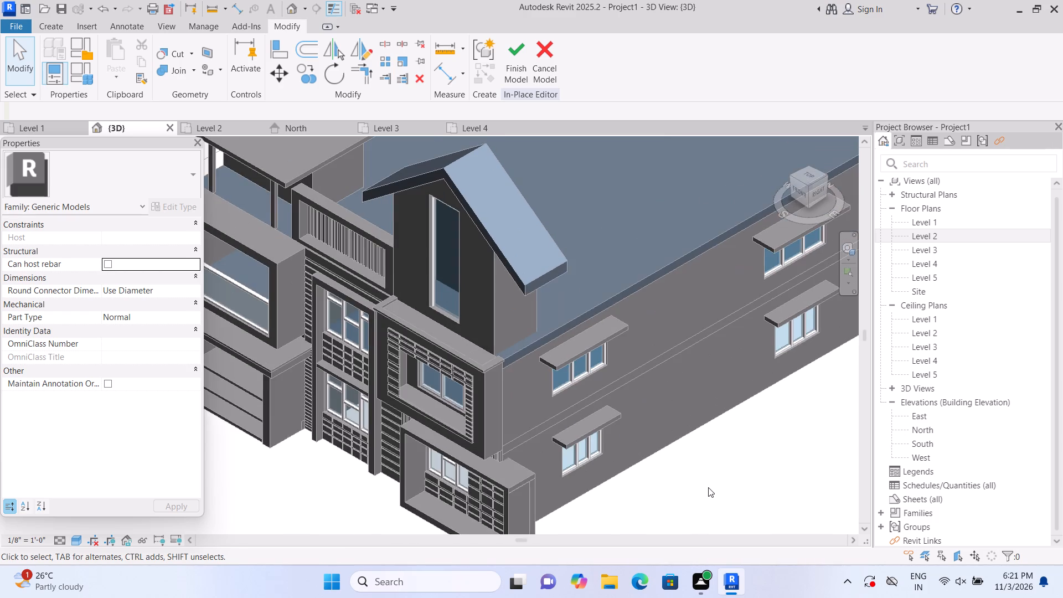
middle_drag(708, 488, 657, 500)
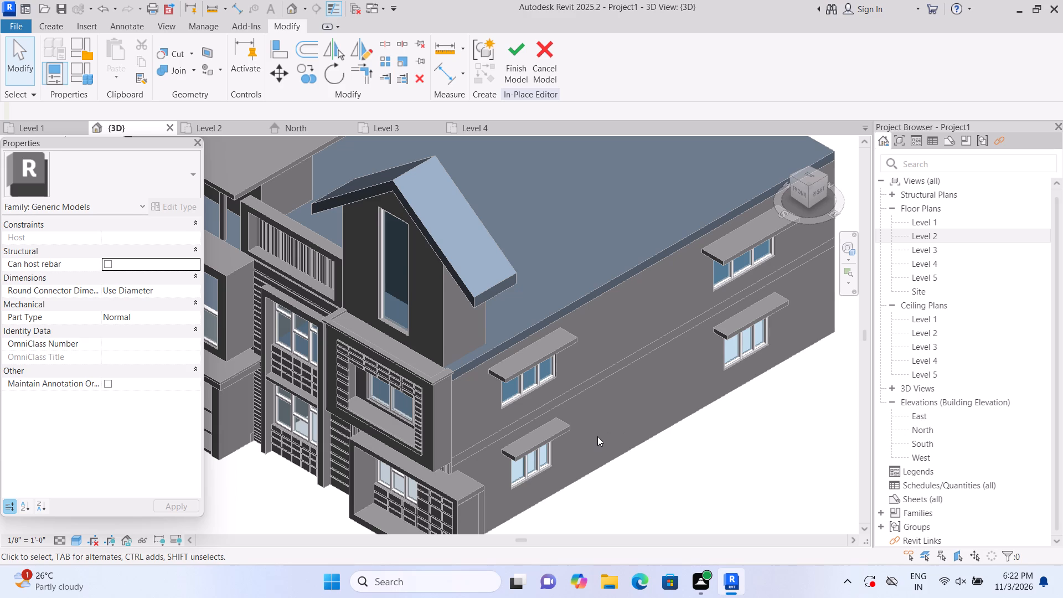
scroll(593, 461, up, 1)
scroll(596, 452, down, 2)
scroll(622, 428, up, 1)
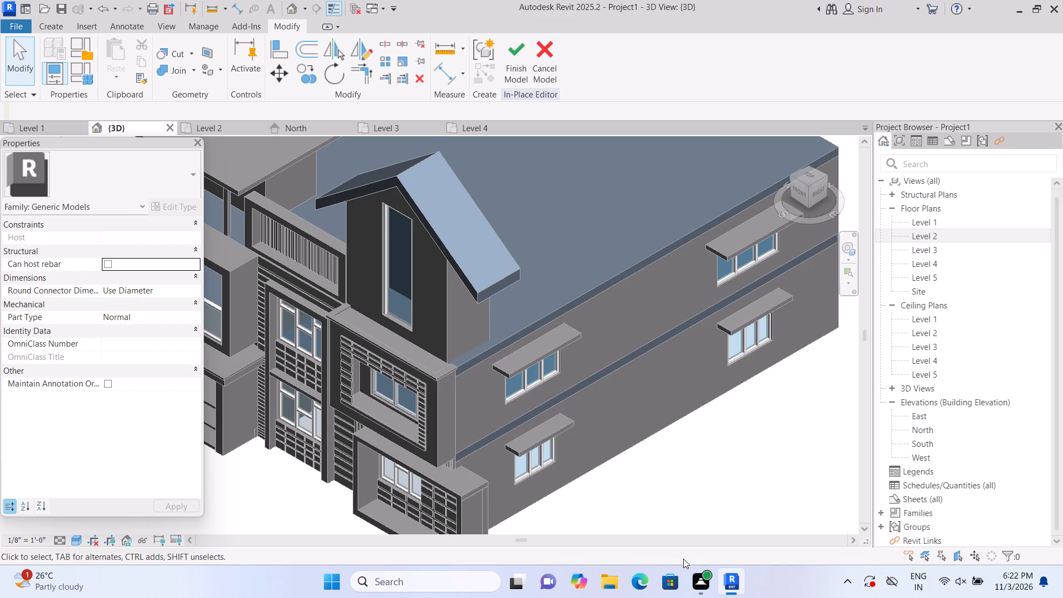
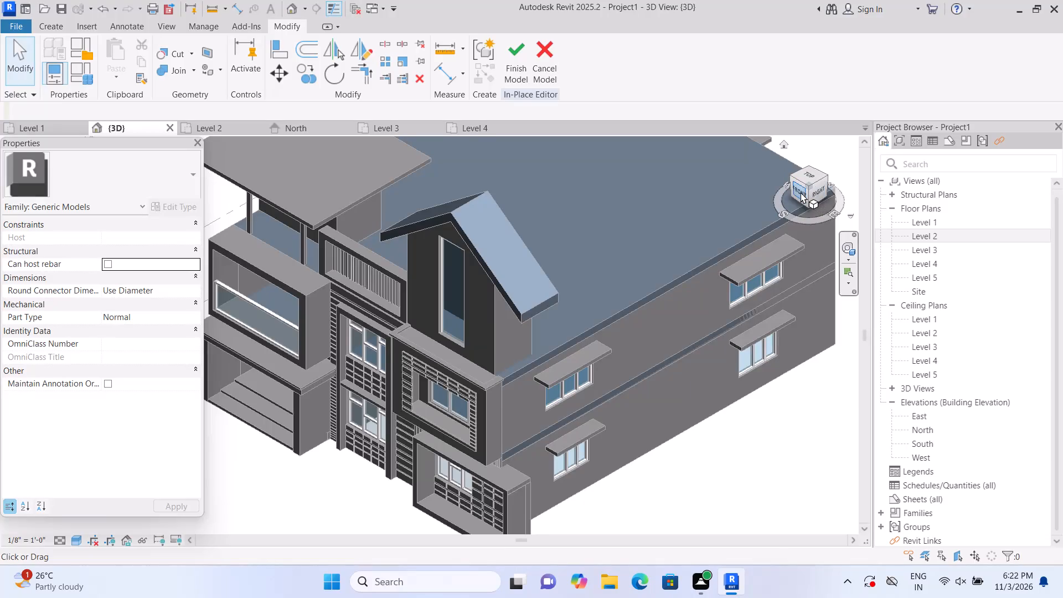
On the Level 2 balcony's rear wall, sketch an extrusion rectangle about 7 1/2" by 7'-4" between the wall's outer end and the nearest window.
click(801, 192)
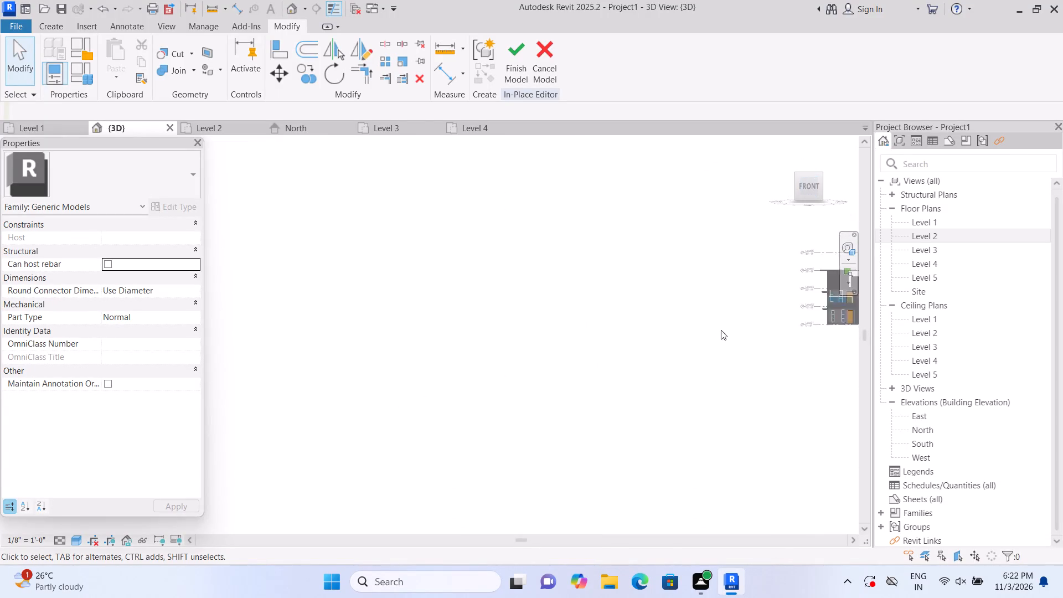
scroll(328, 352, up, 10)
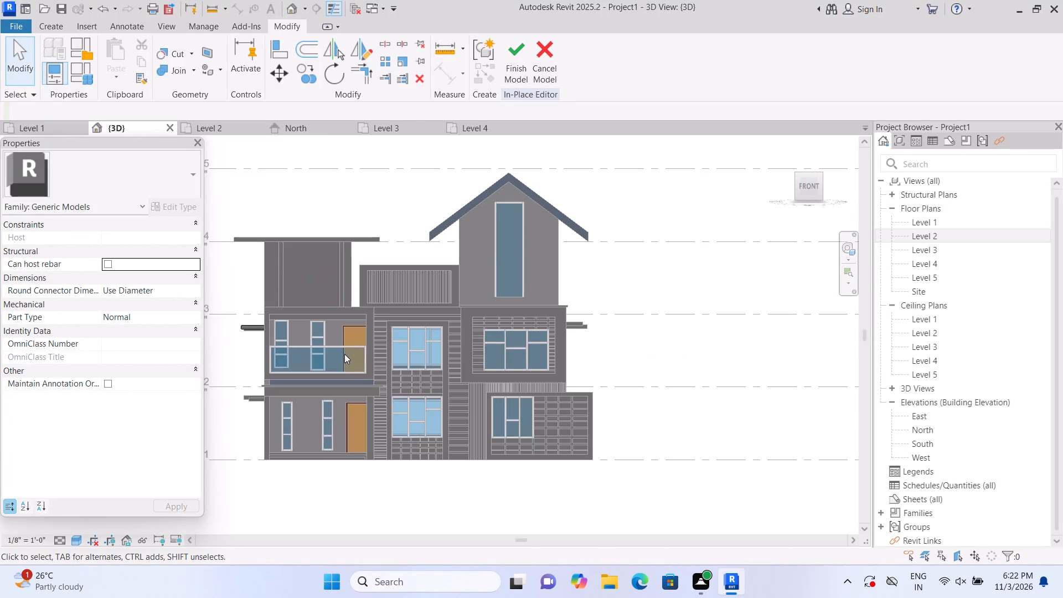
middle_drag(350, 359, 430, 344)
scroll(400, 329, up, 2)
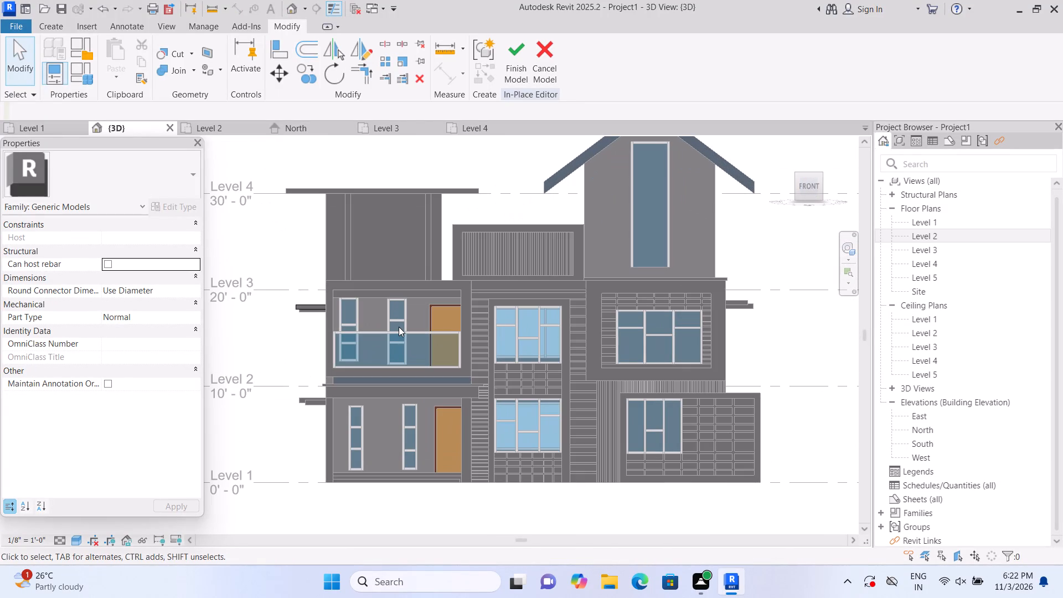
scroll(400, 328, up, 1)
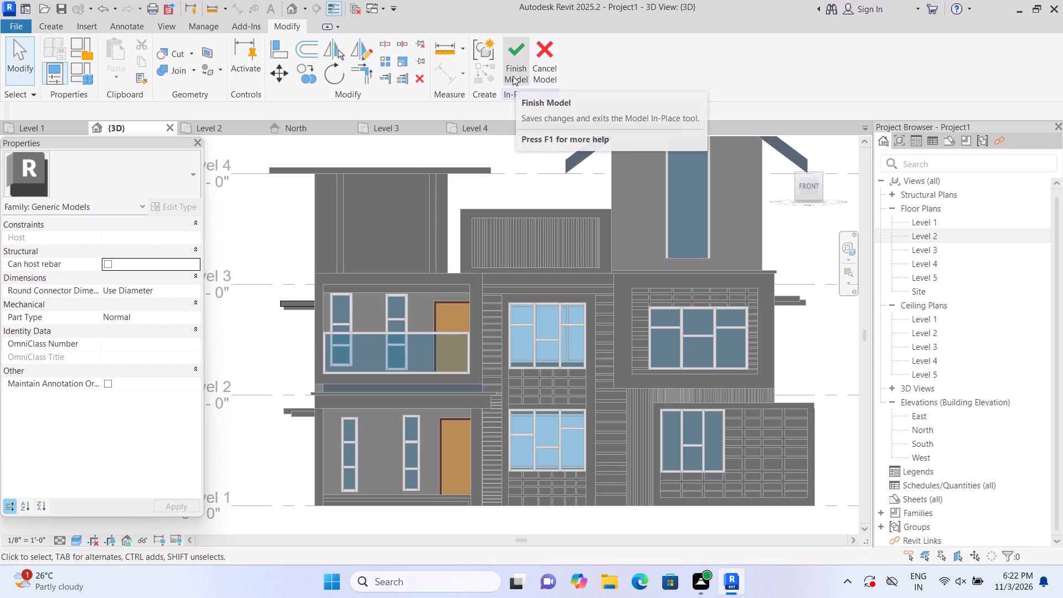
click(56, 26)
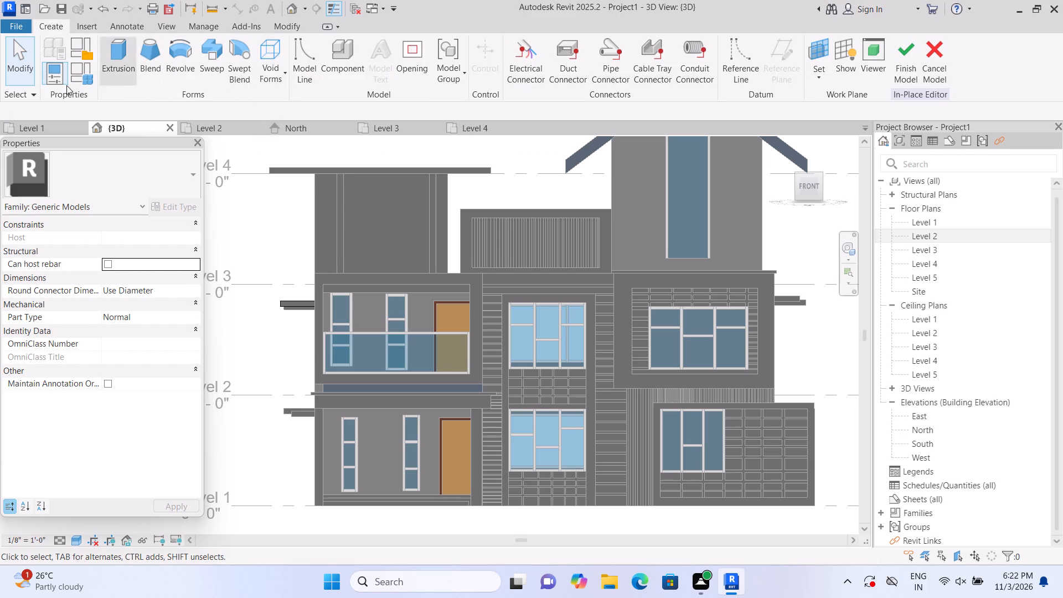
click(113, 68)
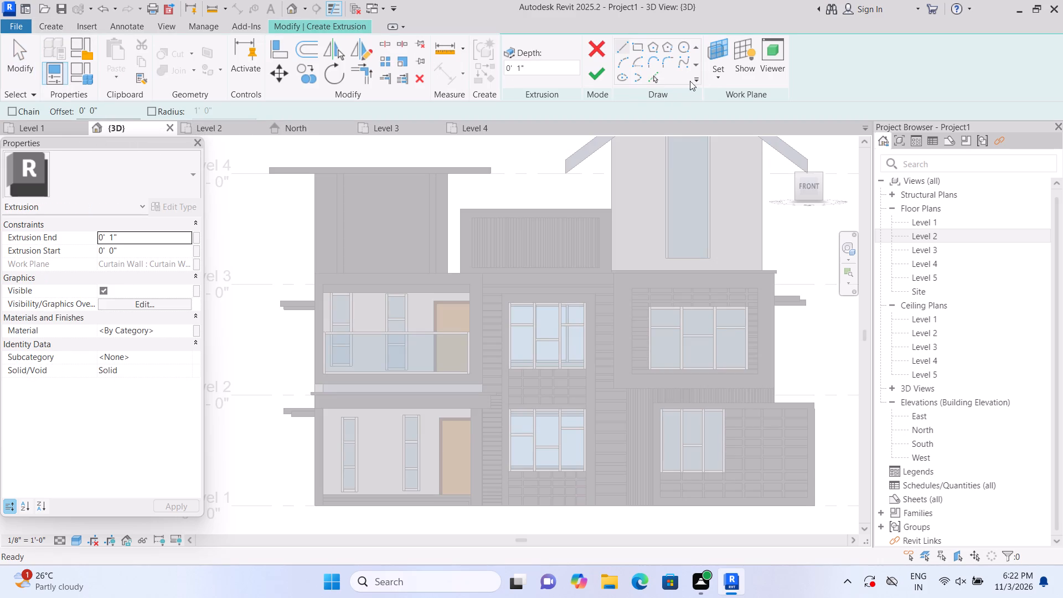
click(726, 79)
click(729, 122)
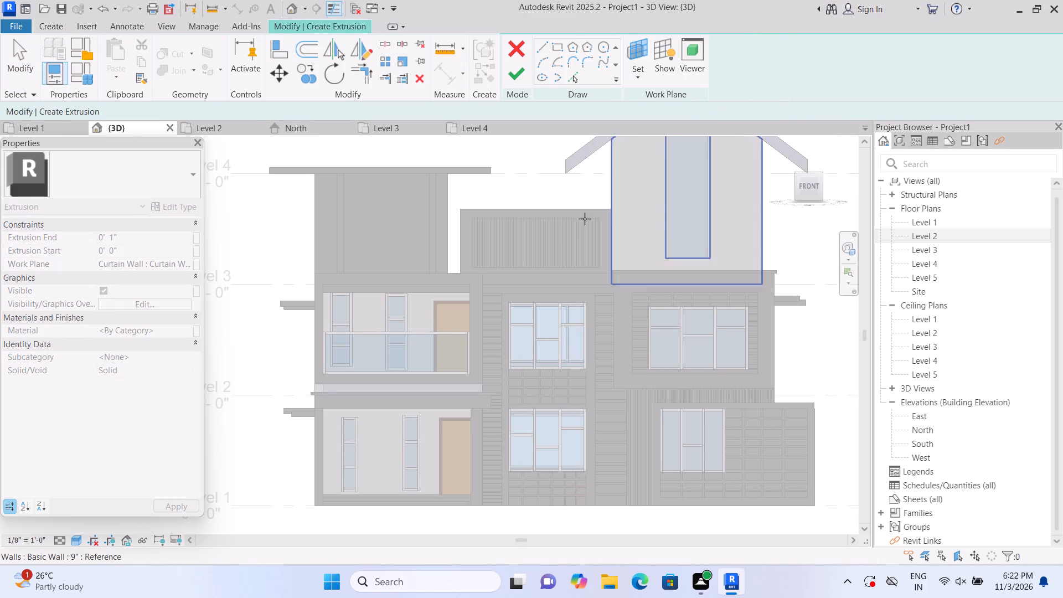
scroll(482, 261, up, 1)
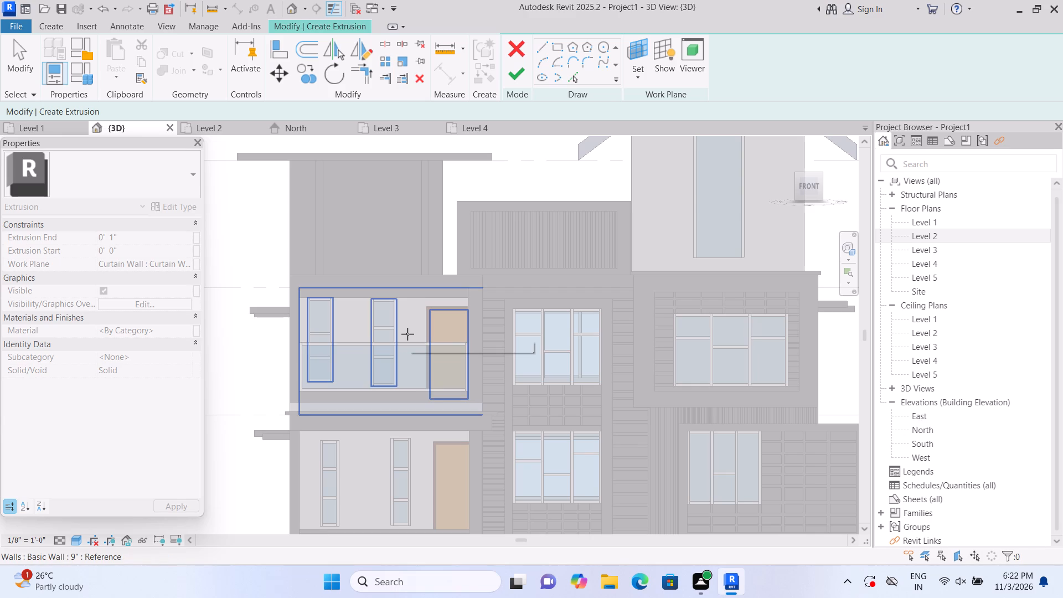
click(407, 334)
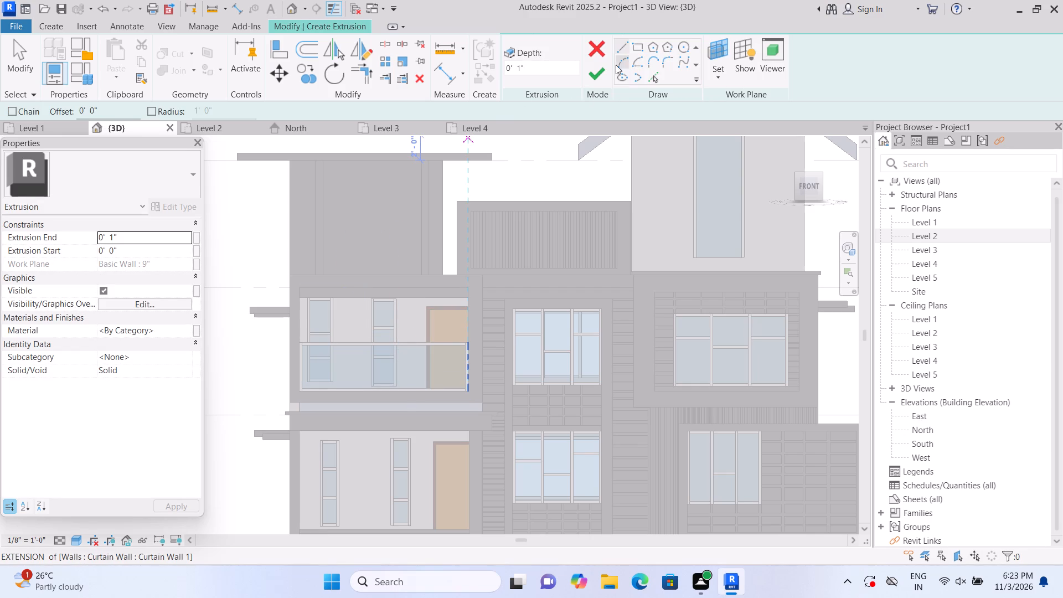
click(634, 48)
scroll(385, 346, up, 1)
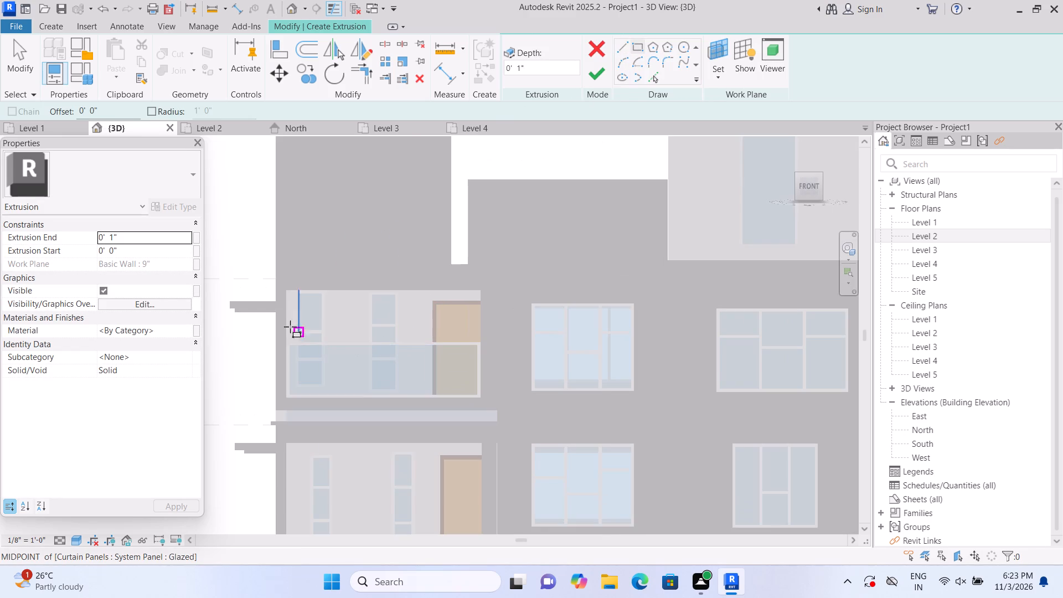
click(284, 287)
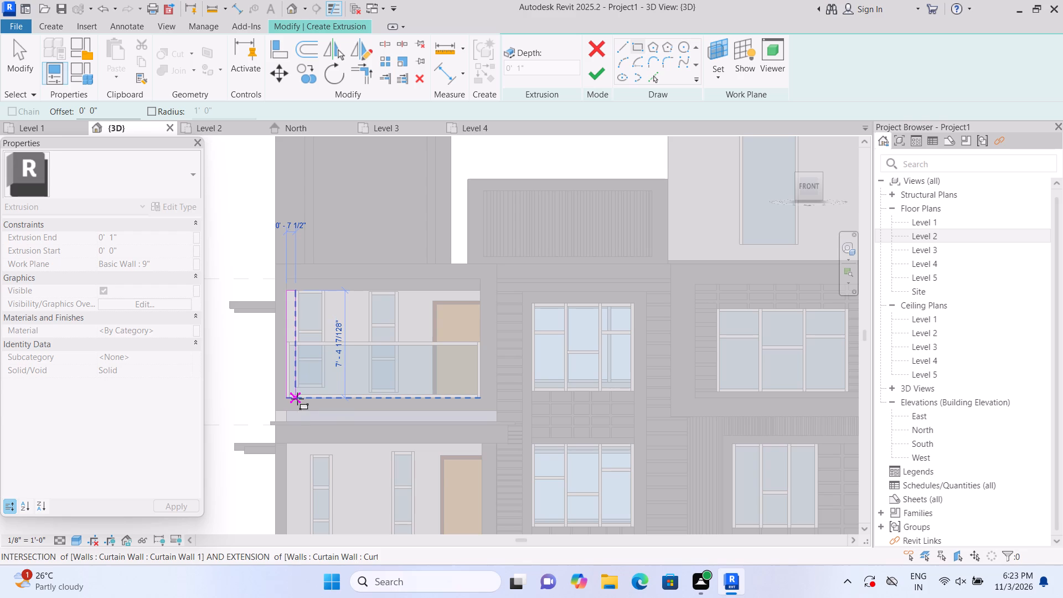
click(298, 399)
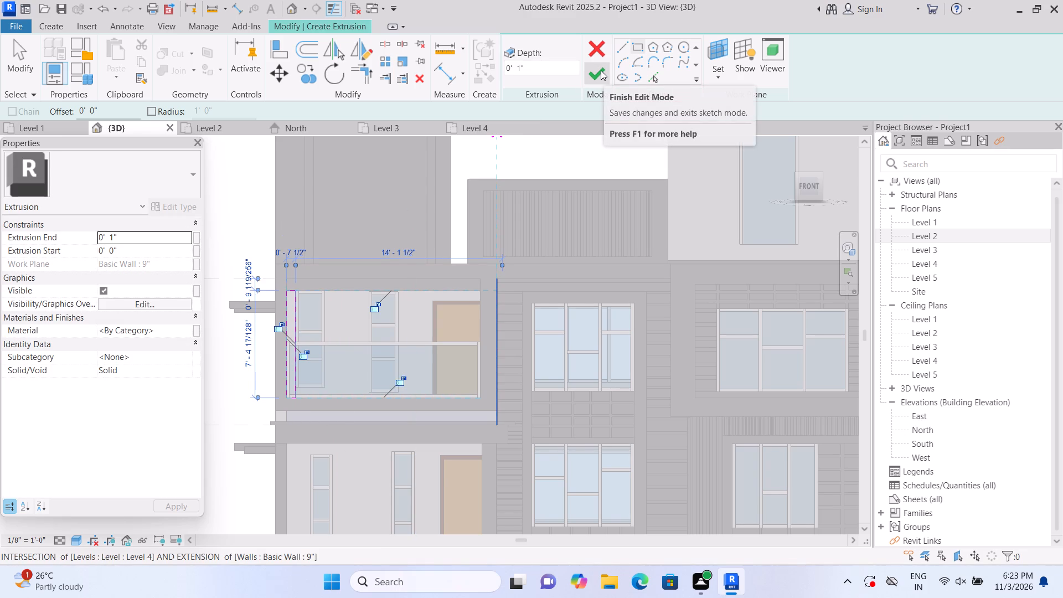
Set the vertical strip's extrusion end to 2" and finish the extrusion.
click(172, 235)
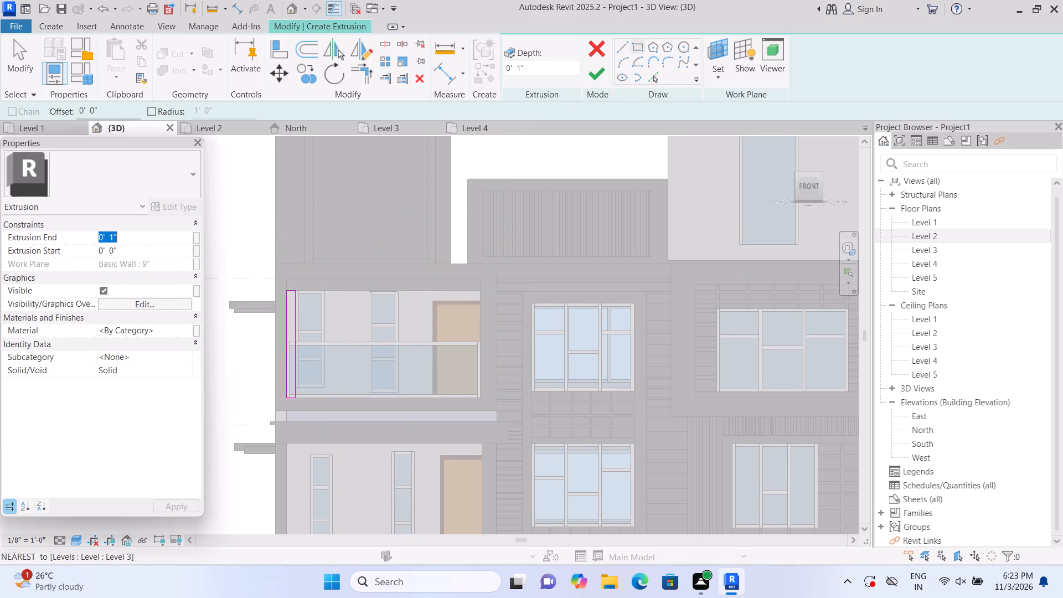
key(BackSpace)
text(2")
key(Return)
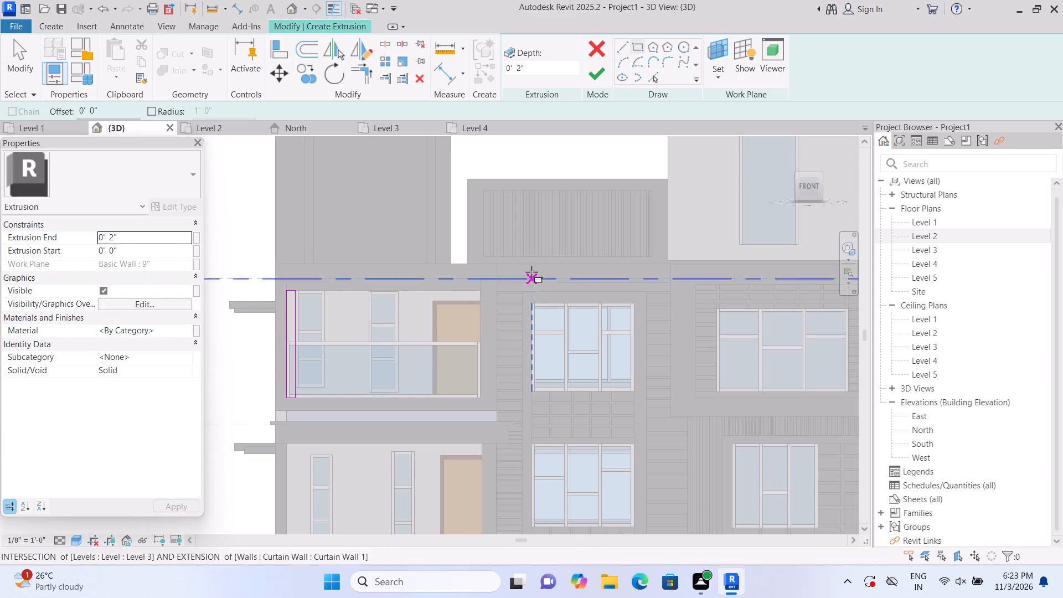
click(604, 77)
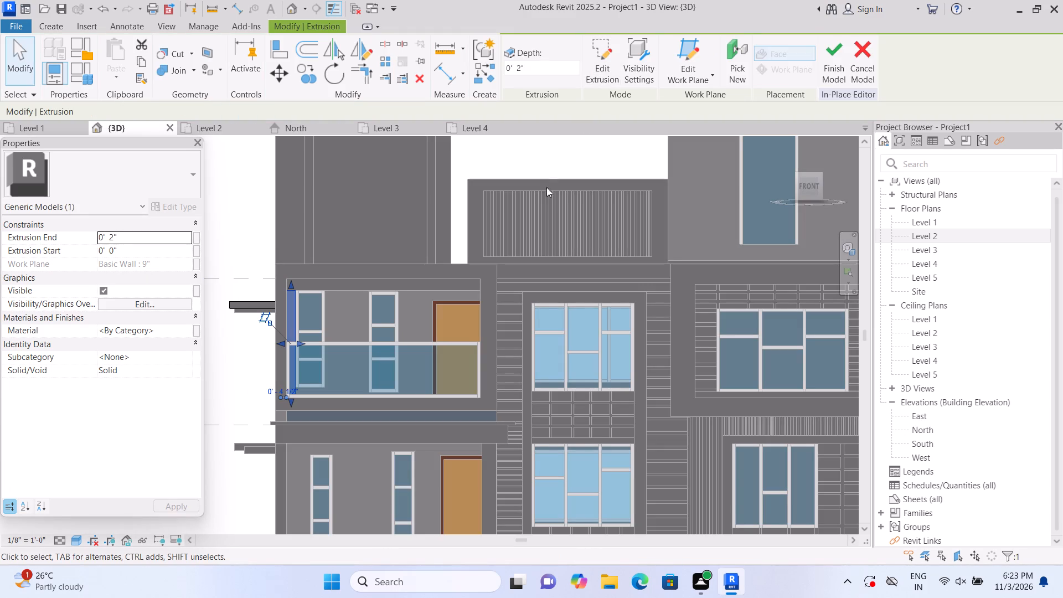
click(548, 157)
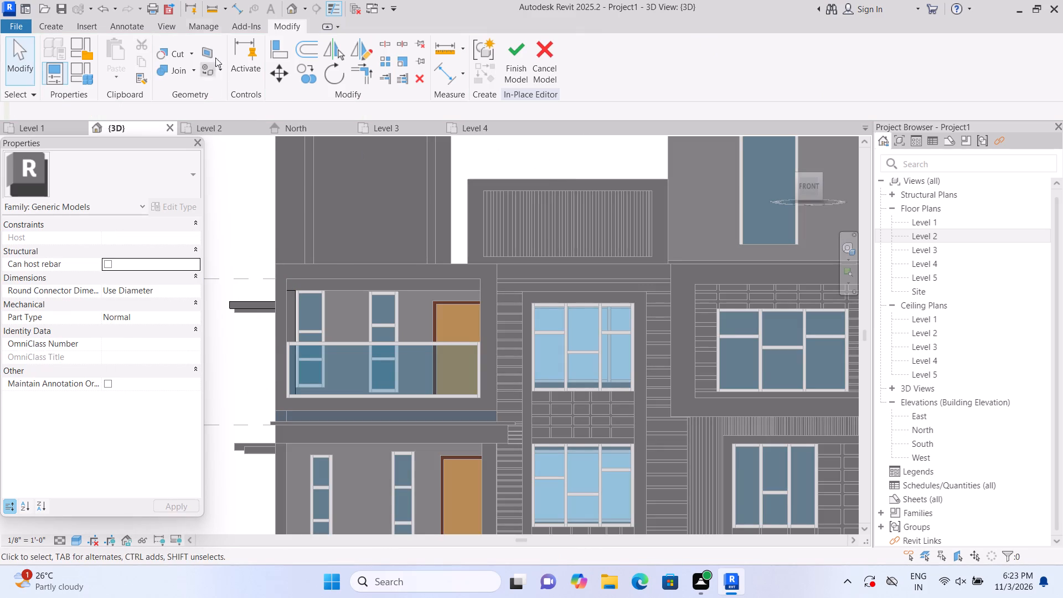
Create a 2" deep extrusion on the balcony's rear wall, about 5'-0" by 6 1/4", below the outer window and reaching the second window.
click(61, 27)
click(112, 63)
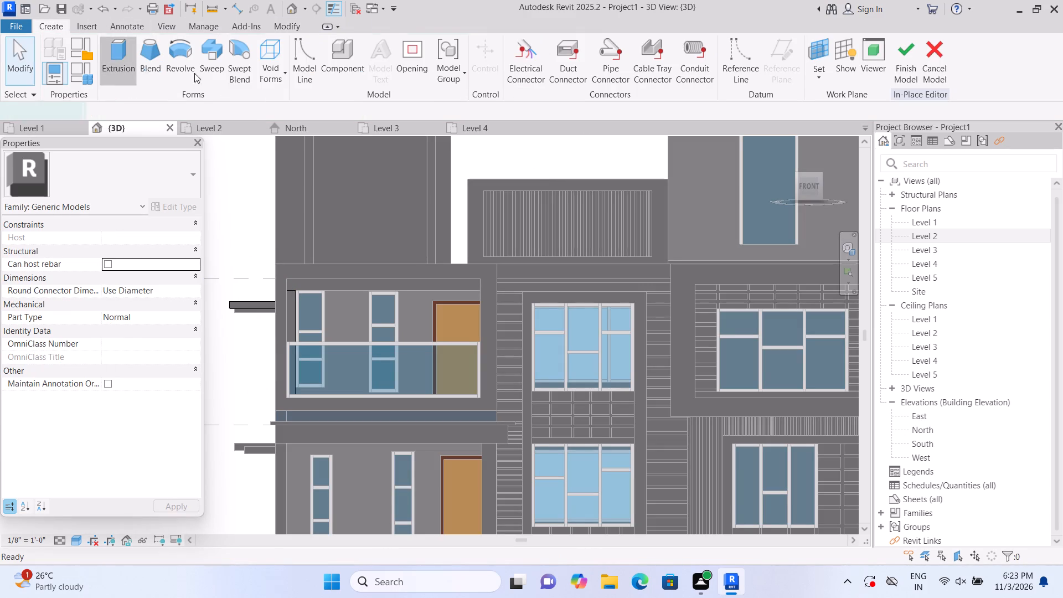
click(725, 81)
click(728, 130)
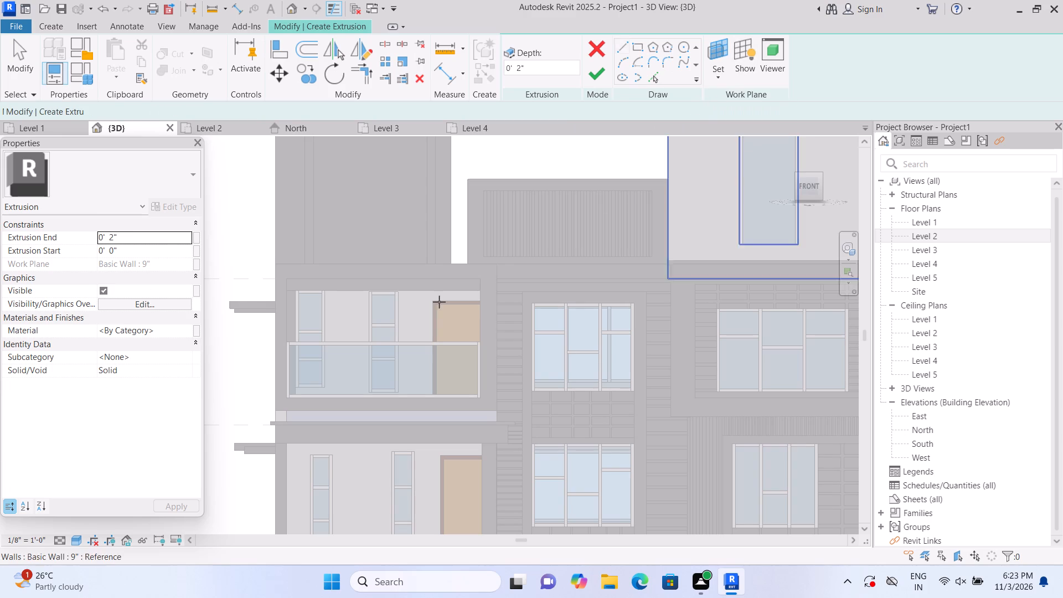
click(360, 321)
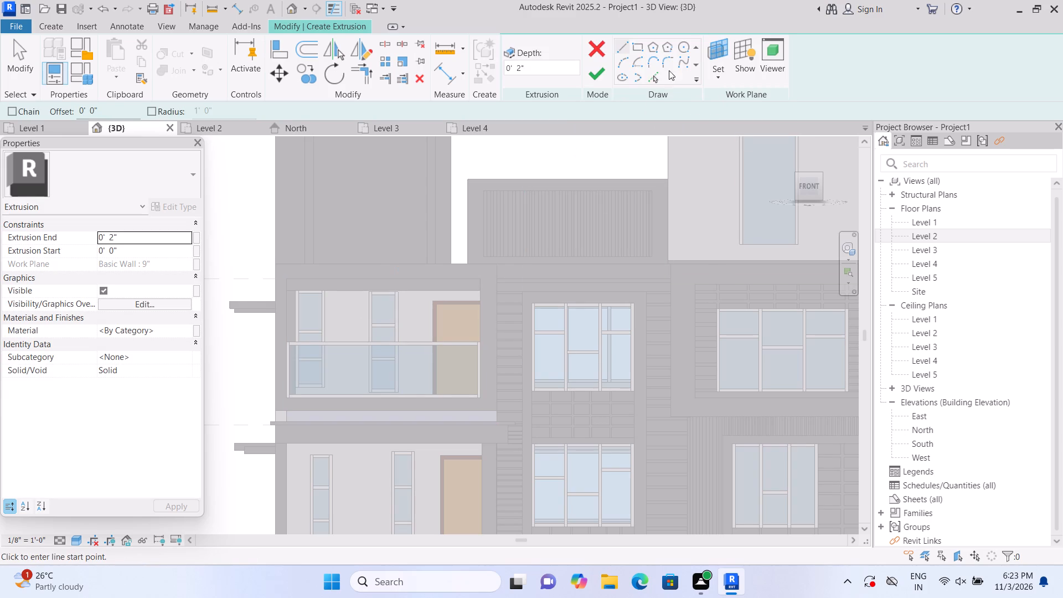
click(640, 47)
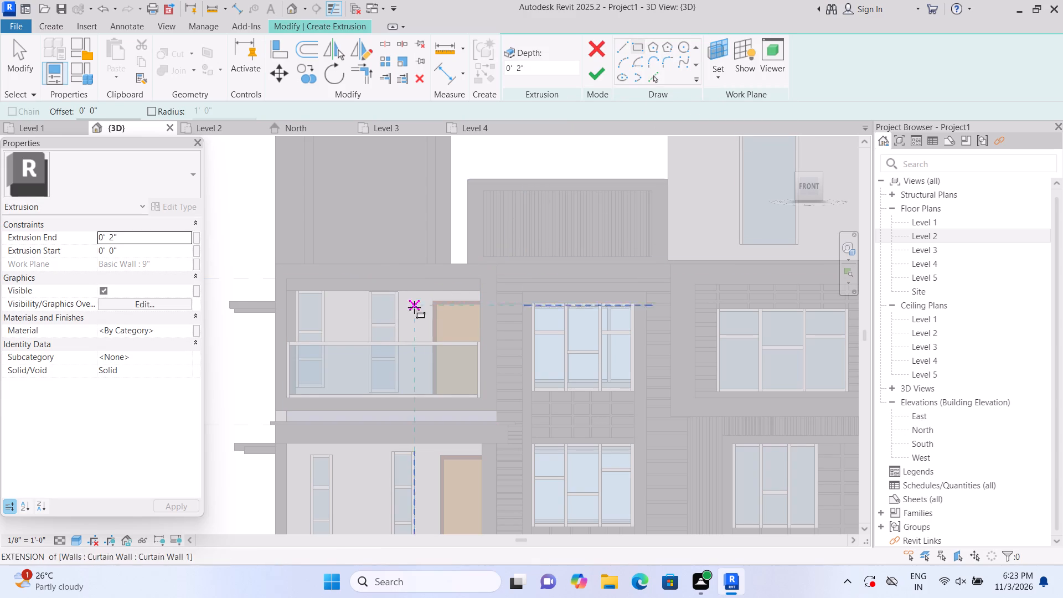
click(298, 382)
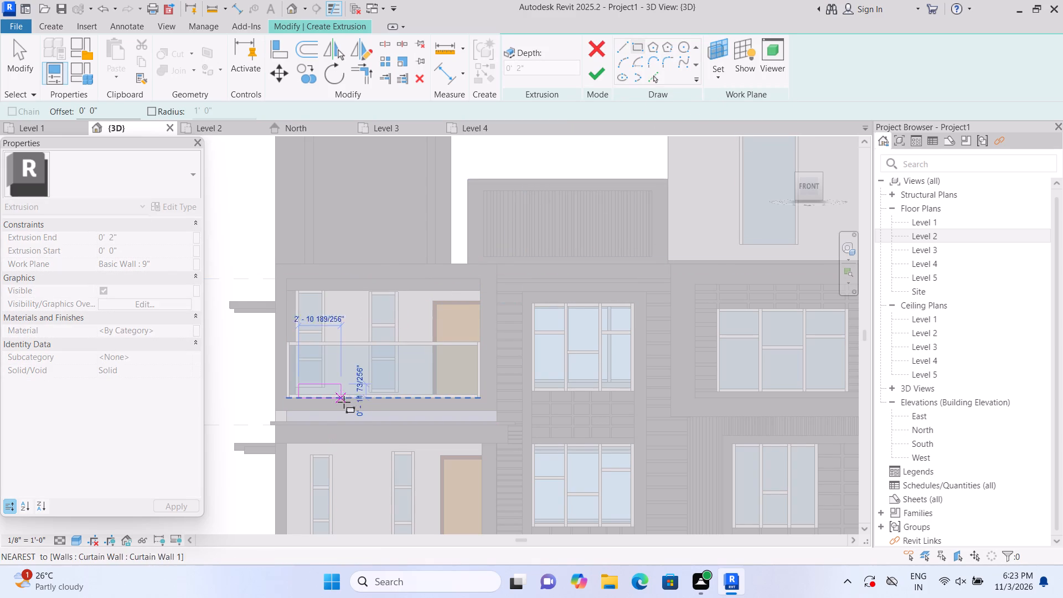
key(Escape)
scroll(306, 406, up, 5)
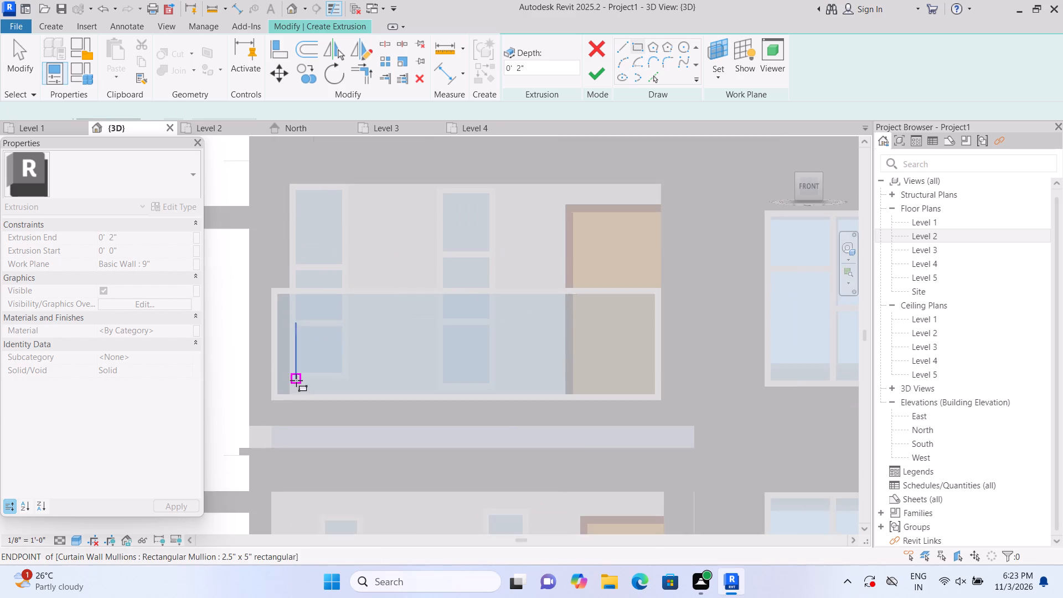
scroll(296, 380, up, 6)
click(282, 370)
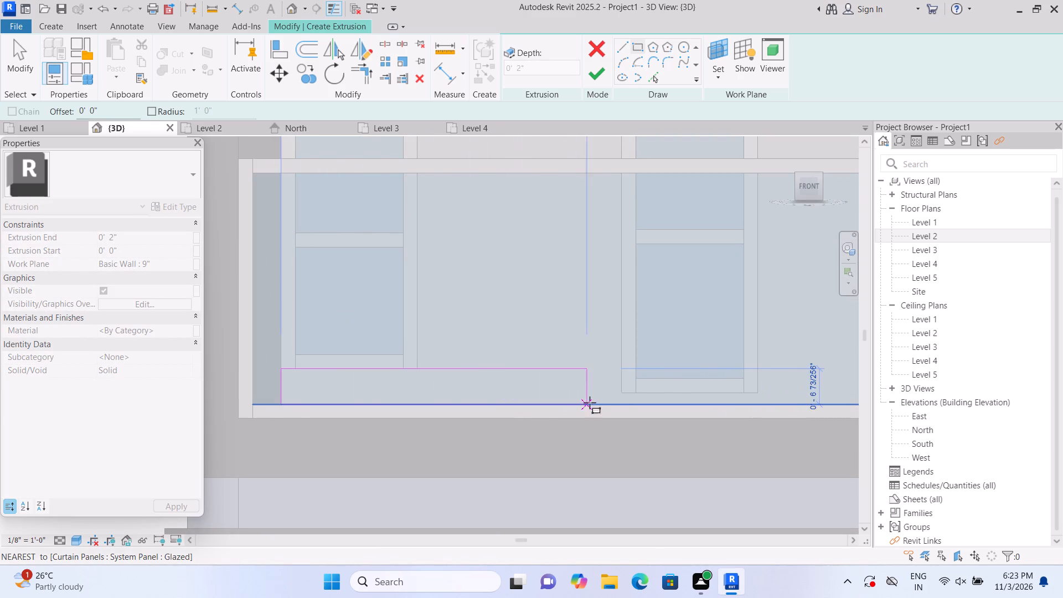
click(618, 400)
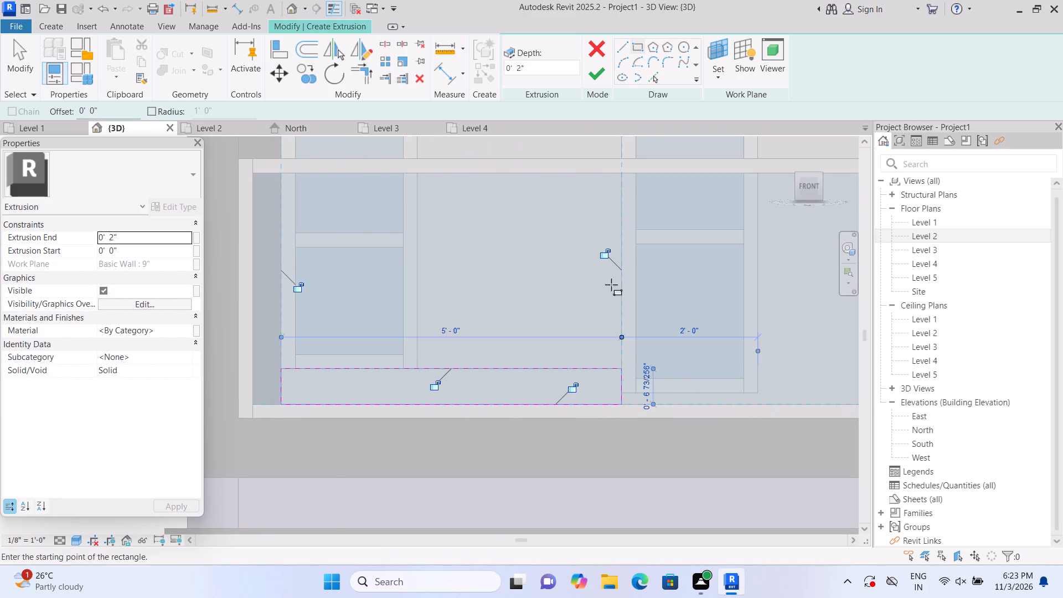
click(594, 74)
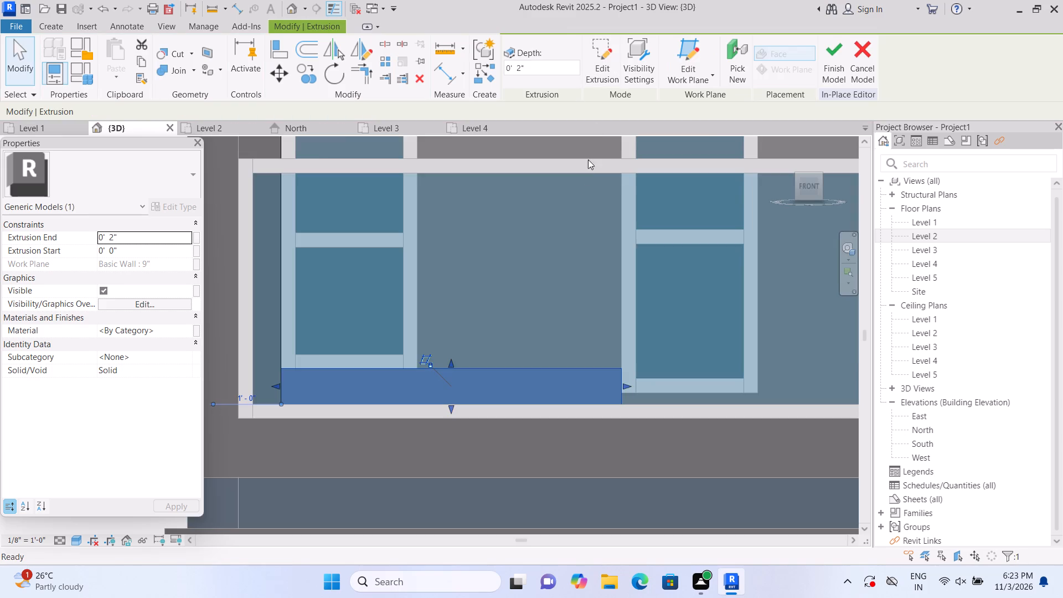
scroll(569, 224, down, 4)
click(302, 280)
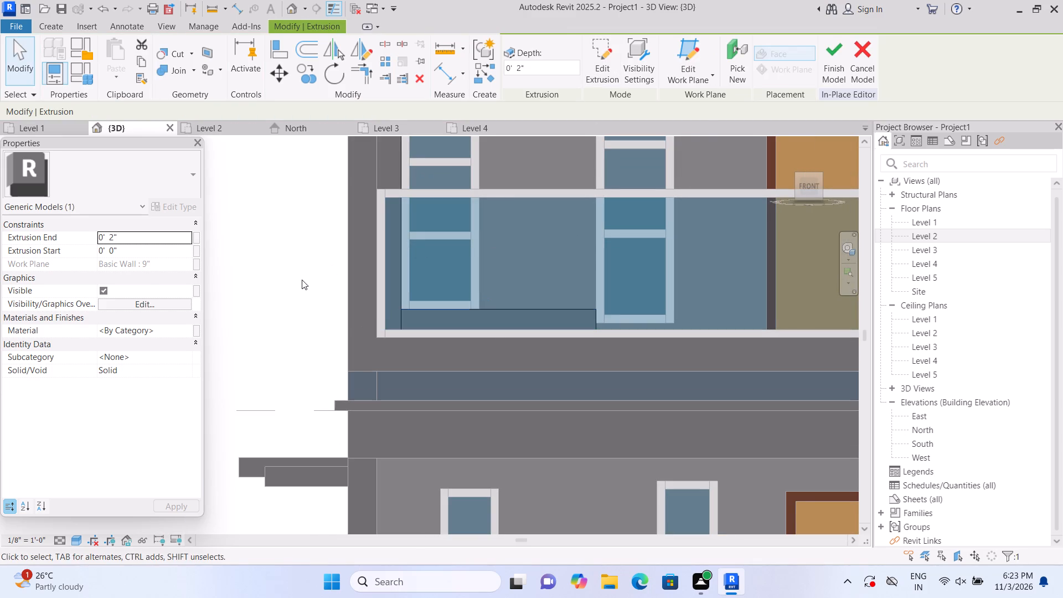
Create a 2" deep extrusion strip about 2" high on the same wall, below the second balcony window and reaching the door frame.
middle_drag(296, 280, 241, 283)
scroll(245, 293, down, 1)
scroll(301, 270, down, 3)
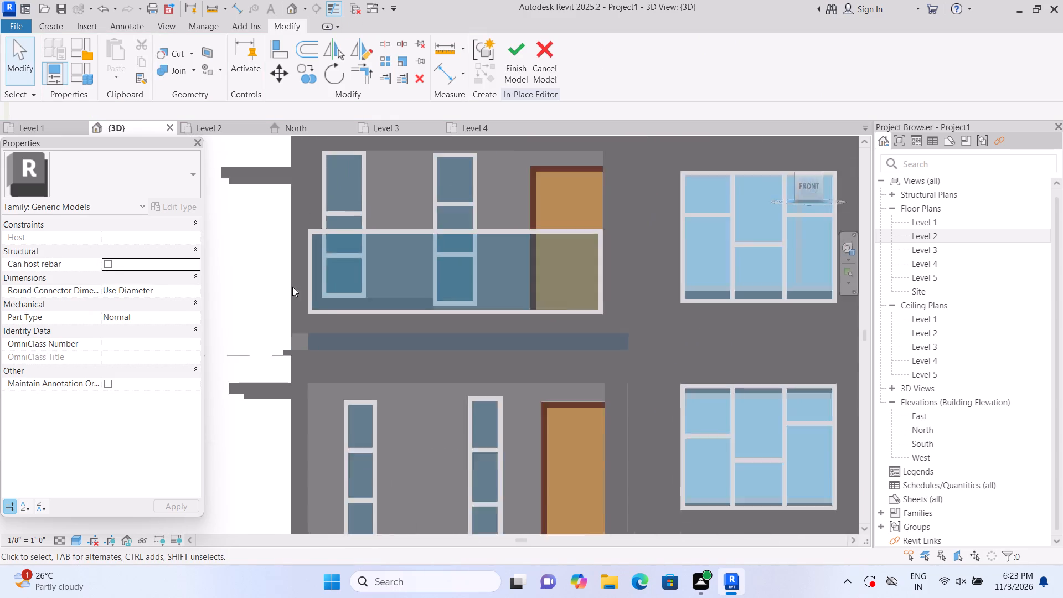
scroll(292, 287, down, 2)
click(53, 20)
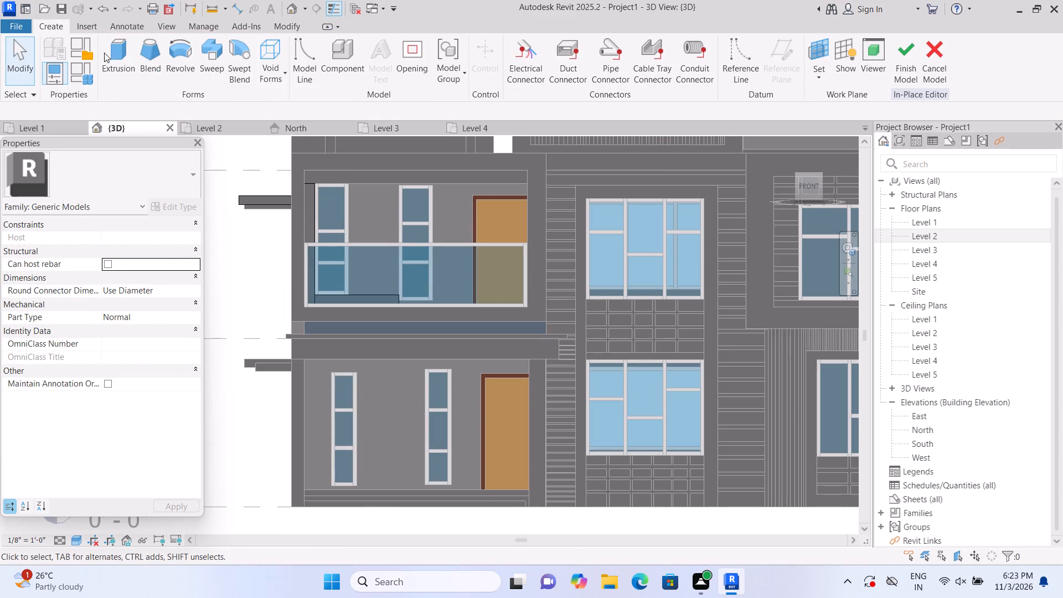
click(132, 55)
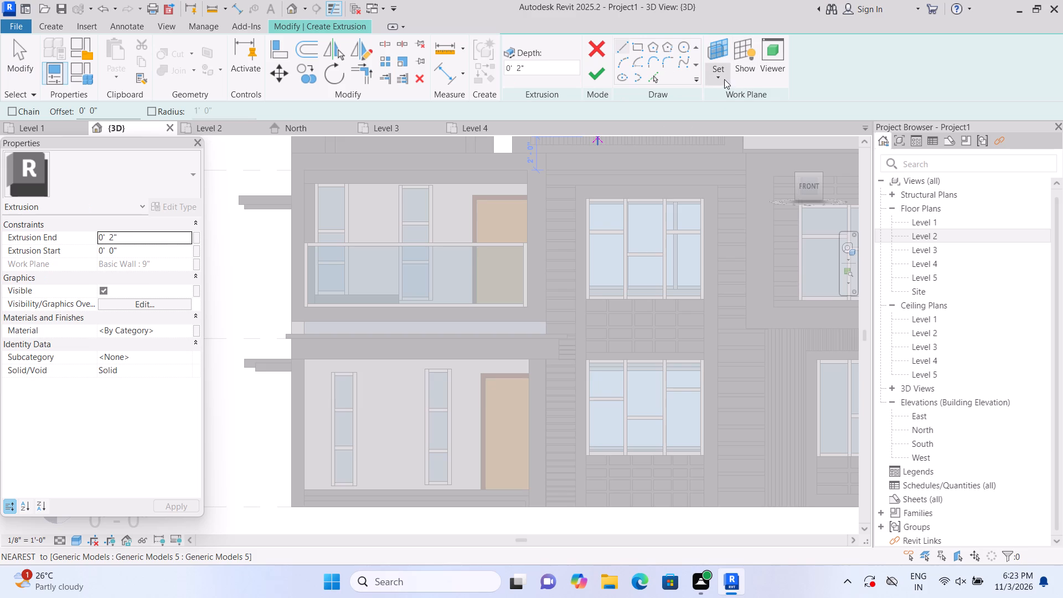
click(724, 79)
click(729, 125)
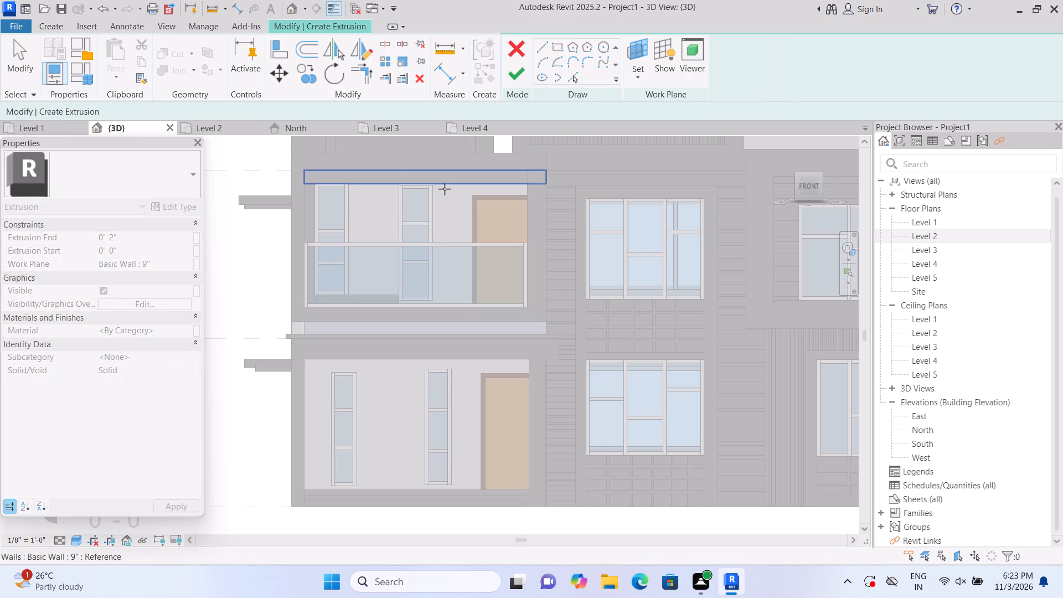
double_click(445, 210)
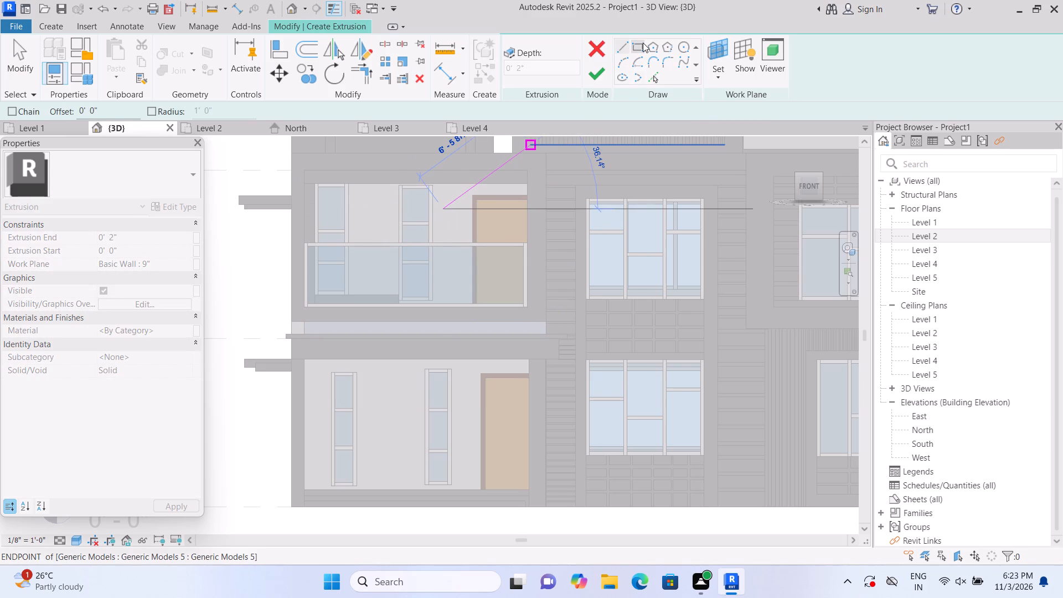
click(643, 43)
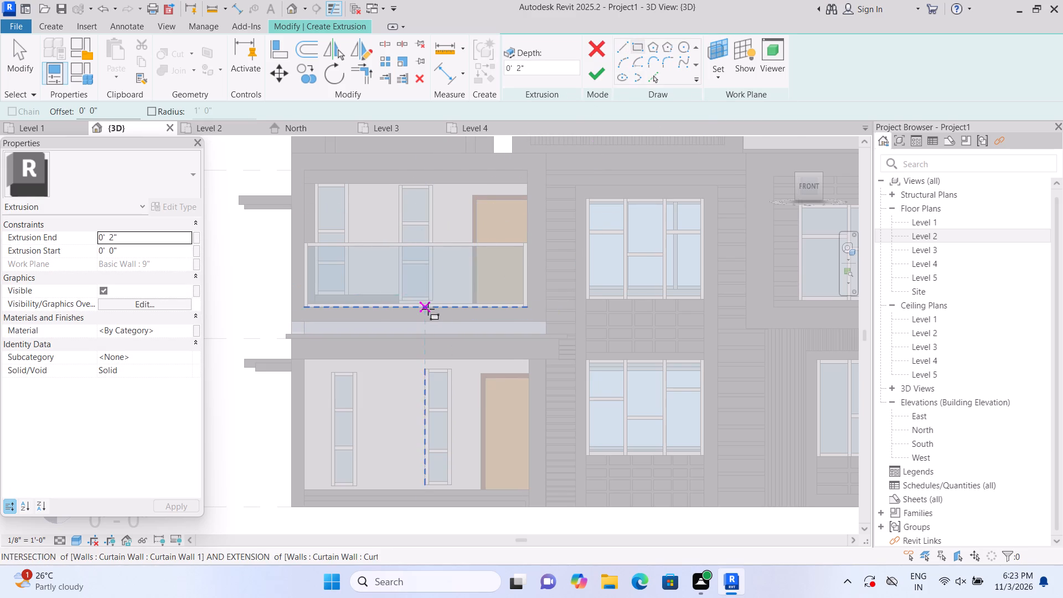
scroll(428, 309, up, 9)
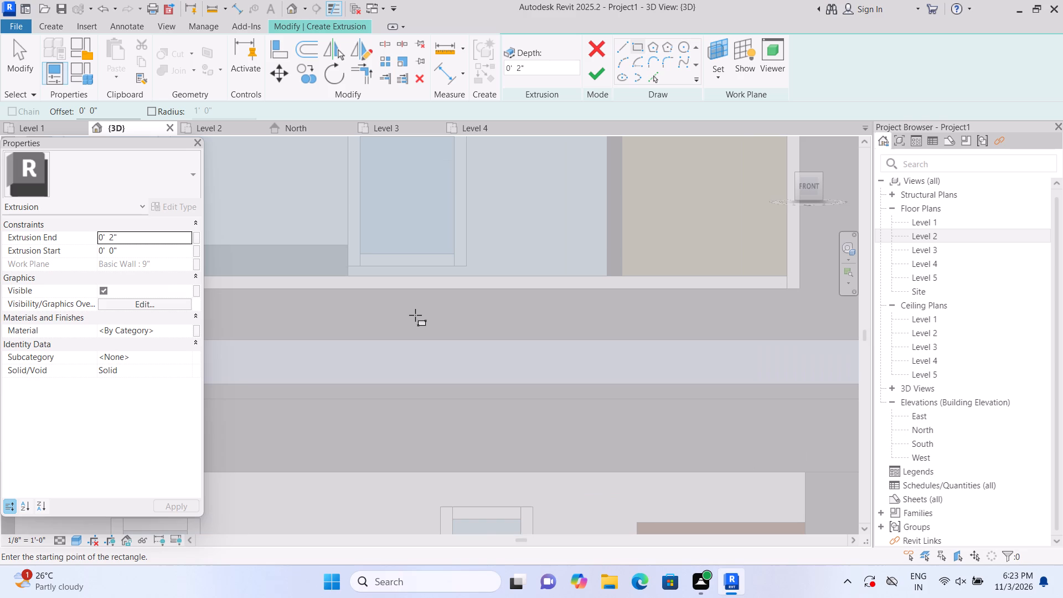
click(351, 267)
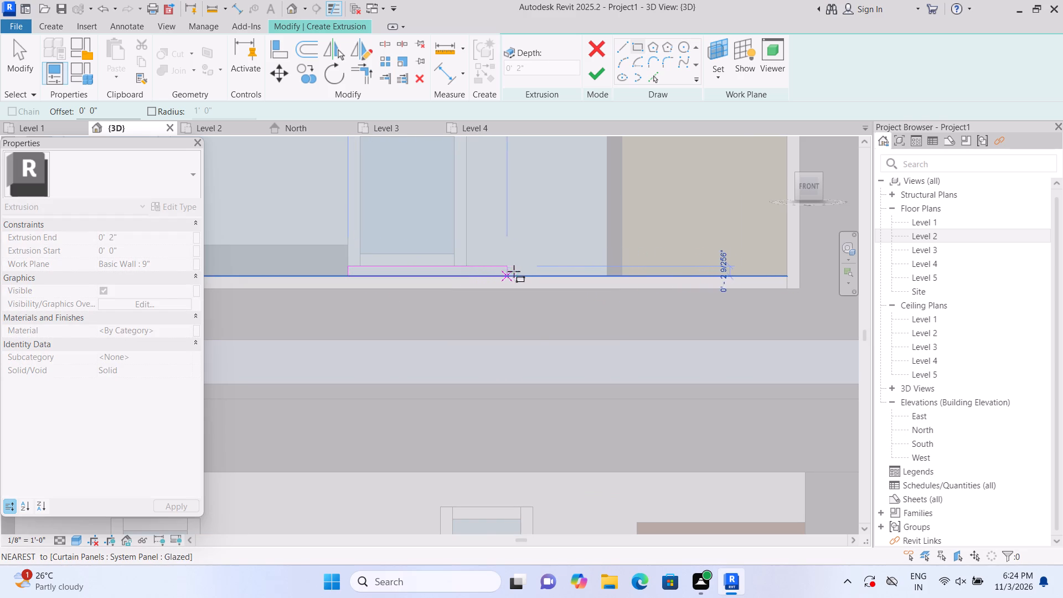
click(606, 279)
click(596, 76)
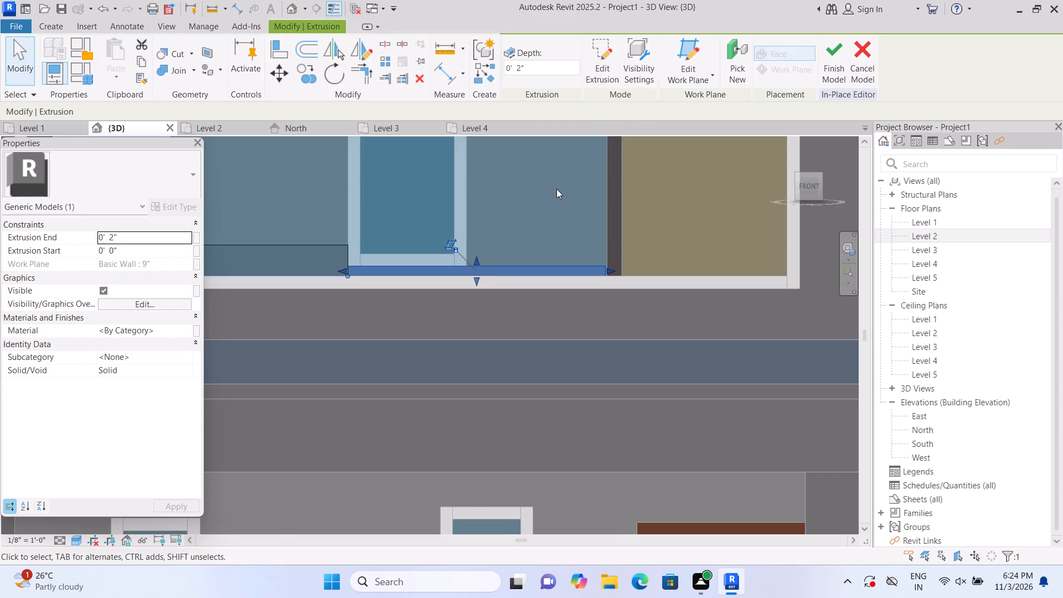
Create a 2" deep extrusion panel about 3'-0" by 6'-7 3/8" on the balcony's rear wall, between the two windows.
scroll(550, 209, down, 2)
double_click(535, 293)
middle_drag(535, 277, 527, 341)
scroll(527, 343, down, 3)
middle_drag(534, 276, 529, 324)
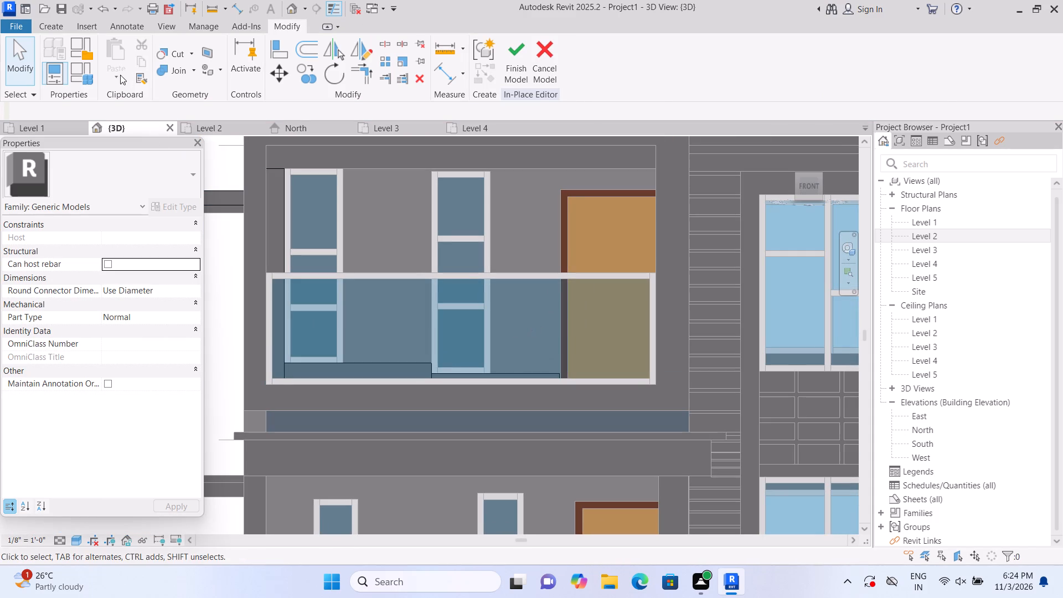
click(53, 28)
click(104, 55)
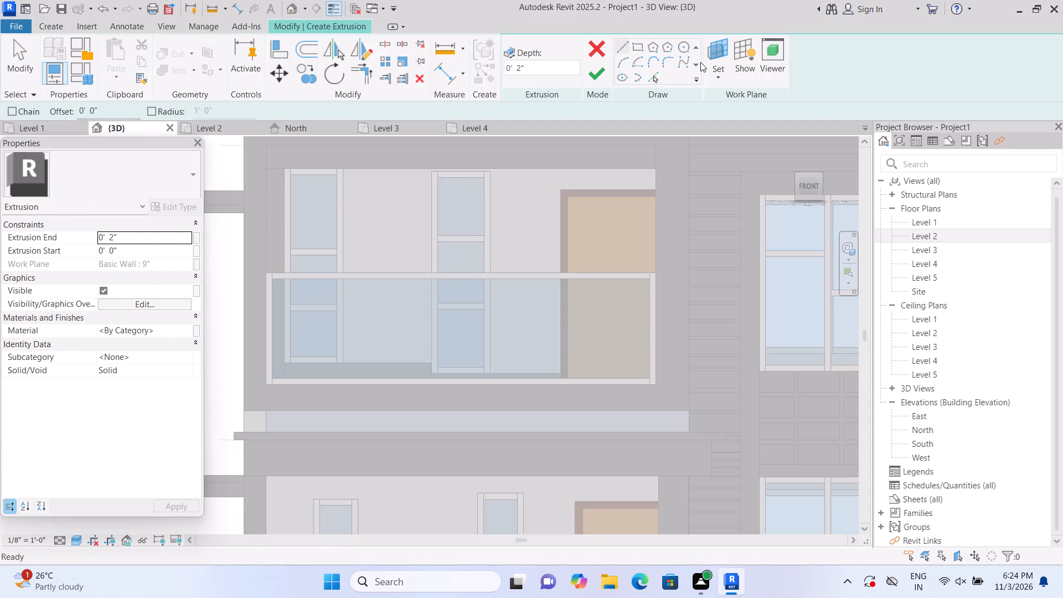
click(725, 80)
click(732, 123)
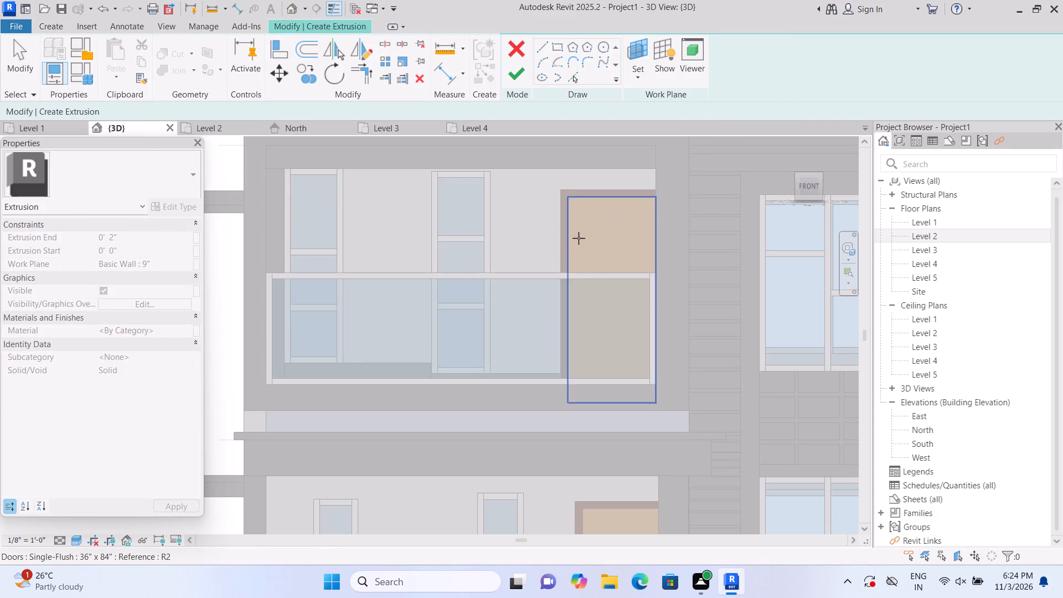
click(541, 216)
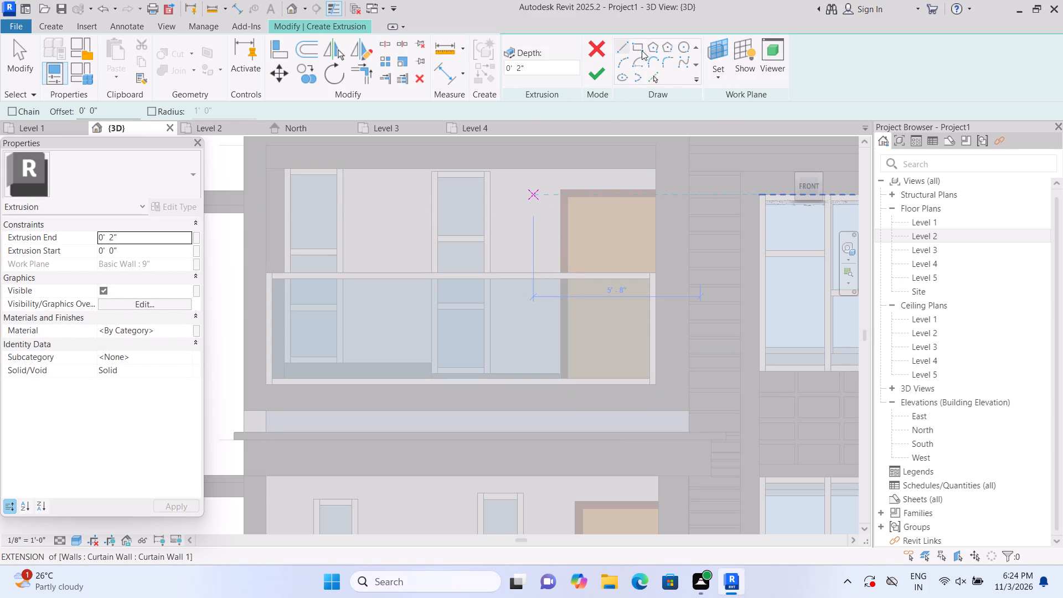
double_click(642, 50)
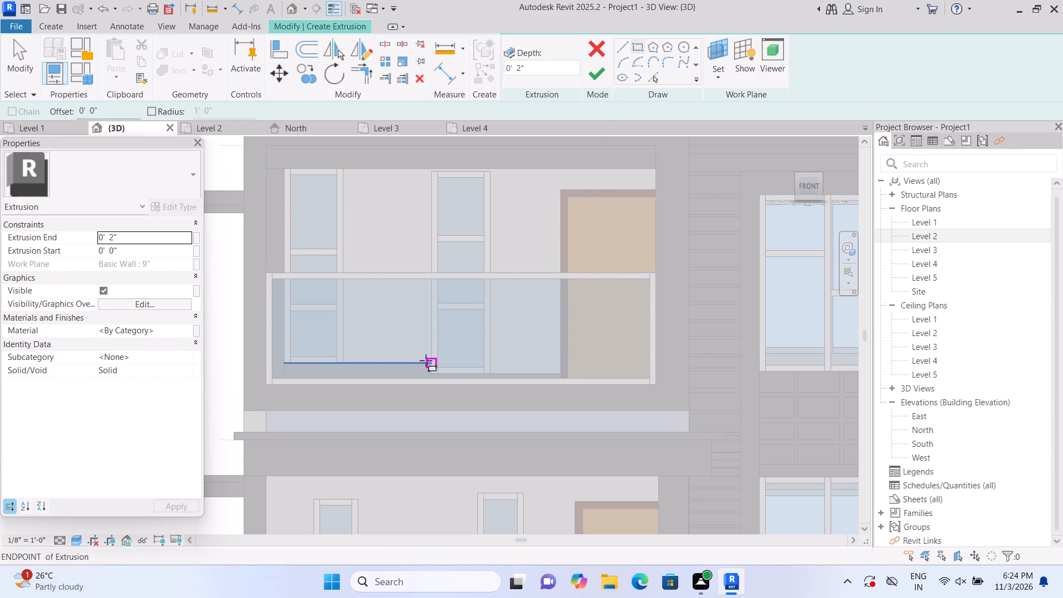
click(427, 360)
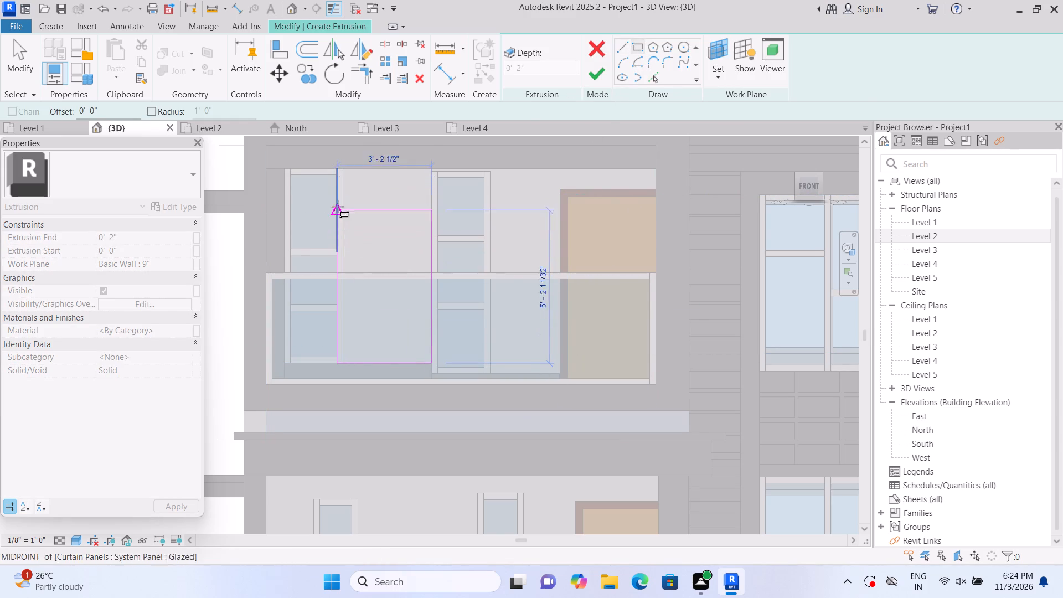
click(346, 169)
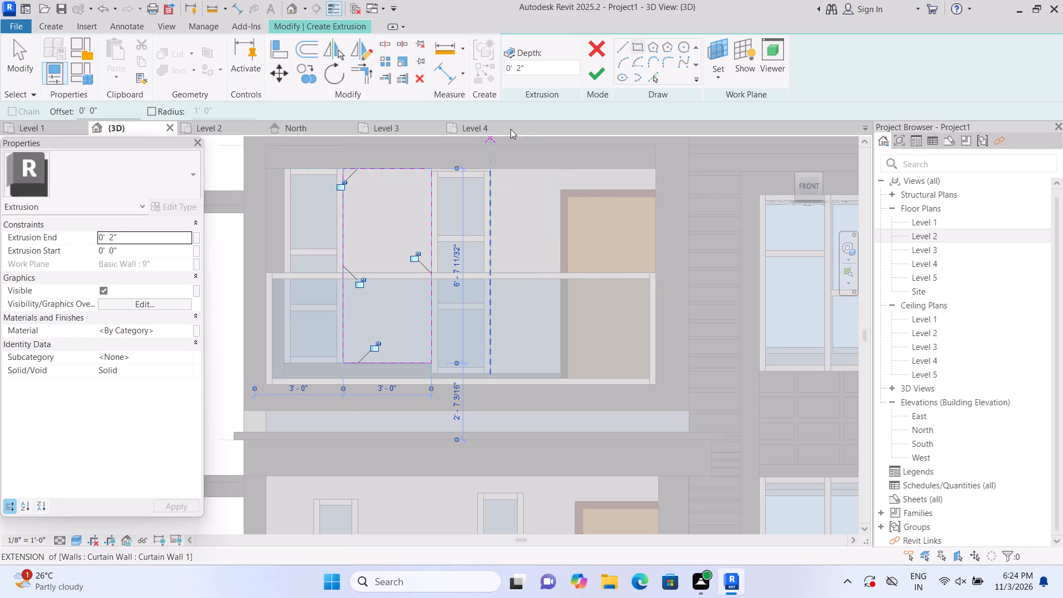
click(602, 76)
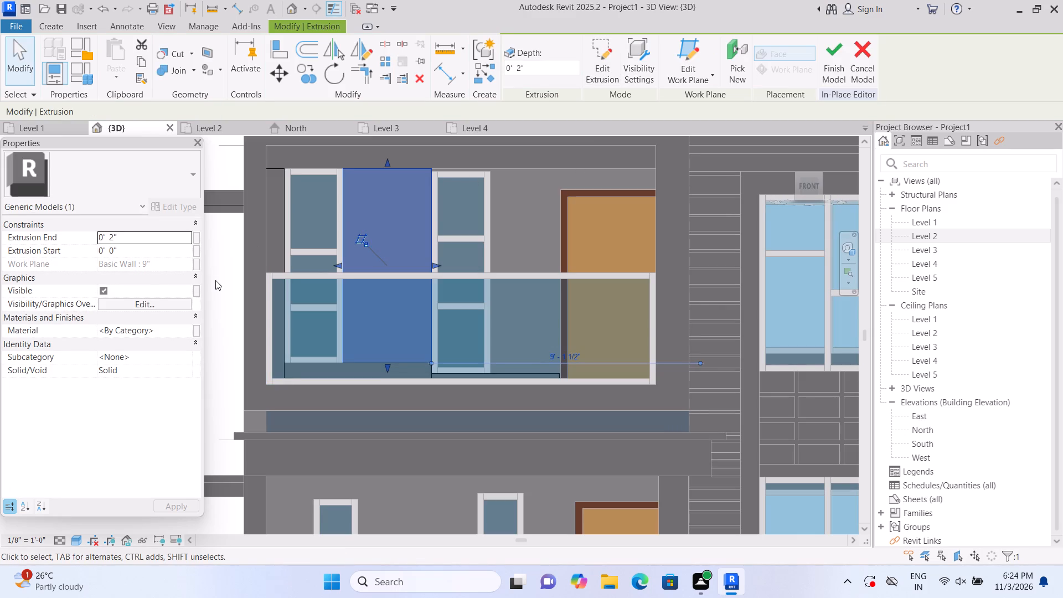
click(215, 280)
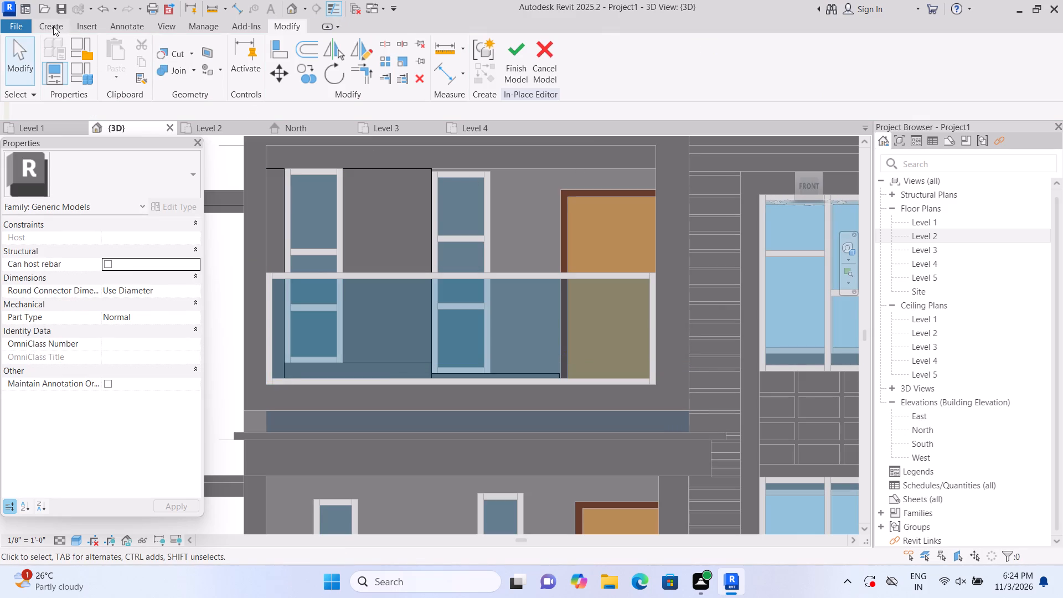
Start a new extrusion using the balcony's rear wall as its work plane.
double_click(53, 26)
click(108, 55)
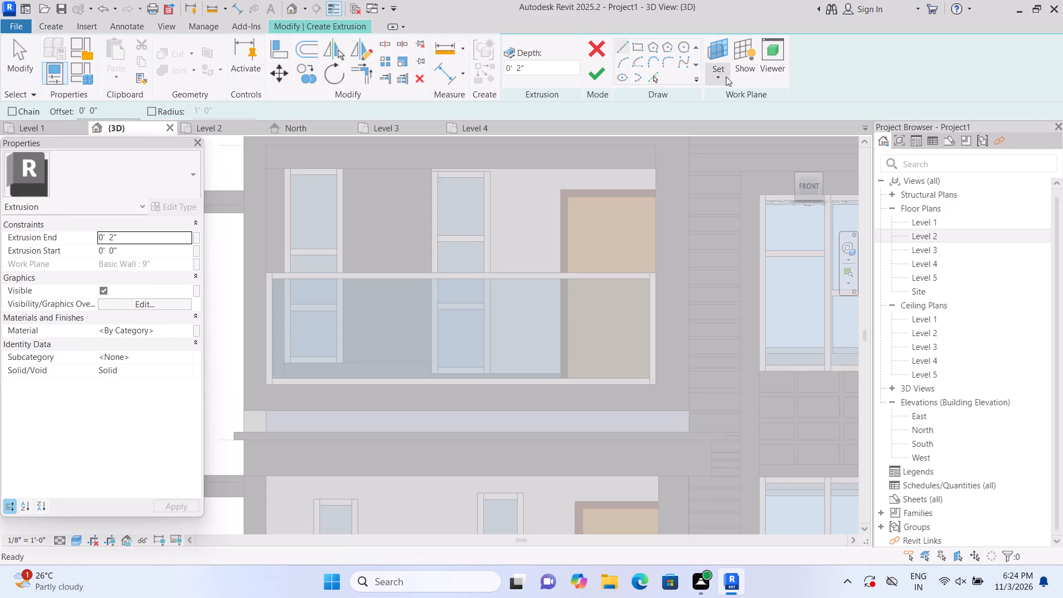
click(716, 75)
click(723, 127)
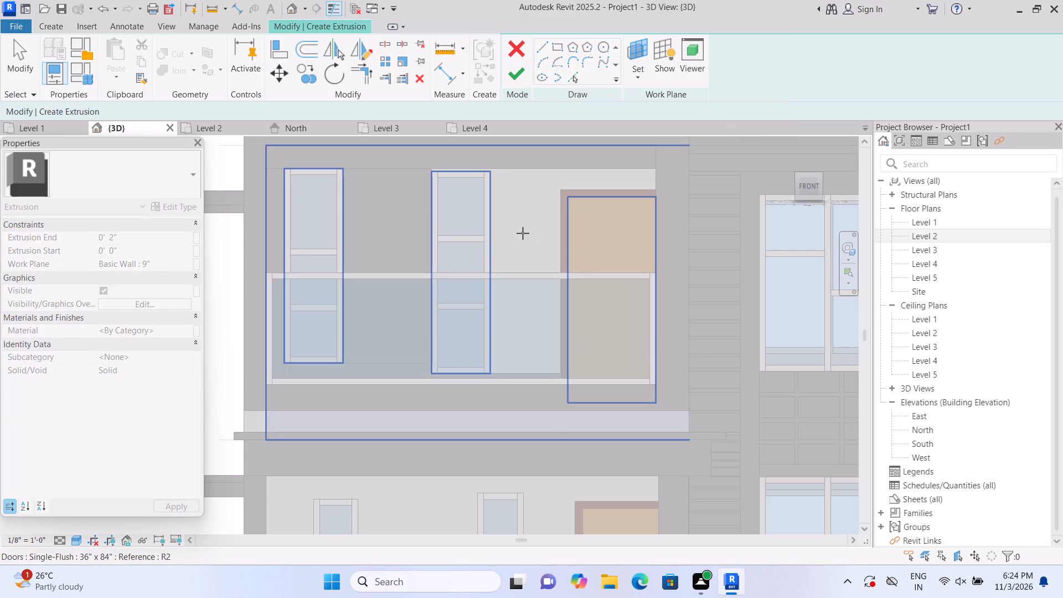
click(522, 233)
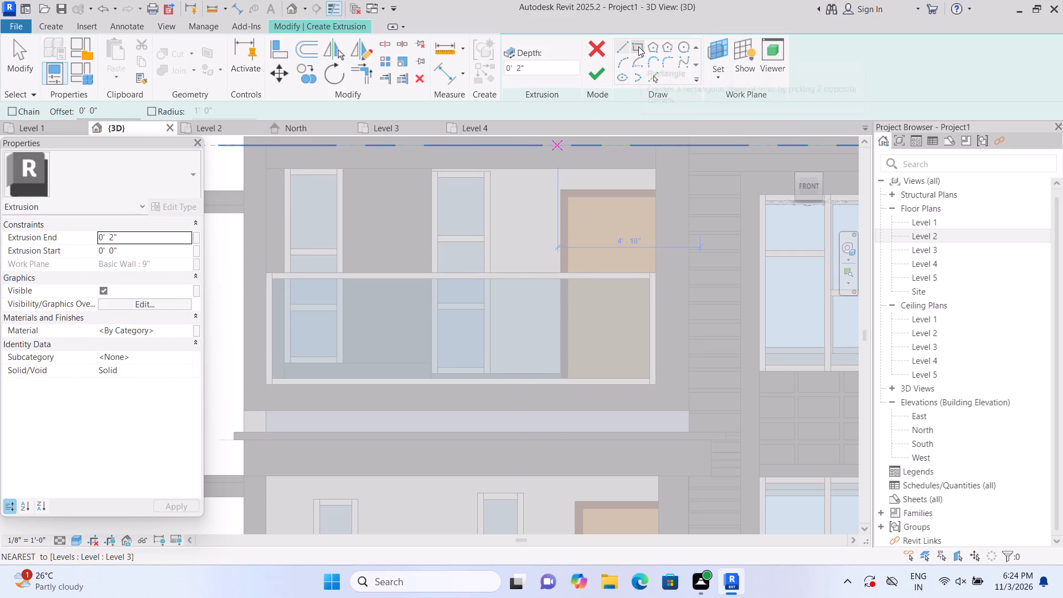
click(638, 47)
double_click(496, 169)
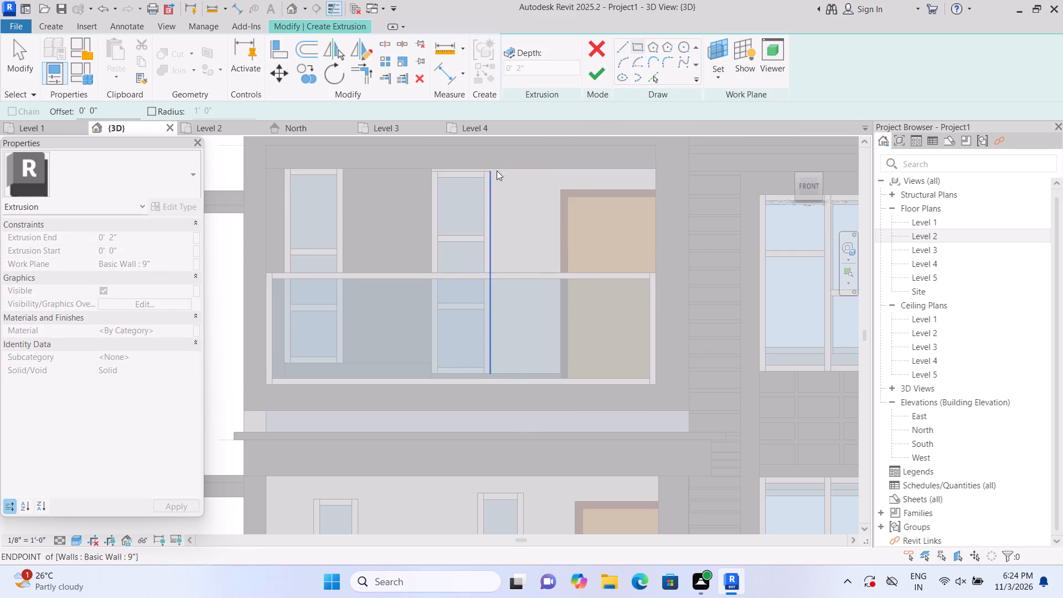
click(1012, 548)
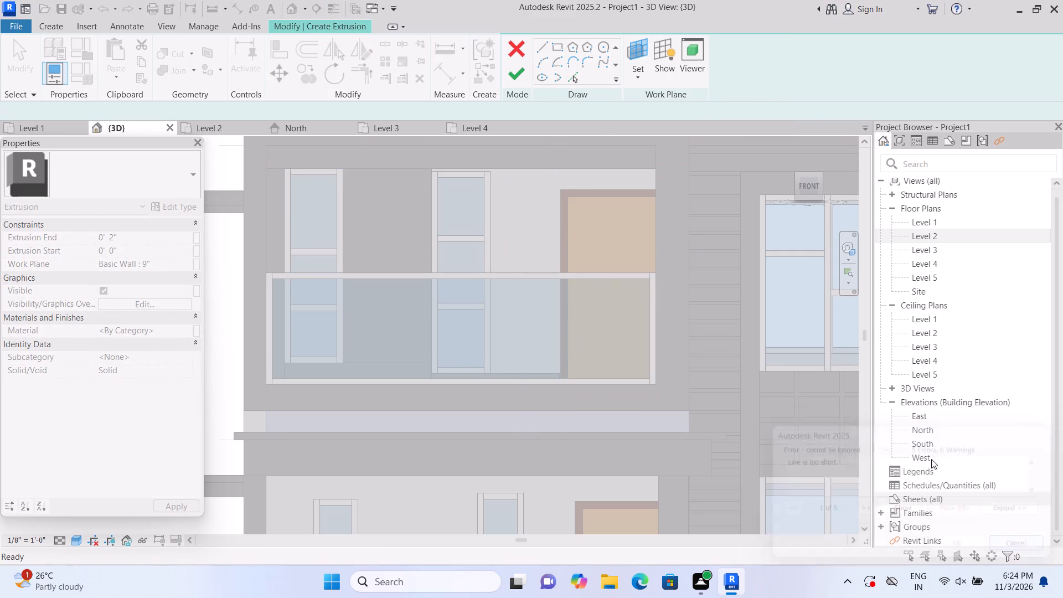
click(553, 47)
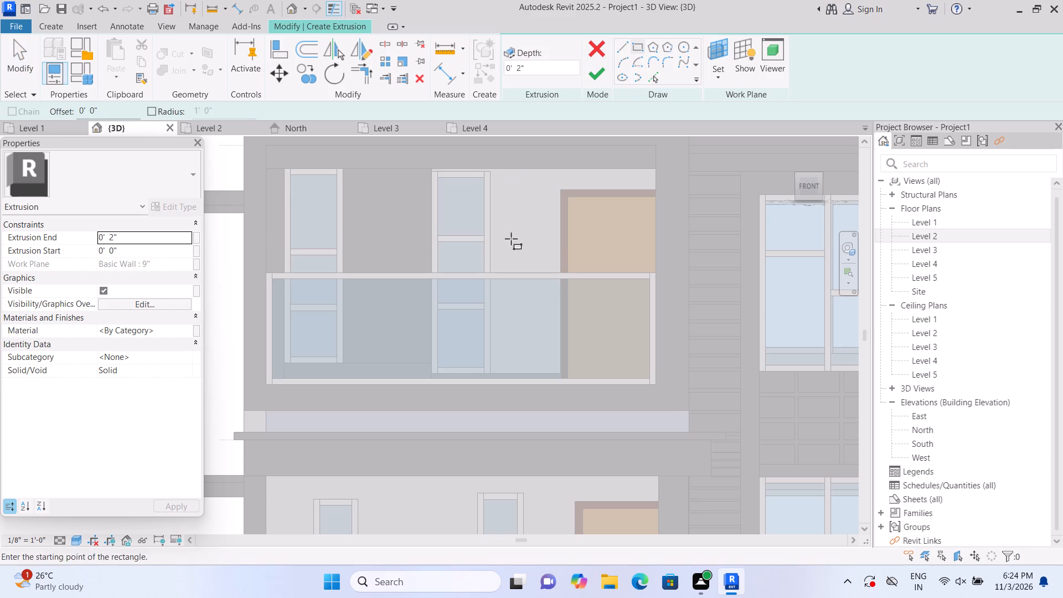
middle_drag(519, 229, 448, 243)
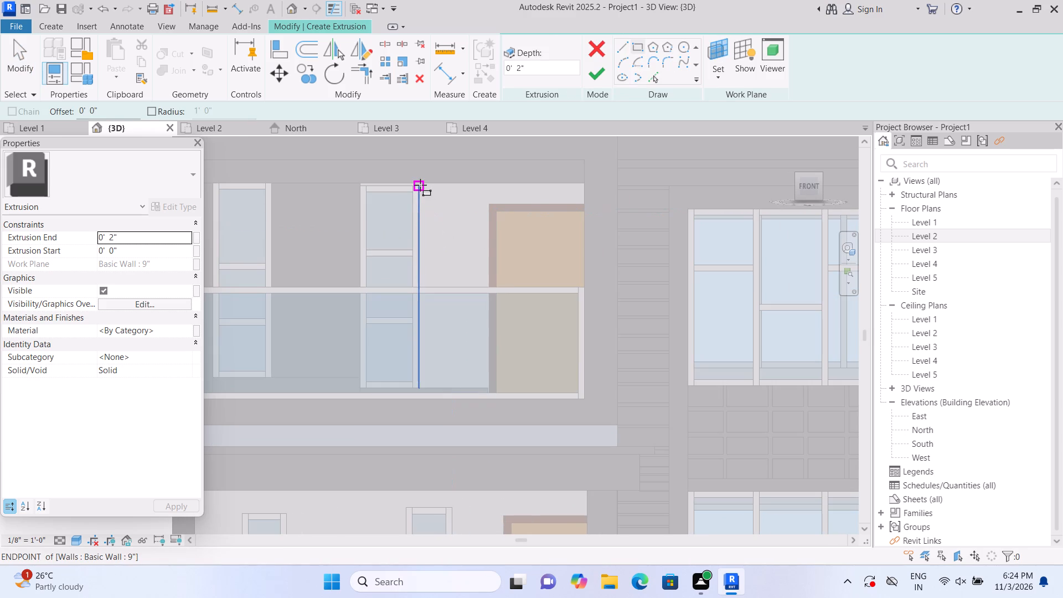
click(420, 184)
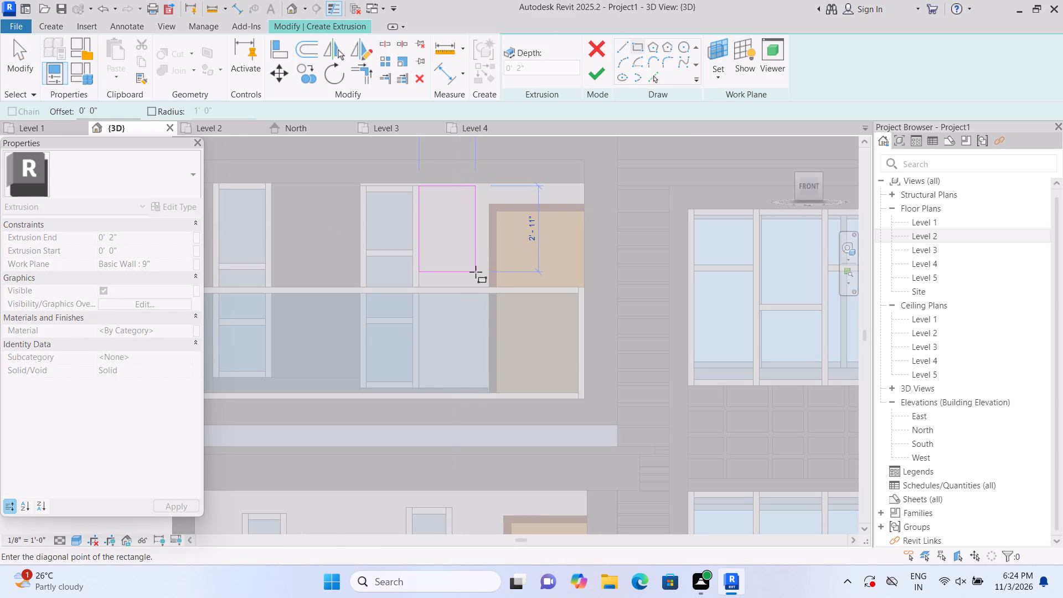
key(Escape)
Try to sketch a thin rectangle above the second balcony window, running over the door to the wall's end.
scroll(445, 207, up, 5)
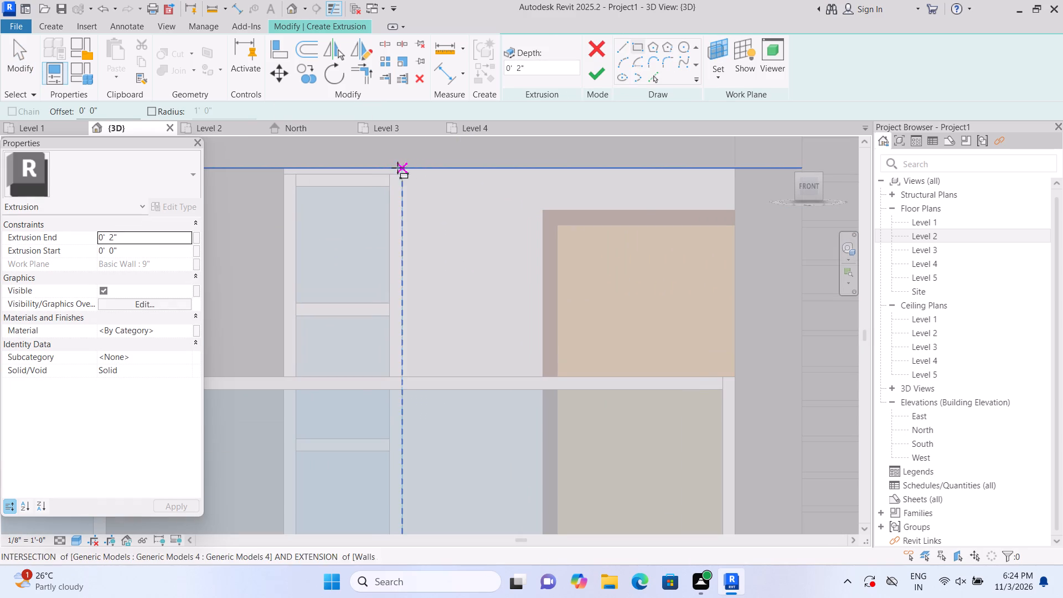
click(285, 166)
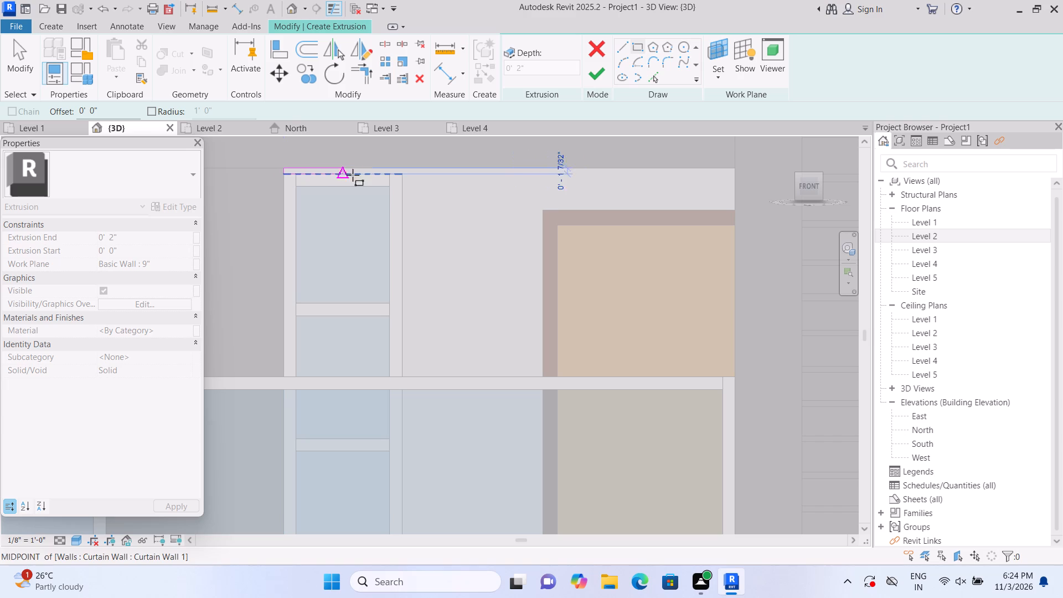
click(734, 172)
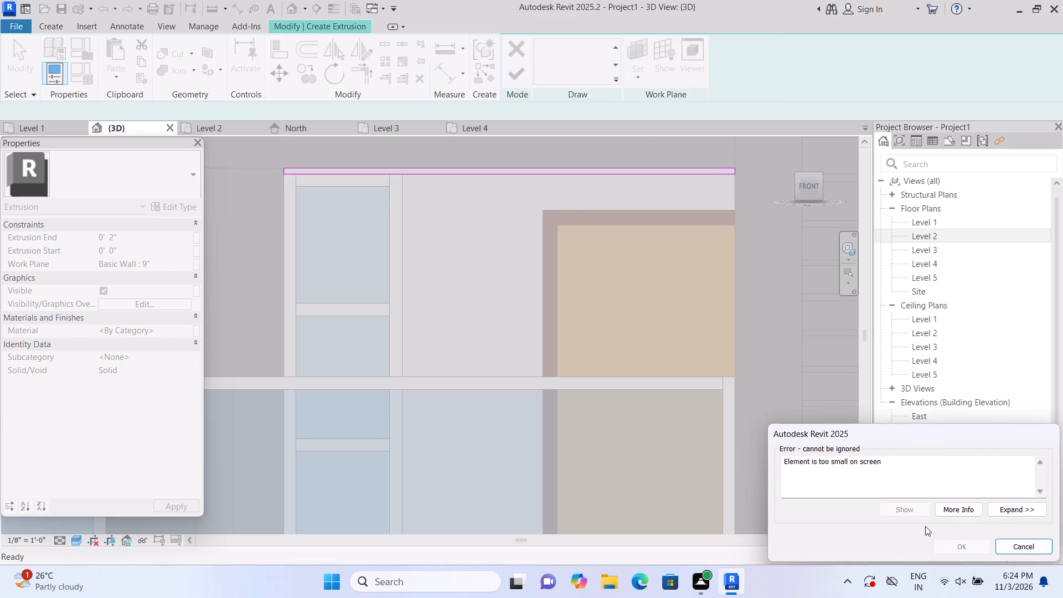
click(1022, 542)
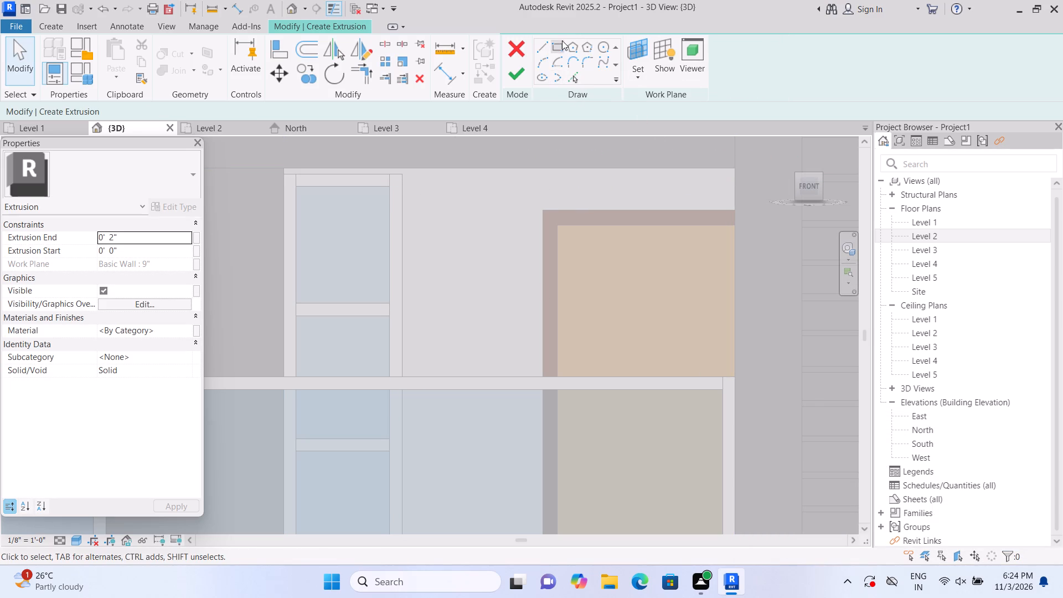
Sketch a thin strip from the second window's top outer corner across above the door to the side wall, and finish the 2" deep extrusion.
click(562, 40)
scroll(262, 196, up, 2)
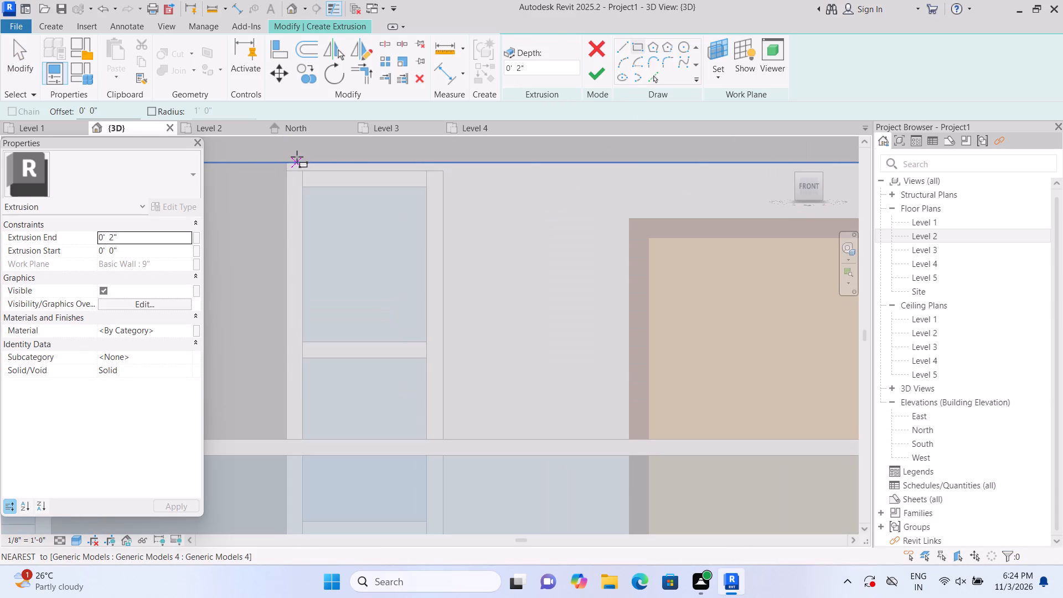
scroll(297, 157, up, 3)
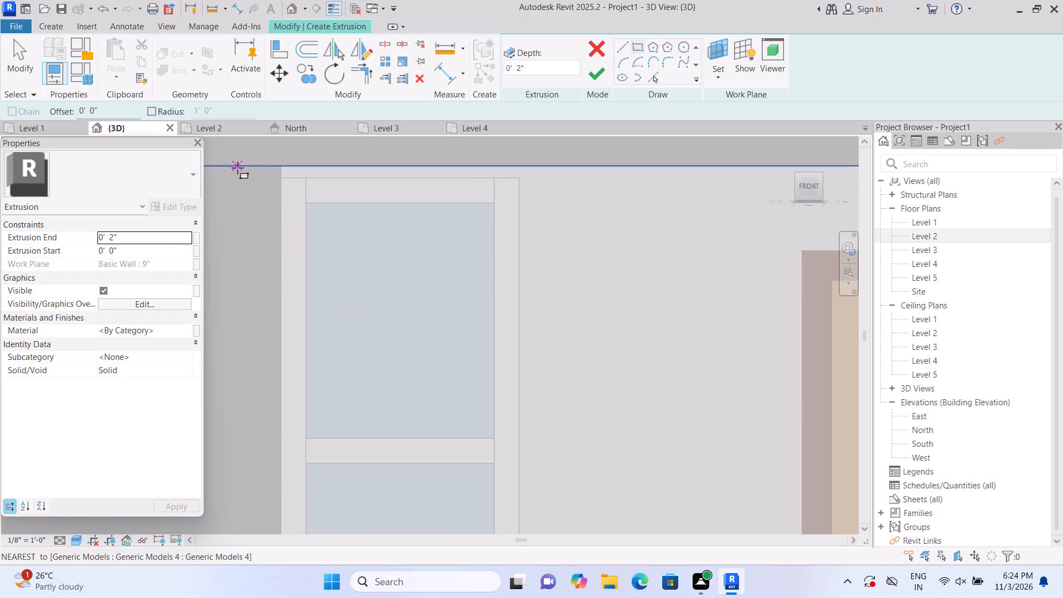
click(277, 168)
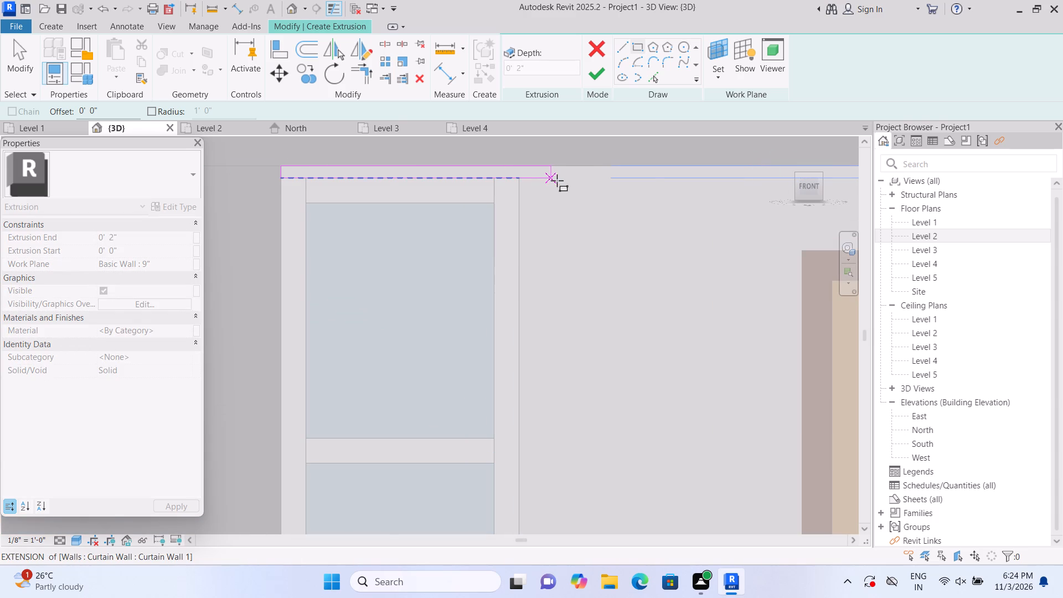
middle_drag(601, 183, 483, 179)
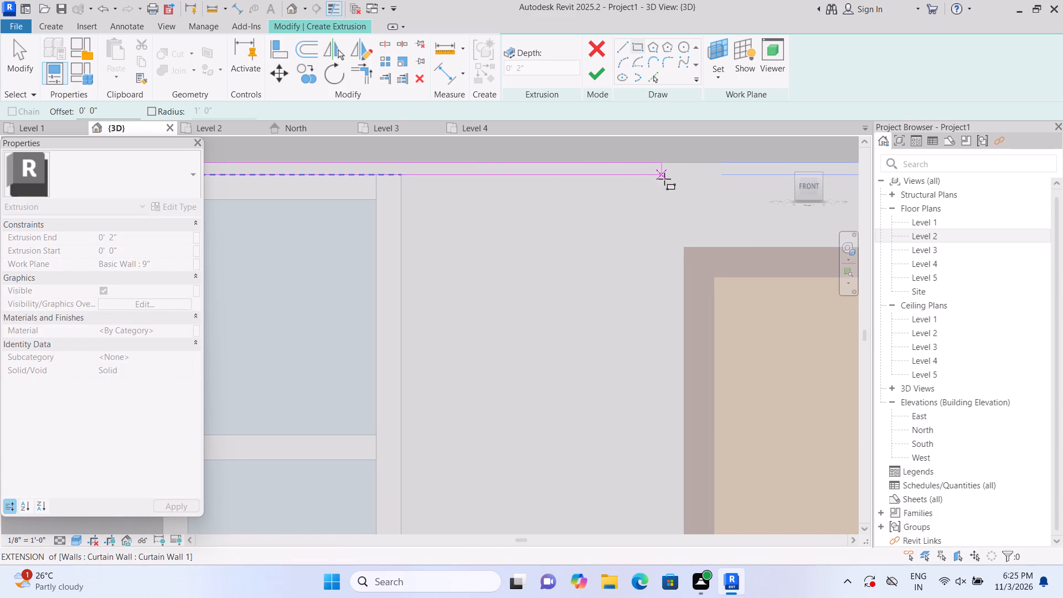
scroll(688, 177, up, 1)
middle_drag(688, 177, 494, 184)
middle_drag(687, 184, 410, 184)
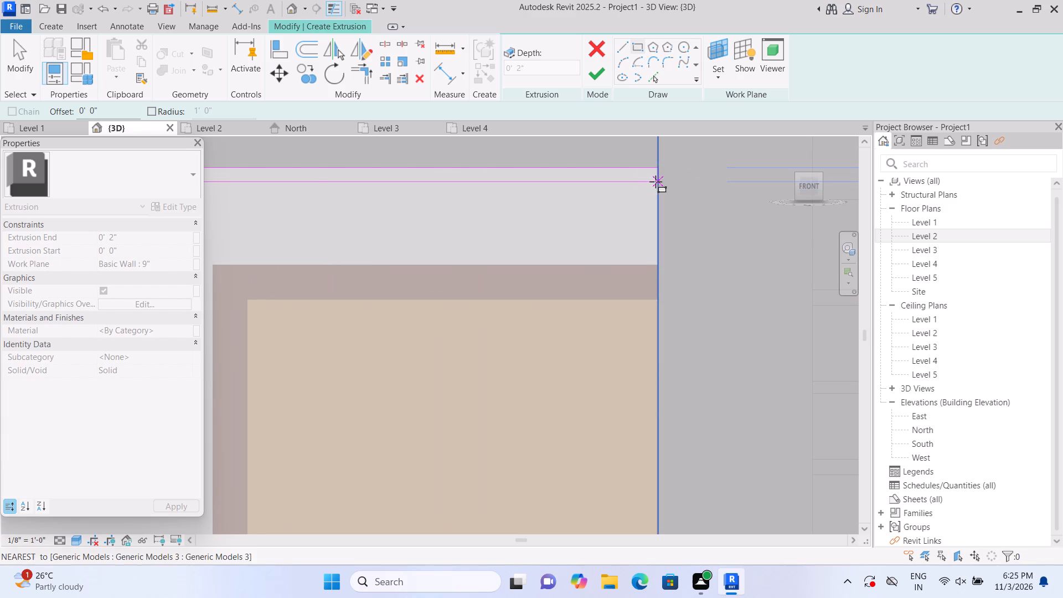
click(656, 182)
click(596, 74)
Examine the new strip's fit along the top of the second window and above the door.
scroll(596, 216, down, 6)
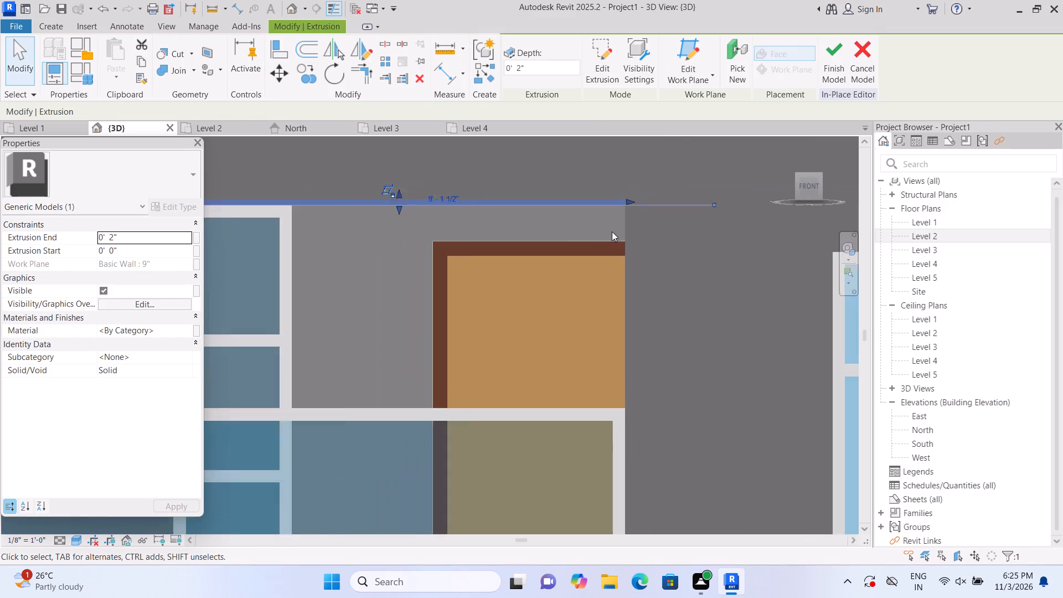
scroll(612, 231, down, 1)
middle_drag(477, 270, 497, 269)
scroll(362, 229, up, 5)
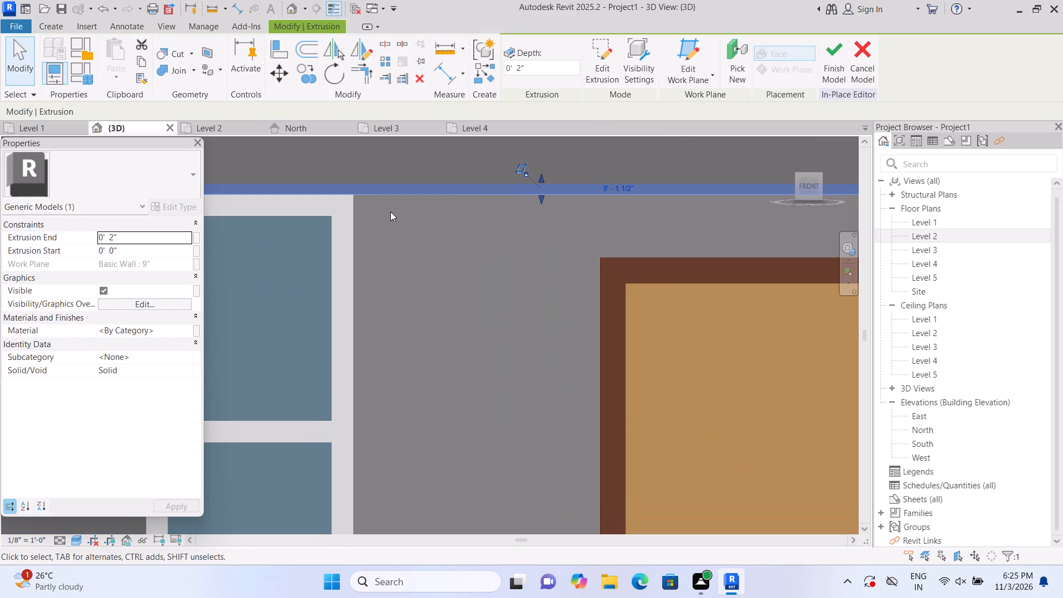
middle_drag(425, 239, 635, 250)
scroll(530, 216, up, 7)
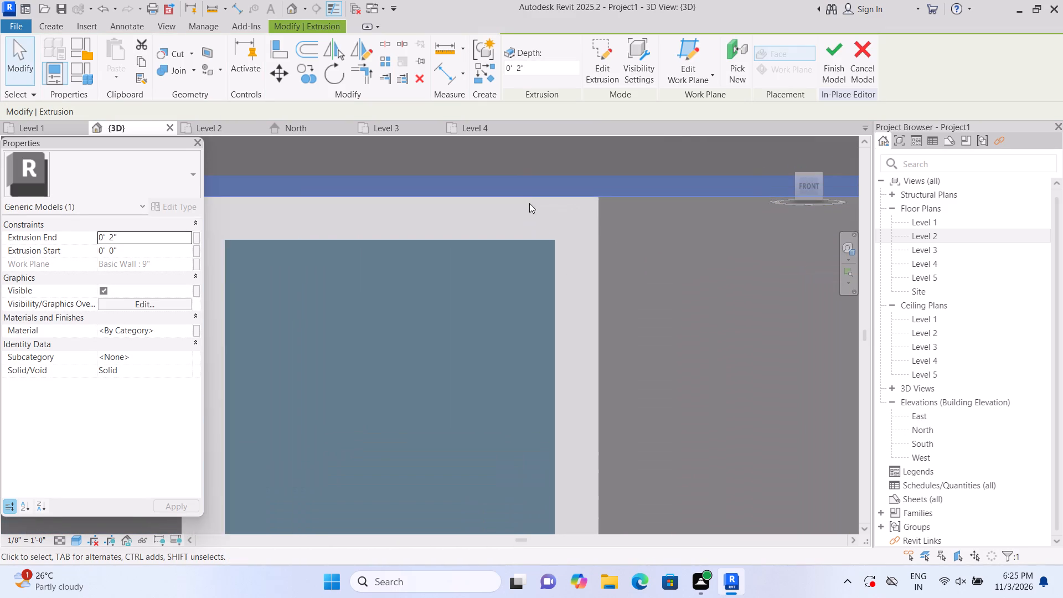
scroll(529, 203, up, 20)
scroll(529, 203, up, 1)
scroll(548, 194, down, 2)
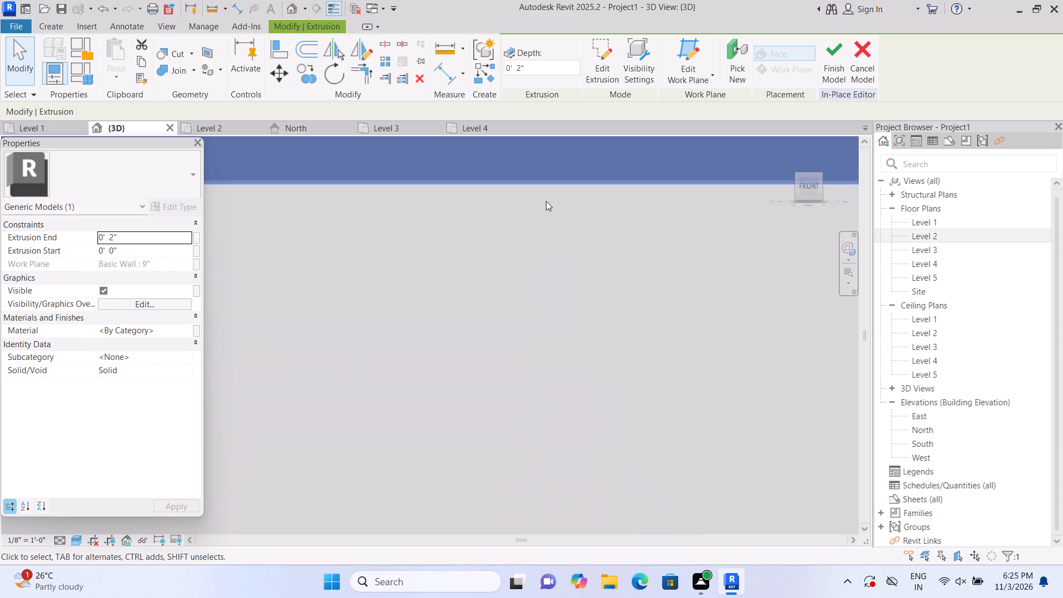
scroll(546, 201, down, 20)
scroll(546, 201, down, 11)
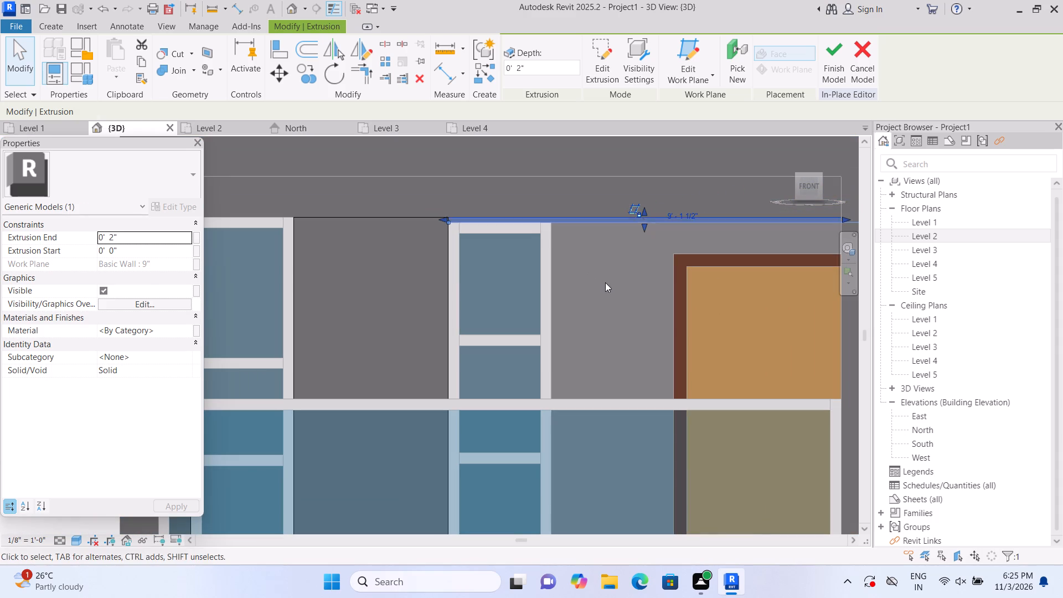
click(605, 282)
Start a new extrusion using the balcony's rear wall as its work plane.
middle_drag(570, 267, 493, 228)
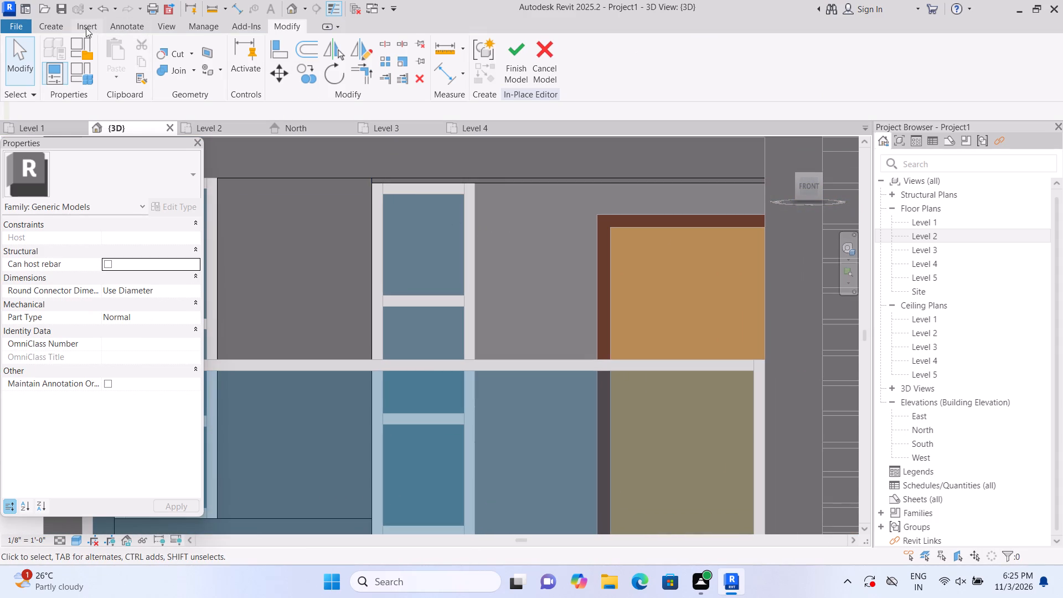
click(54, 24)
click(127, 56)
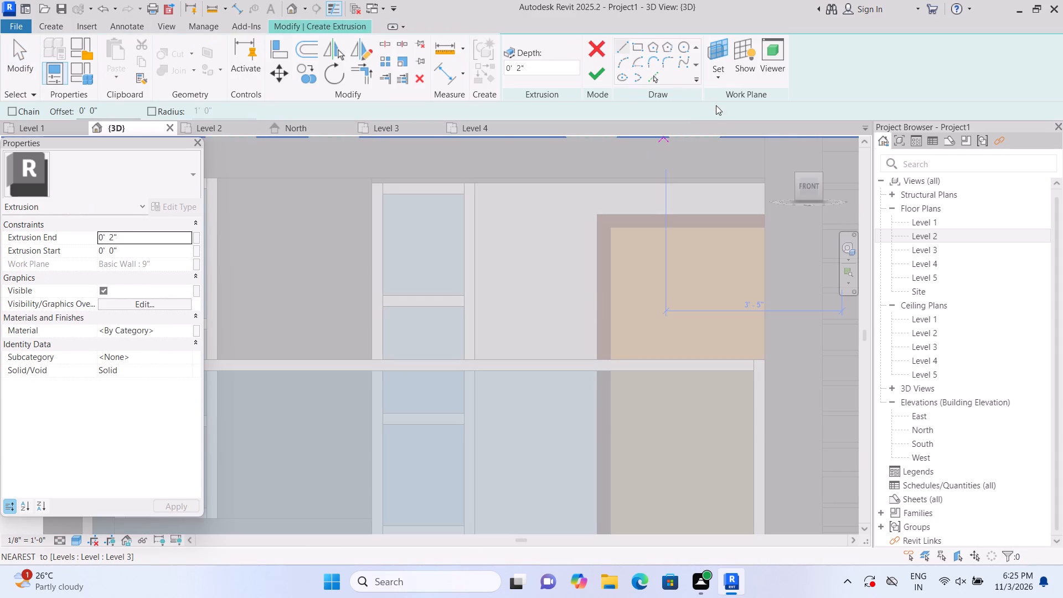
click(724, 80)
click(741, 133)
scroll(628, 213, down, 2)
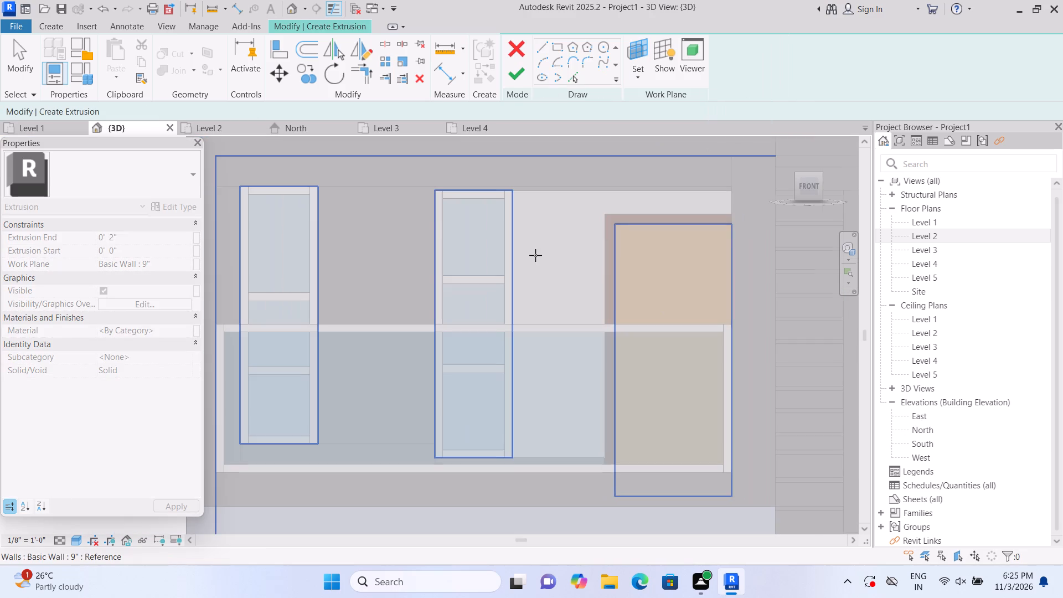
click(522, 255)
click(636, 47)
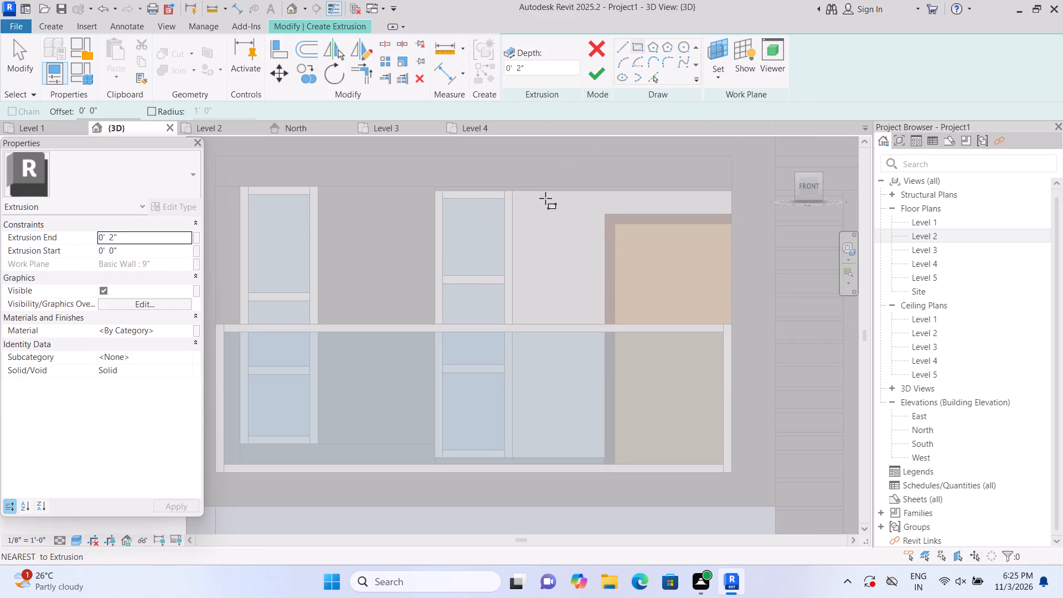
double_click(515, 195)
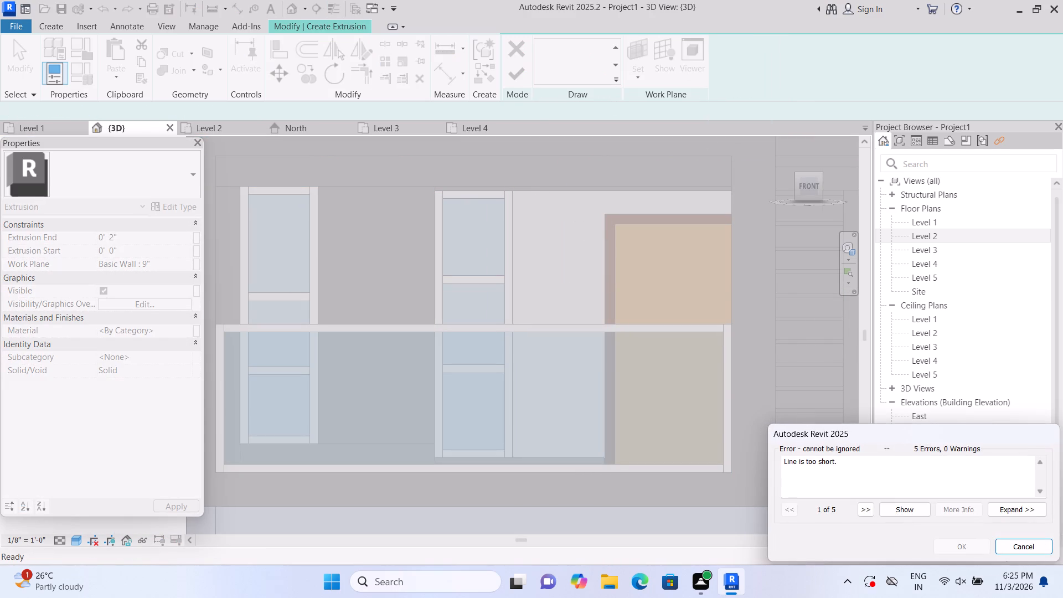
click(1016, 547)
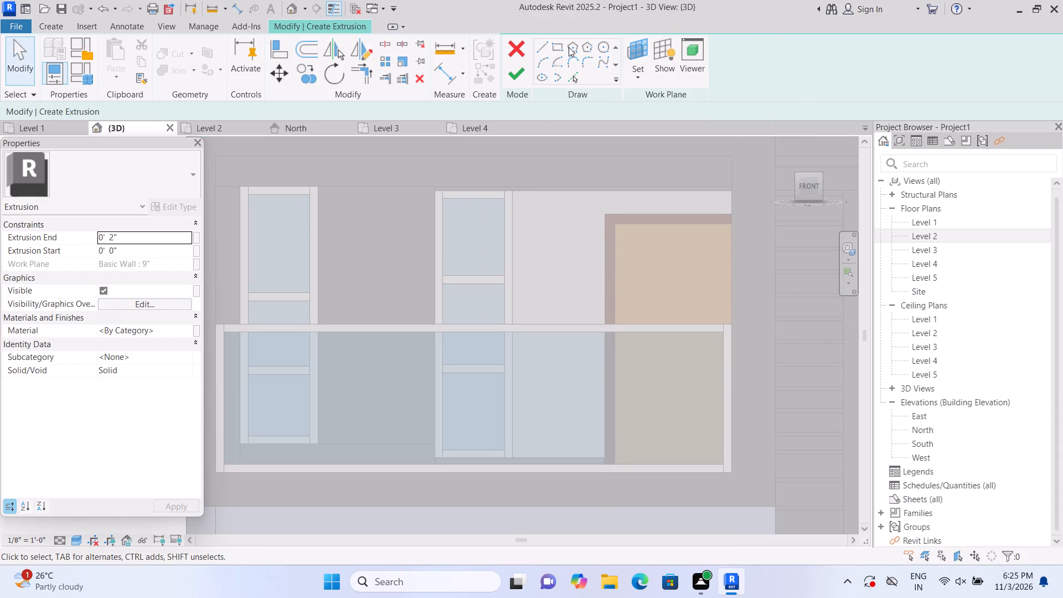
Sketch a rectangle about 5' 7" by 7" from the second window's top outer corner above the door to the side wall; finish it 2" deep.
click(557, 45)
scroll(539, 200, up, 1)
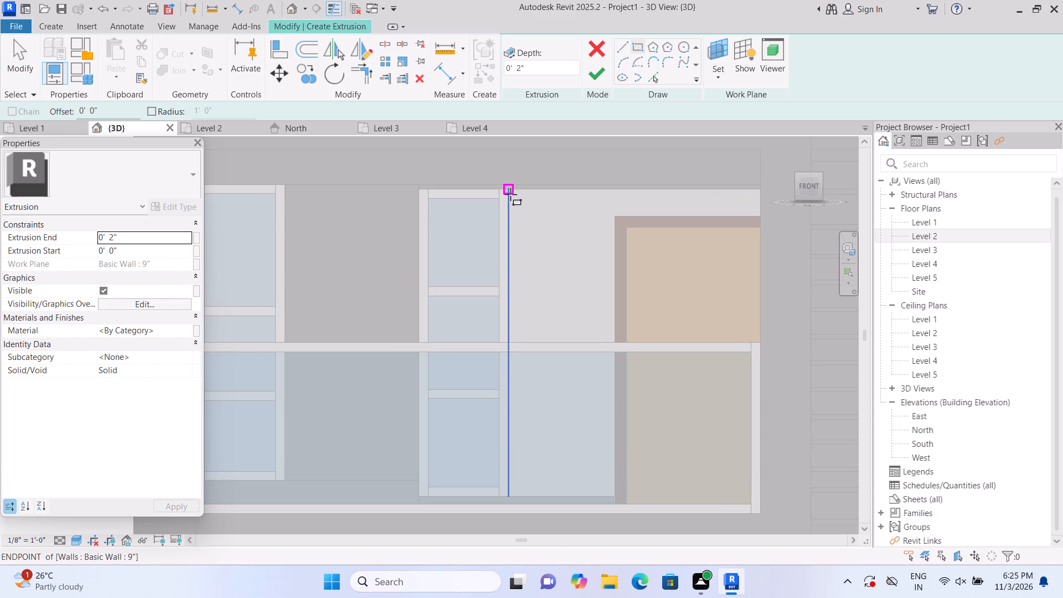
click(510, 192)
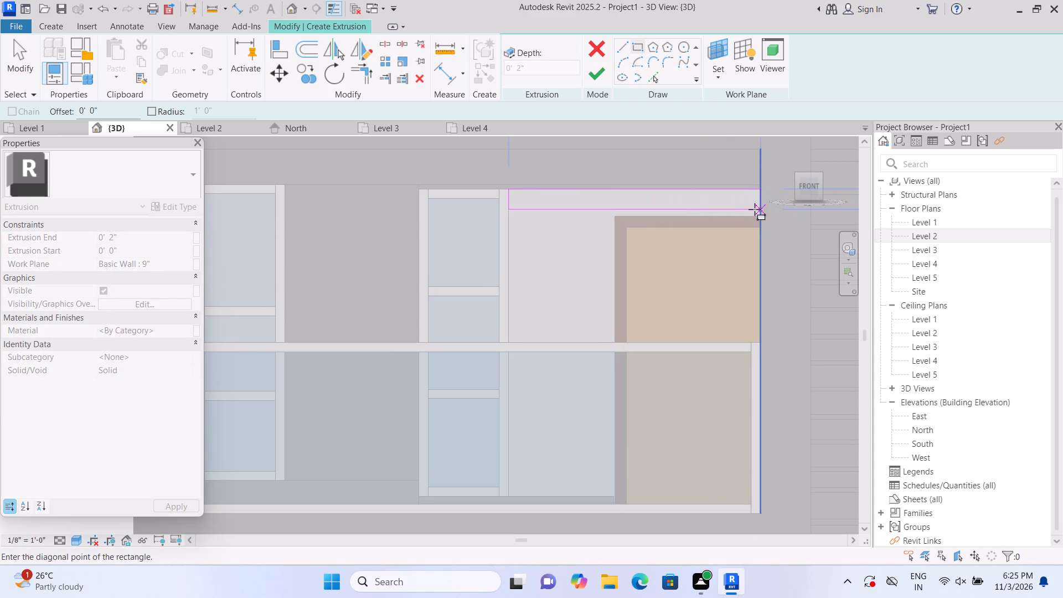
click(760, 210)
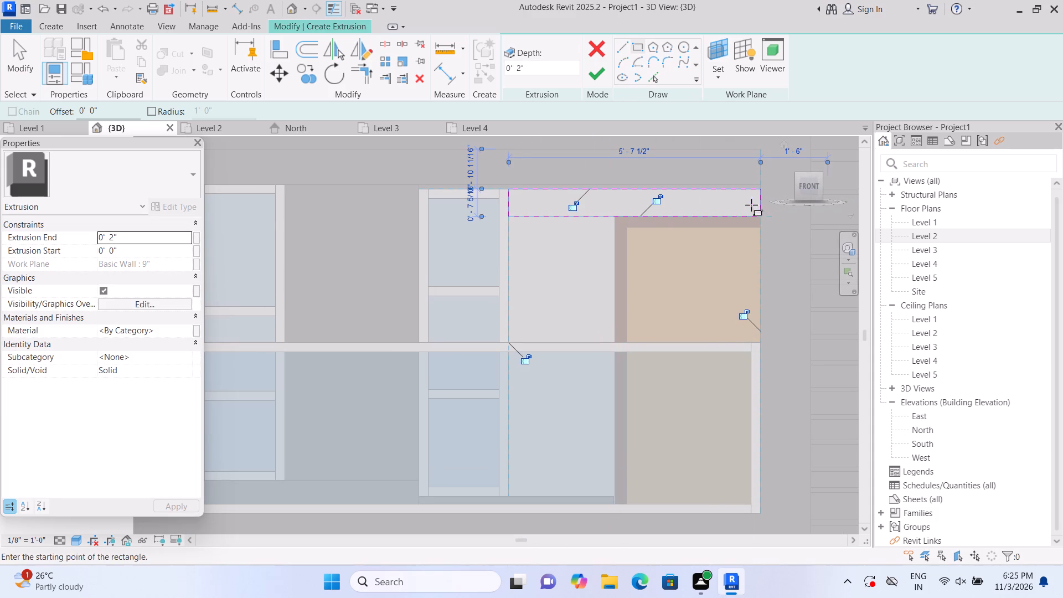
double_click(595, 75)
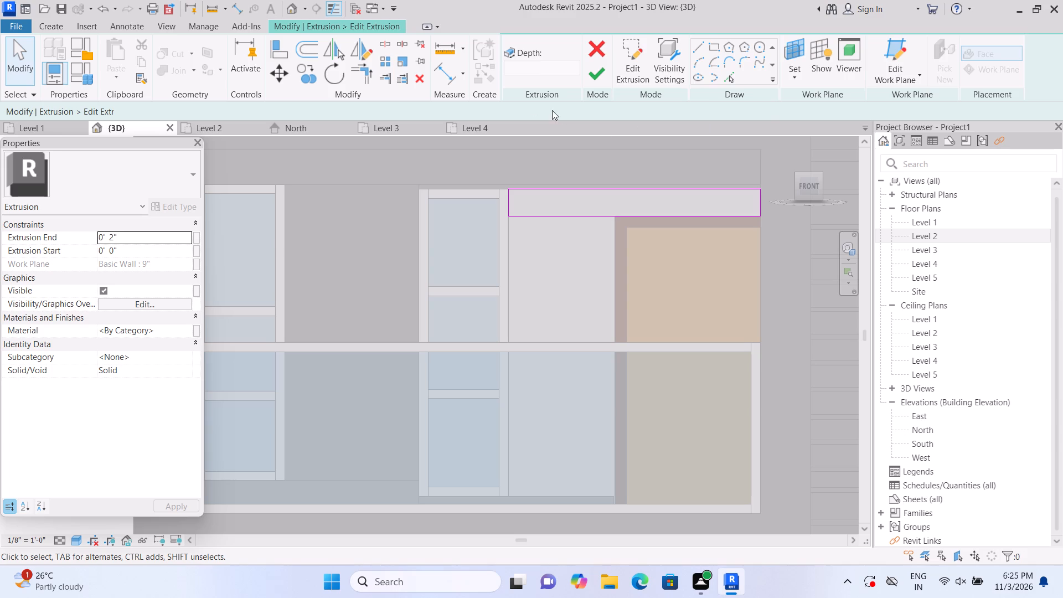
click(512, 79)
click(554, 275)
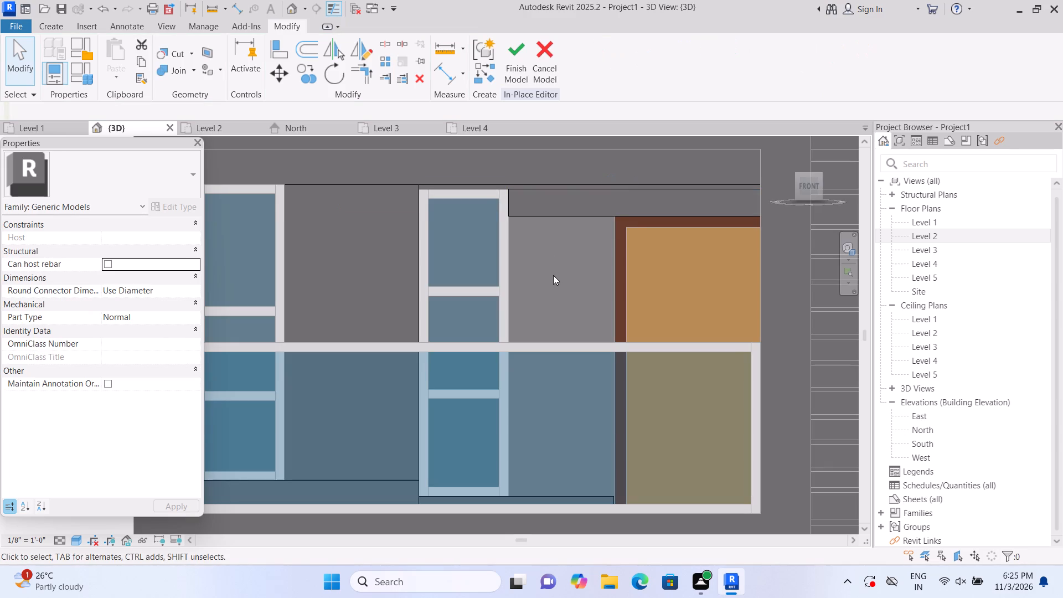
Start another extrusion with the balcony's rear wall as its work plane.
click(42, 33)
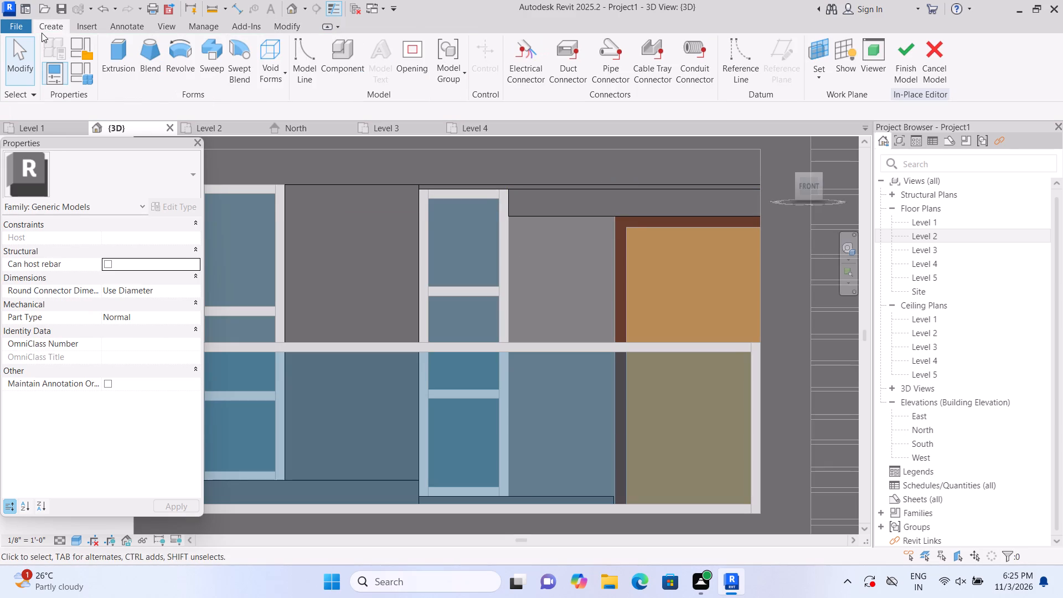
click(121, 60)
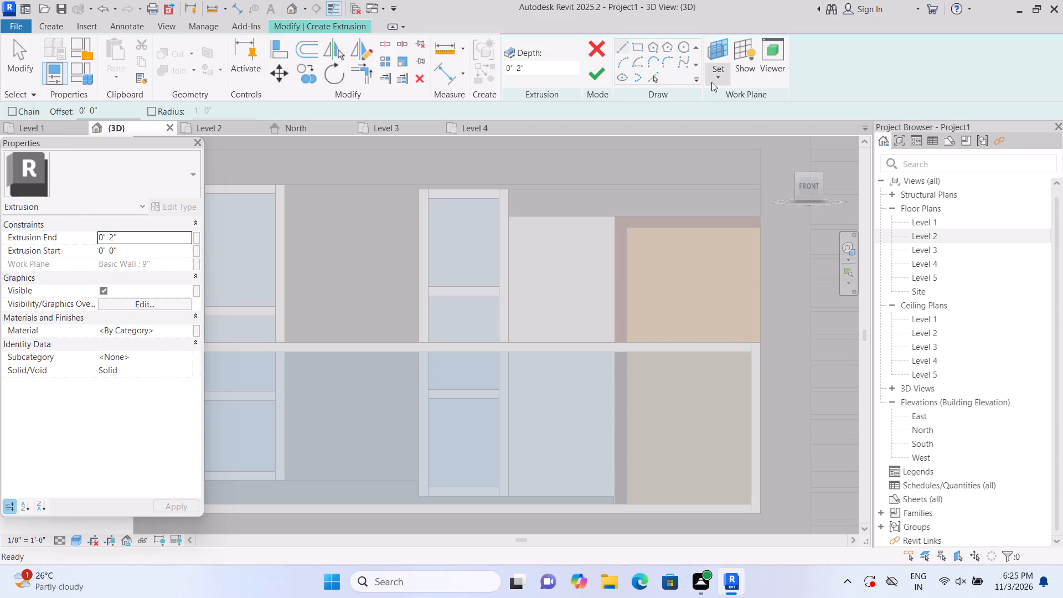
click(711, 82)
click(724, 134)
click(571, 255)
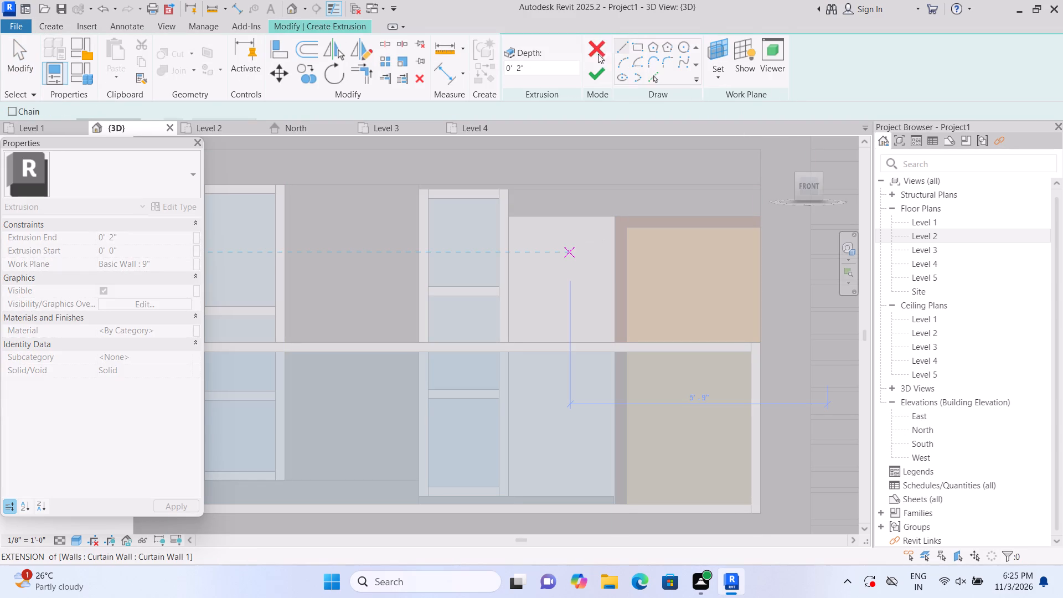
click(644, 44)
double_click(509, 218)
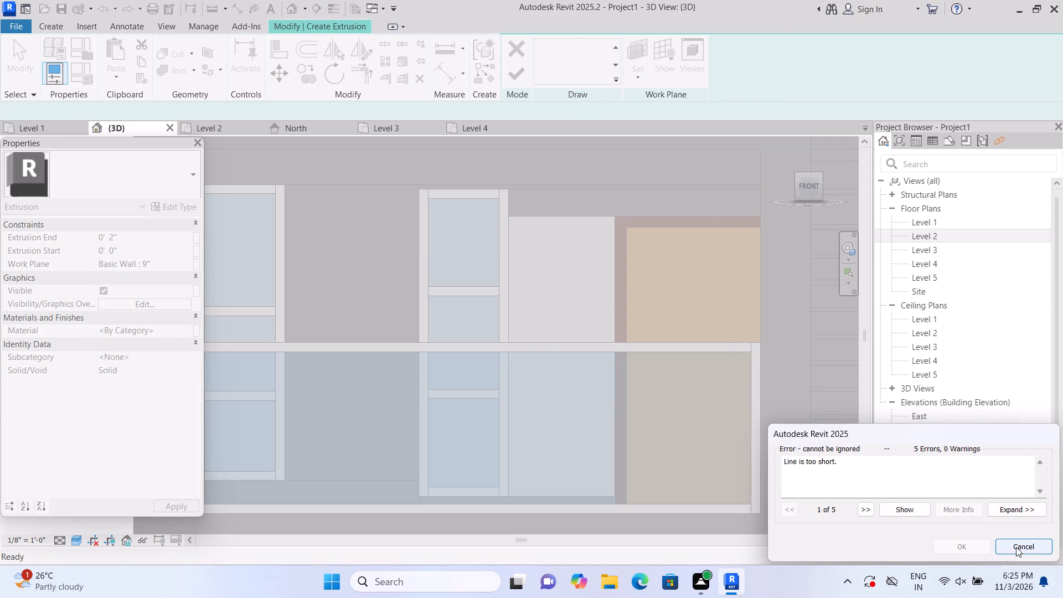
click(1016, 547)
Sketch a rectangle about 6' 3" tall filling the wall between the second window and the door frame, and finish it 2" deep.
click(555, 45)
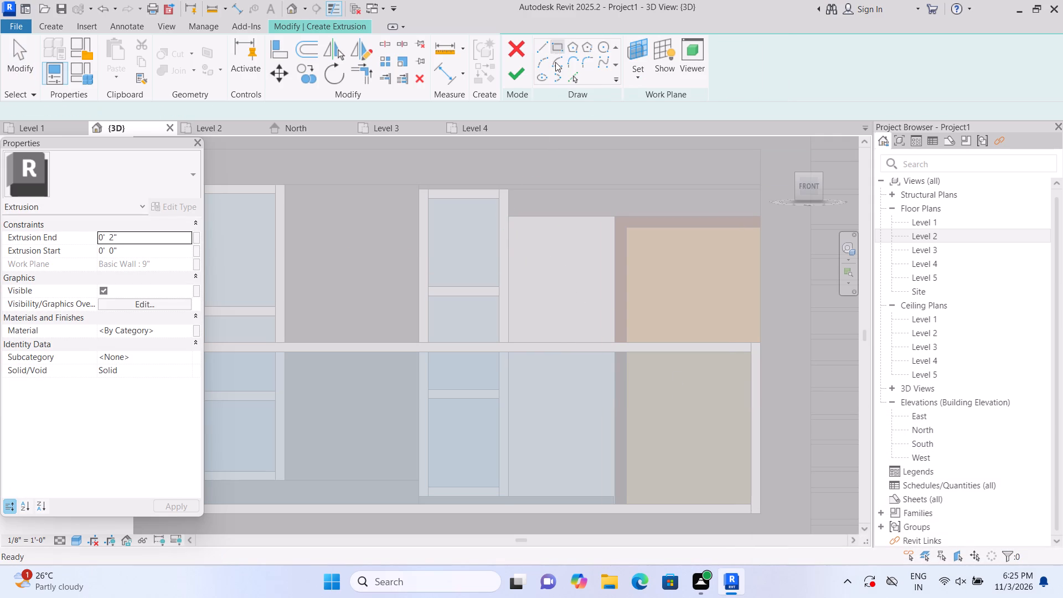
scroll(527, 247, up, 3)
click(502, 206)
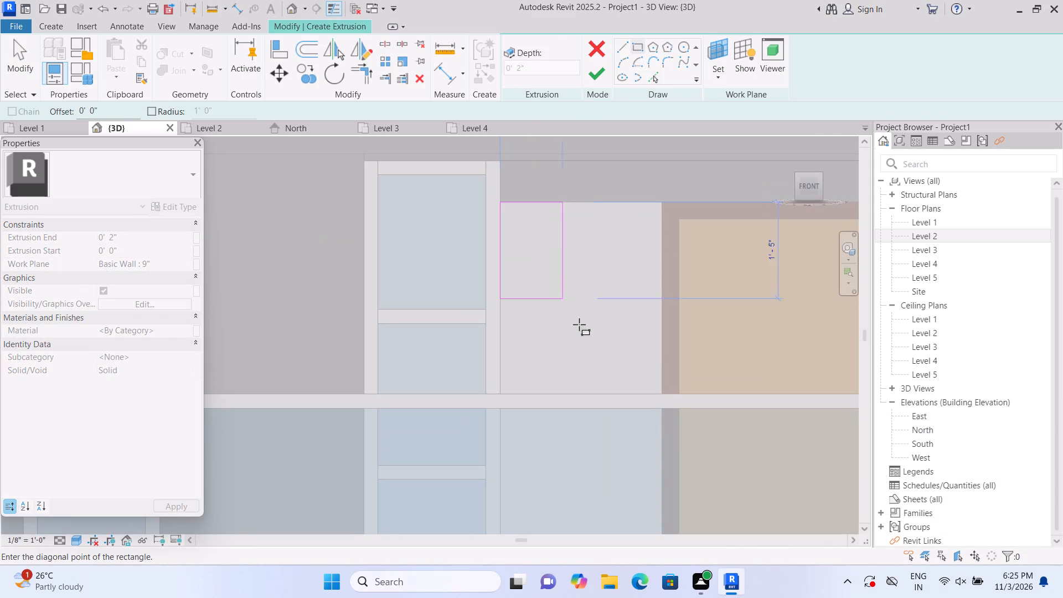
middle_drag(617, 398, 601, 308)
scroll(601, 309, down, 1)
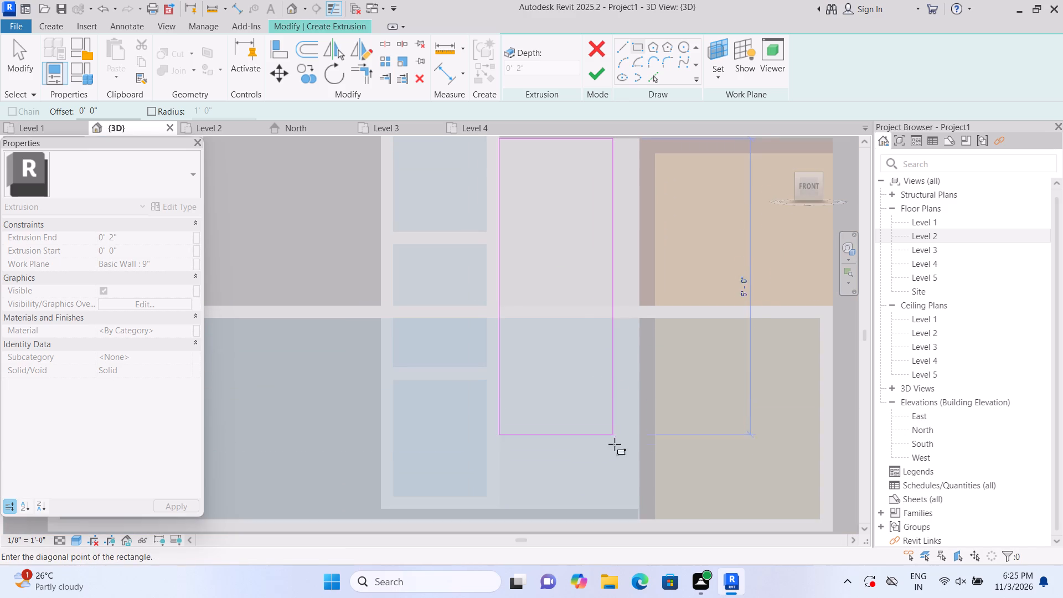
click(641, 506)
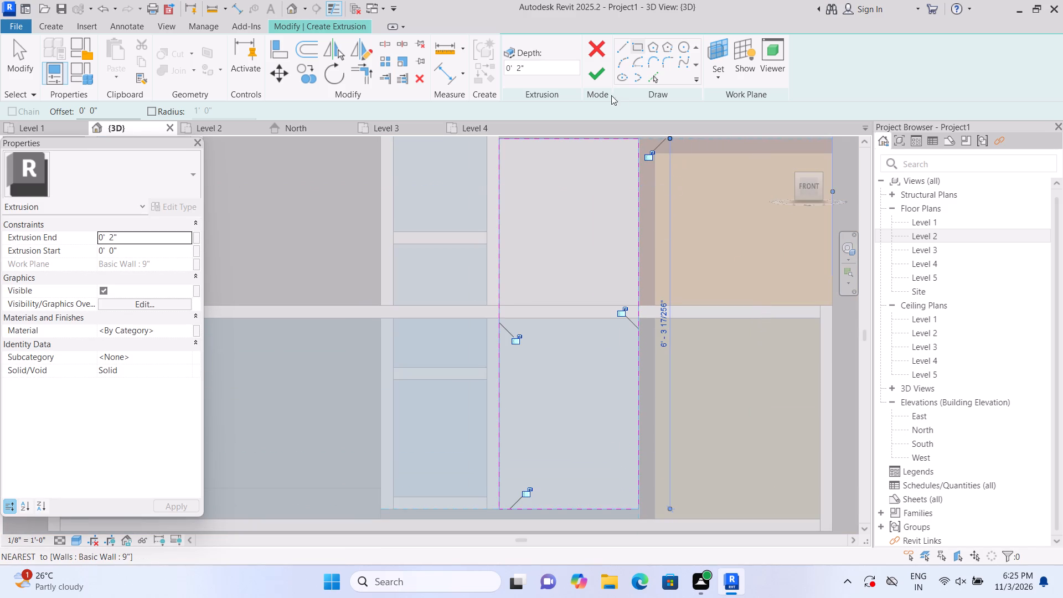
click(604, 74)
click(915, 85)
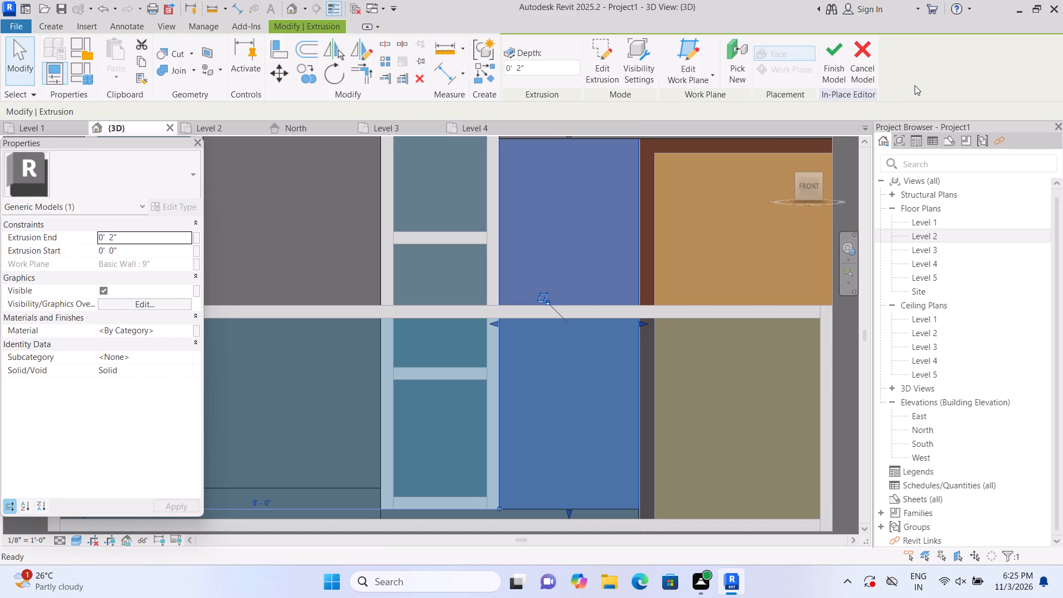
scroll(904, 122, down, 8)
scroll(747, 307, down, 6)
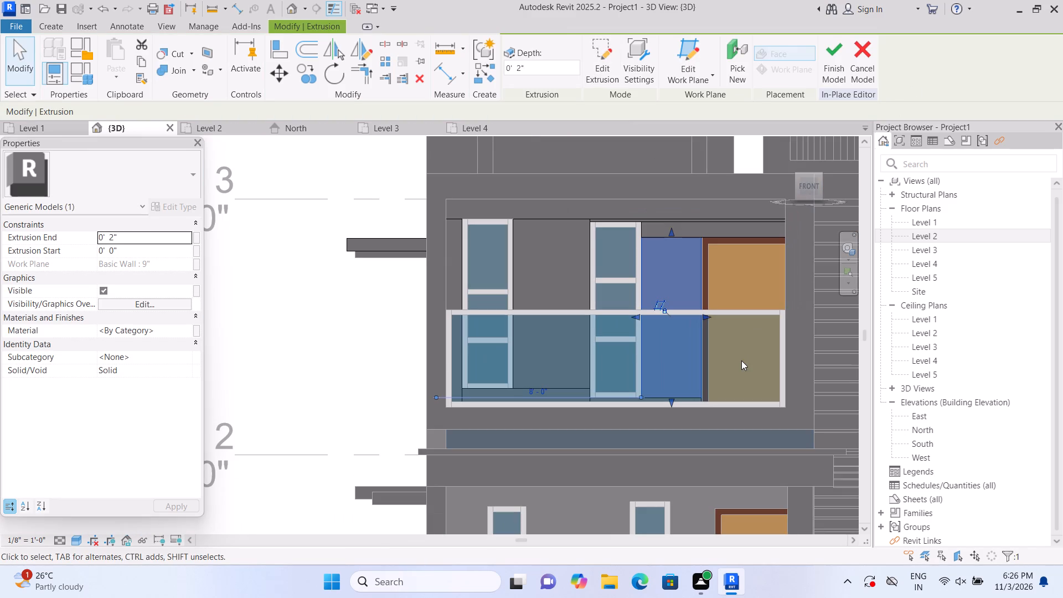
key(Escape)
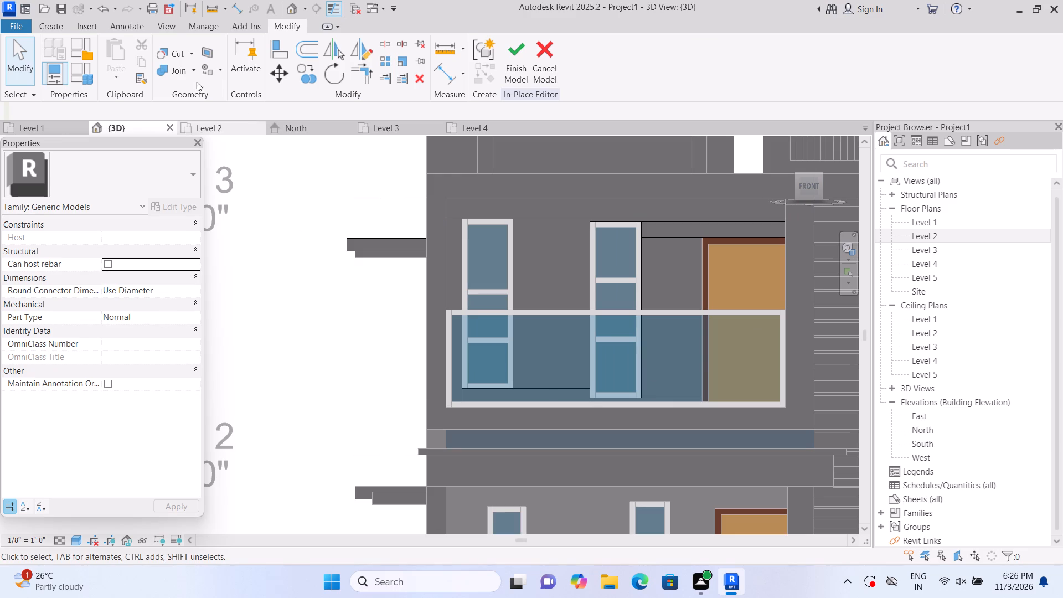
Join the panel between the windows with the thin top strip, and the strip above the door with the panel beside the door.
click(192, 70)
click(199, 90)
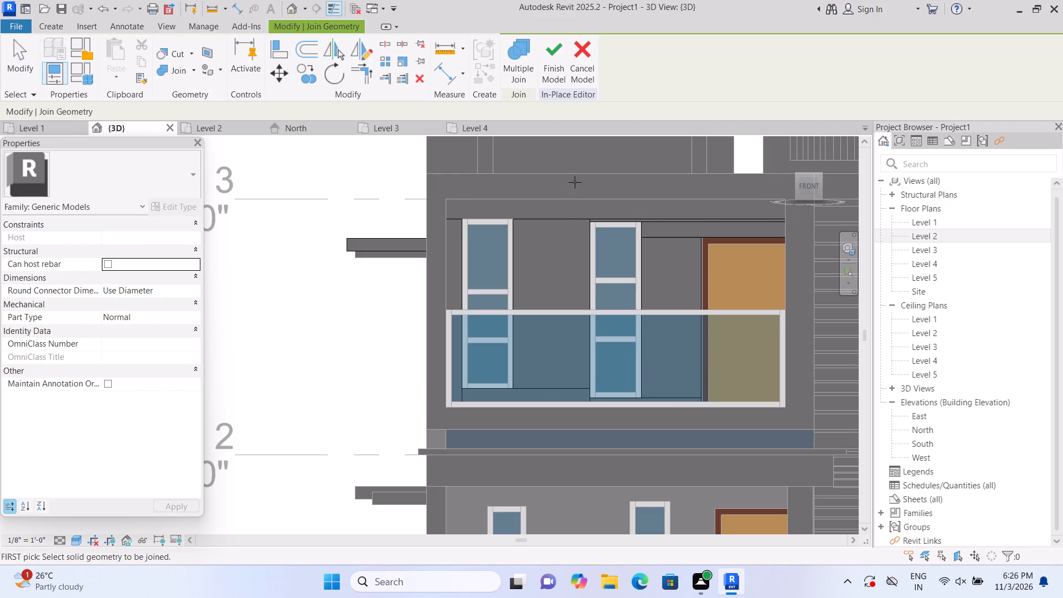
scroll(555, 231, up, 2)
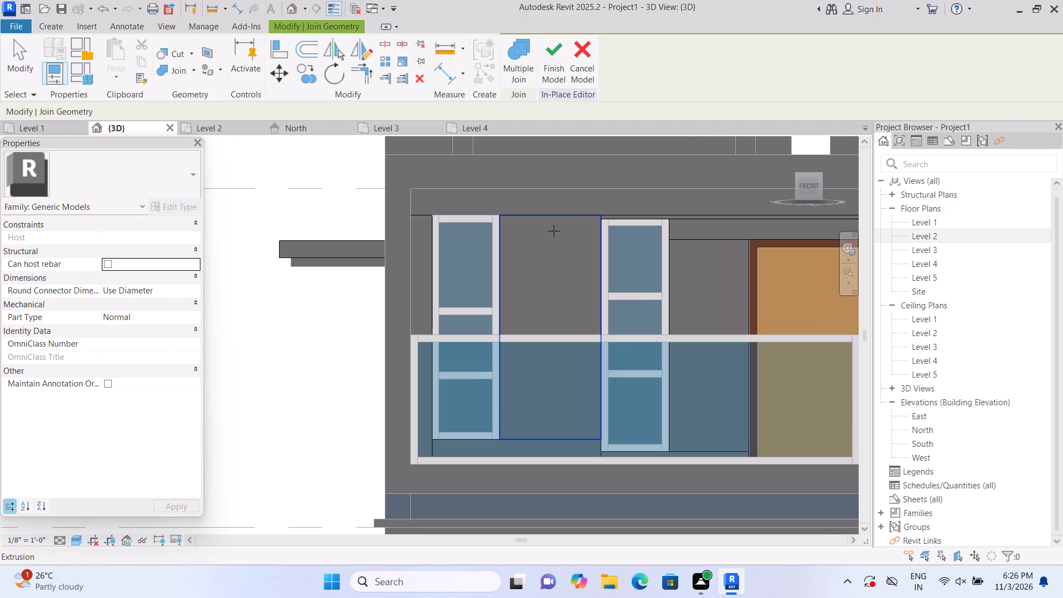
click(553, 231)
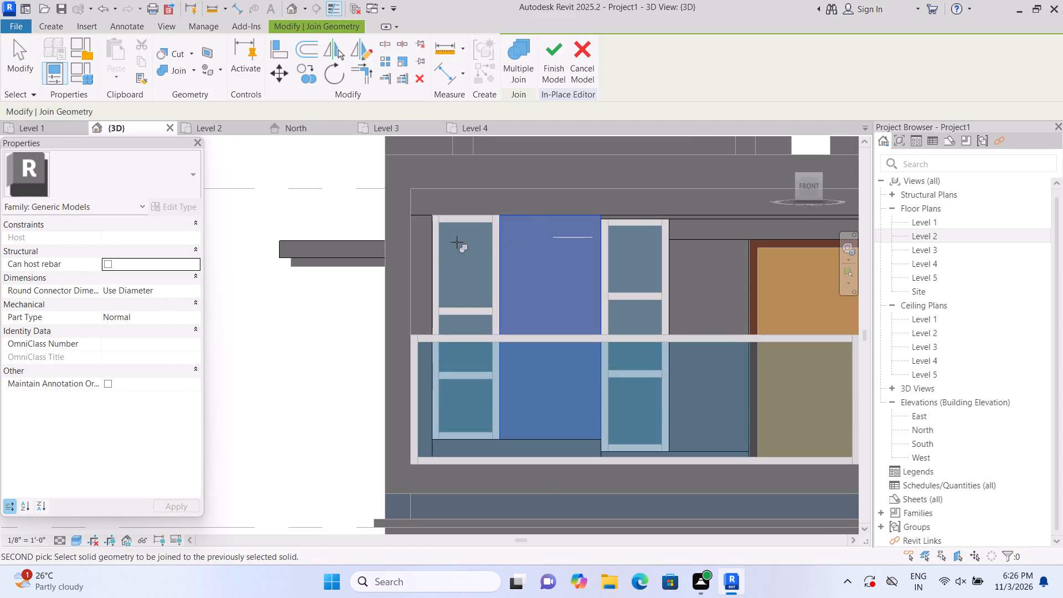
click(630, 219)
click(637, 196)
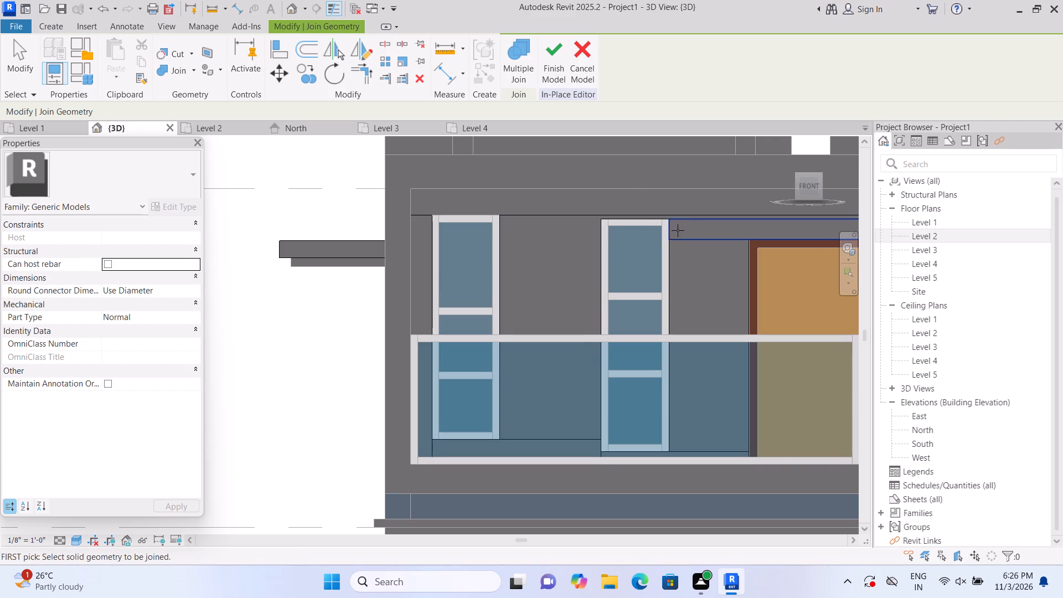
click(689, 227)
click(701, 251)
Join the panel between the windows and the panel beside the door with the strips beneath the two windows.
middle_drag(700, 251, 641, 199)
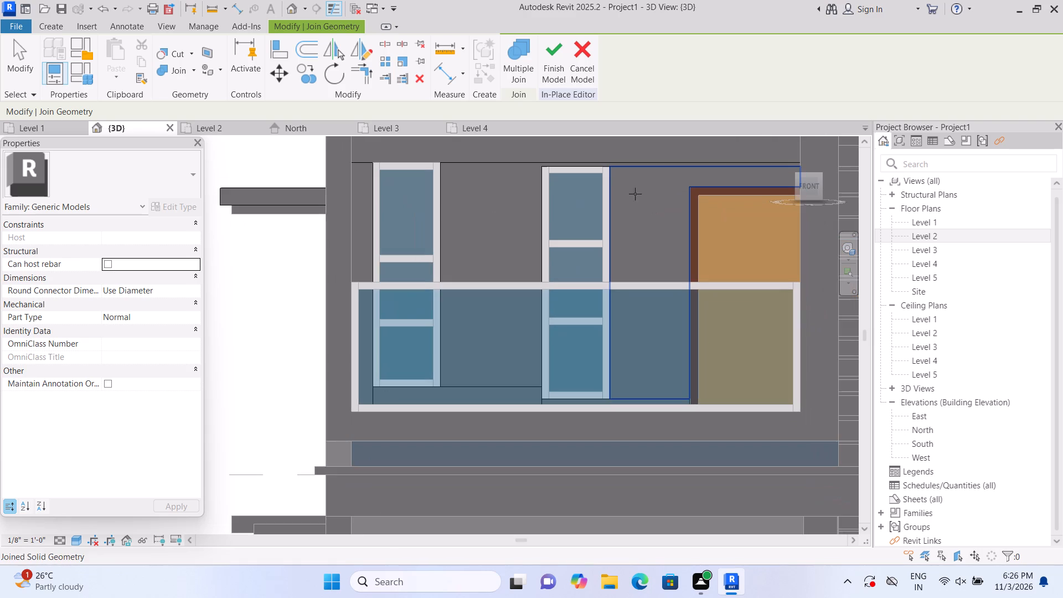
click(517, 342)
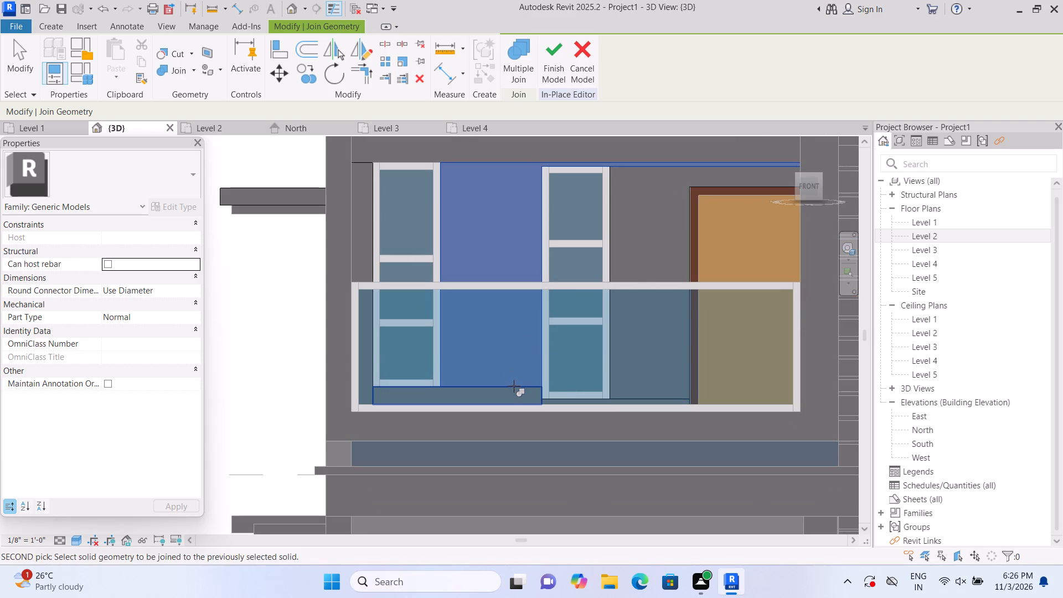
click(514, 386)
click(567, 405)
click(622, 368)
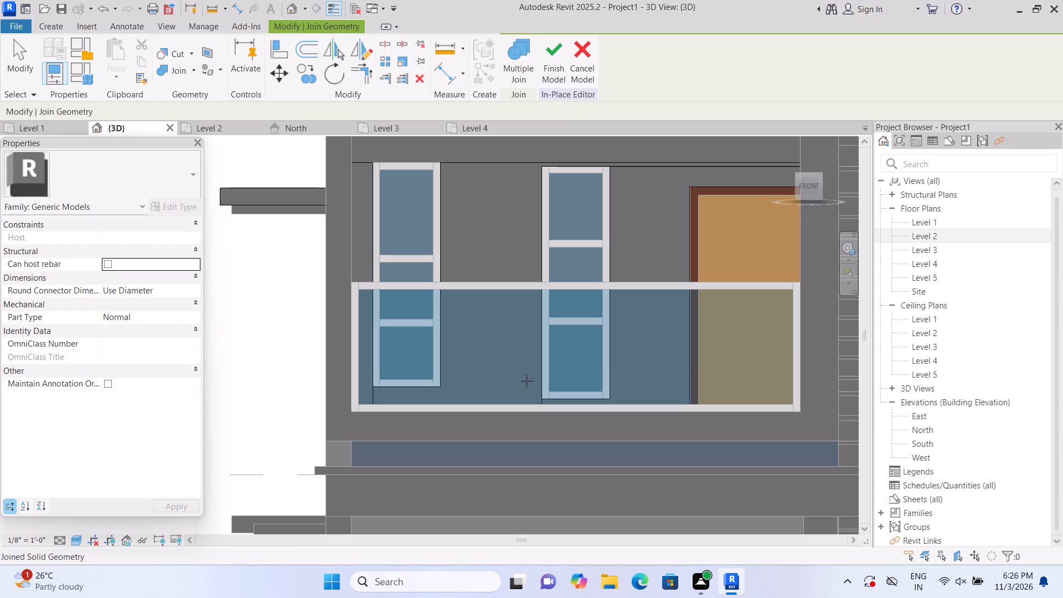
click(498, 375)
click(557, 404)
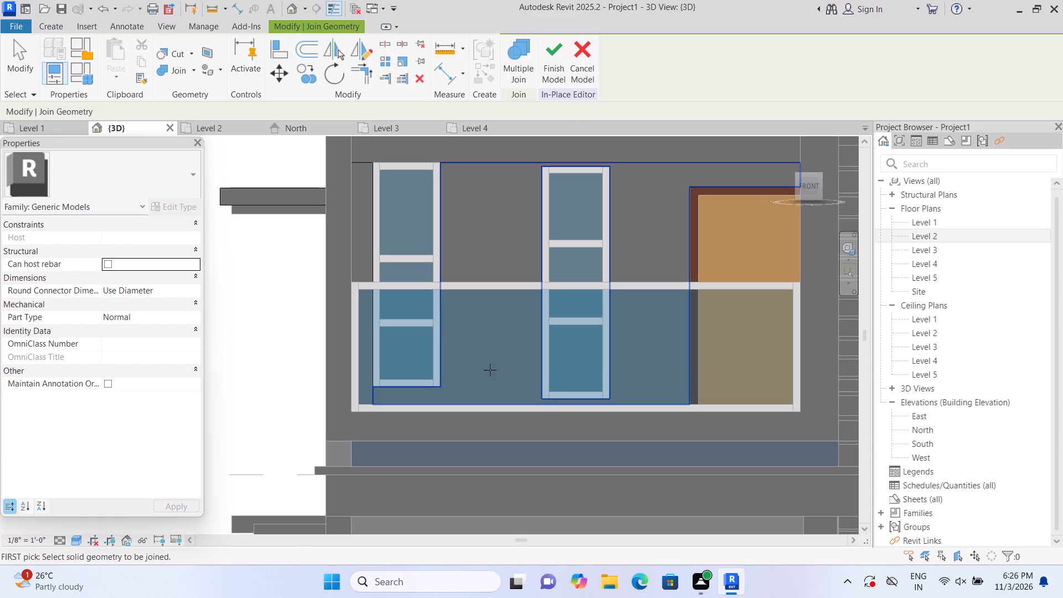
Join the strip beneath the first window with the narrow panel at the wall's end, and end the Join Geometry command.
click(416, 387)
click(364, 357)
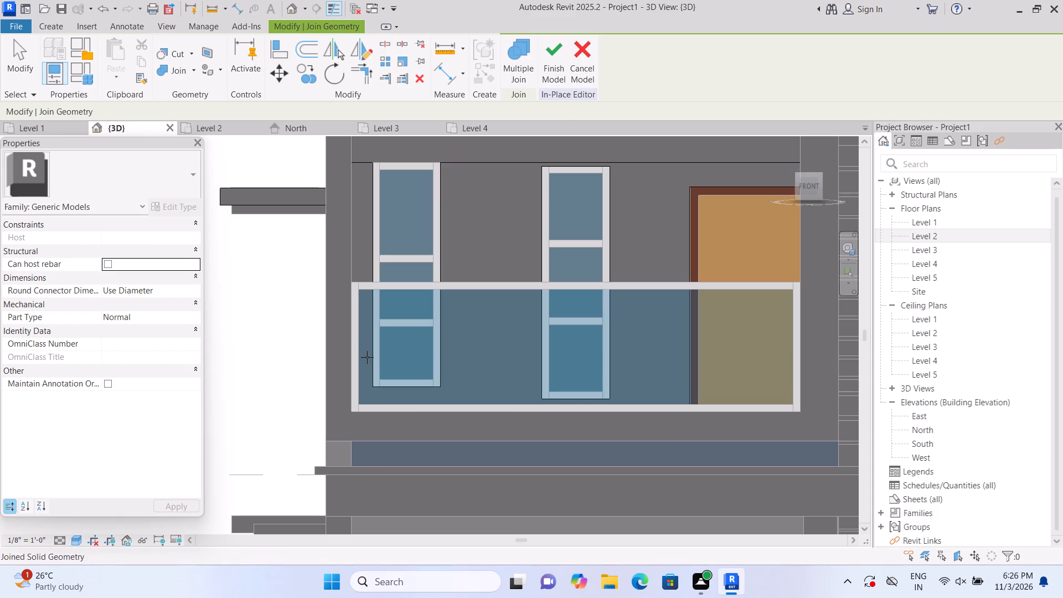
scroll(486, 322, down, 2)
middle_drag(503, 261, 421, 276)
scroll(591, 234, up, 1)
click(596, 229)
click(515, 267)
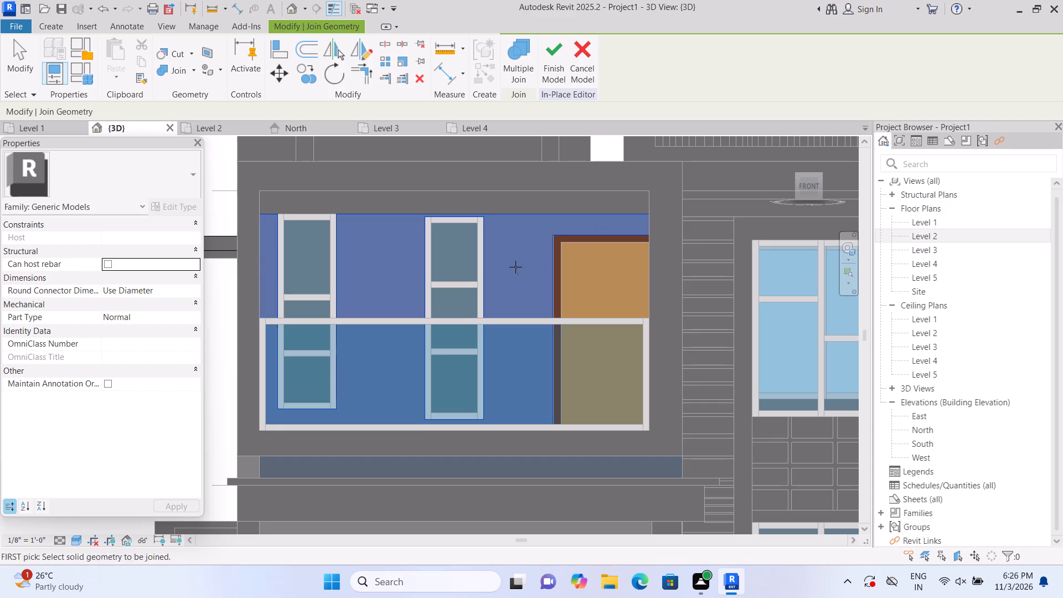
scroll(516, 269, down, 6)
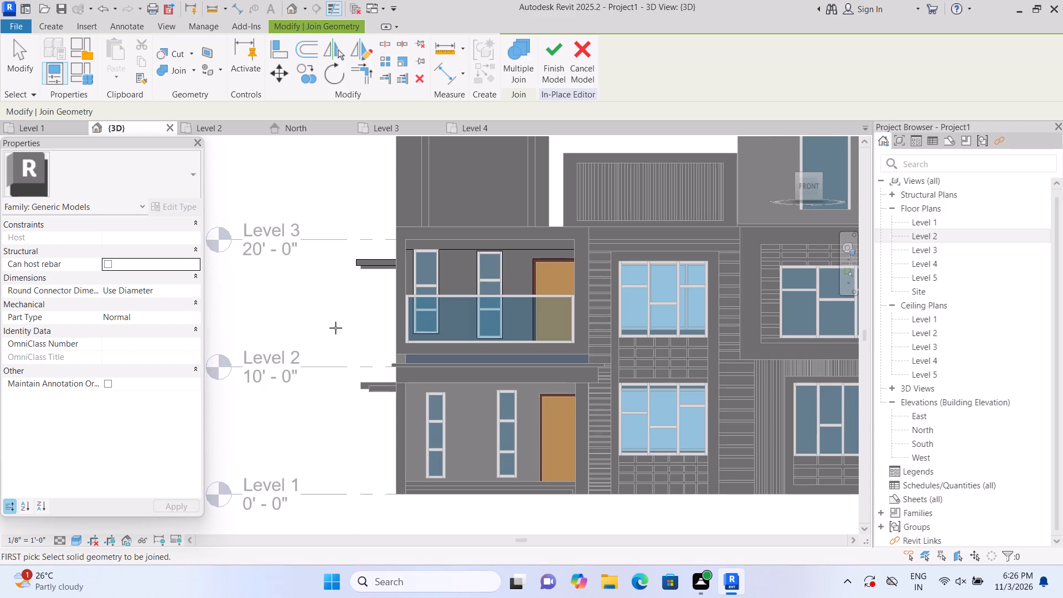
key(Escape)
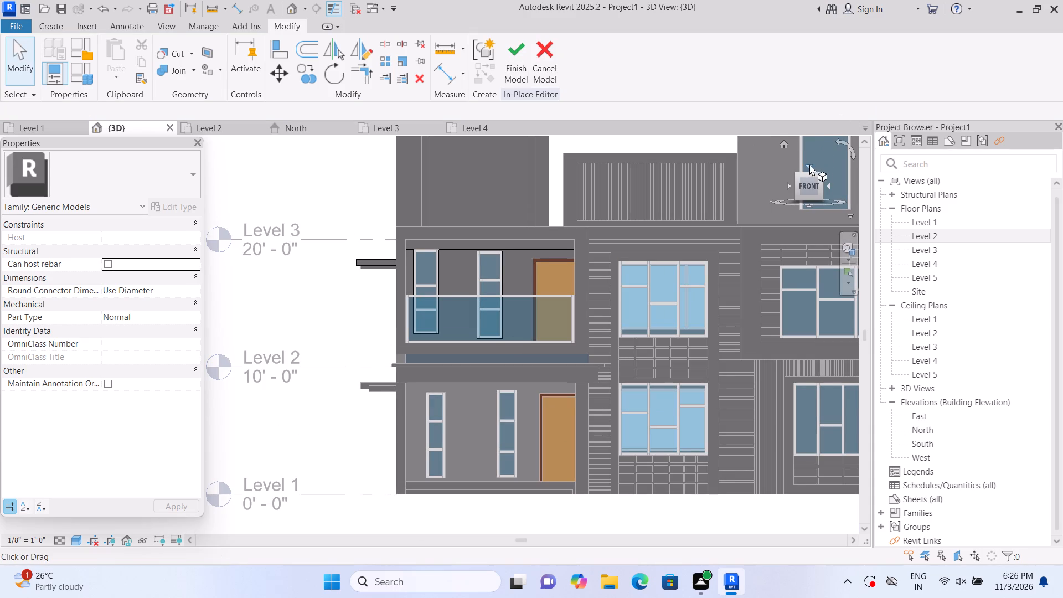
Examine the house and the Level 2 balcony's rear wall cladding from several angles in the 3D view.
click(783, 145)
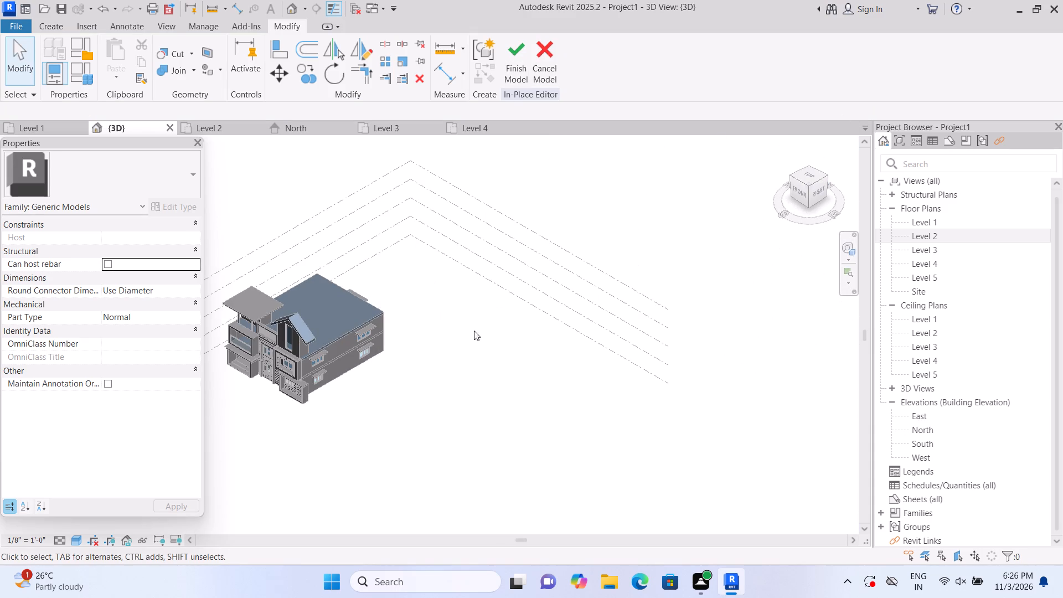
middle_drag(235, 427, 325, 362)
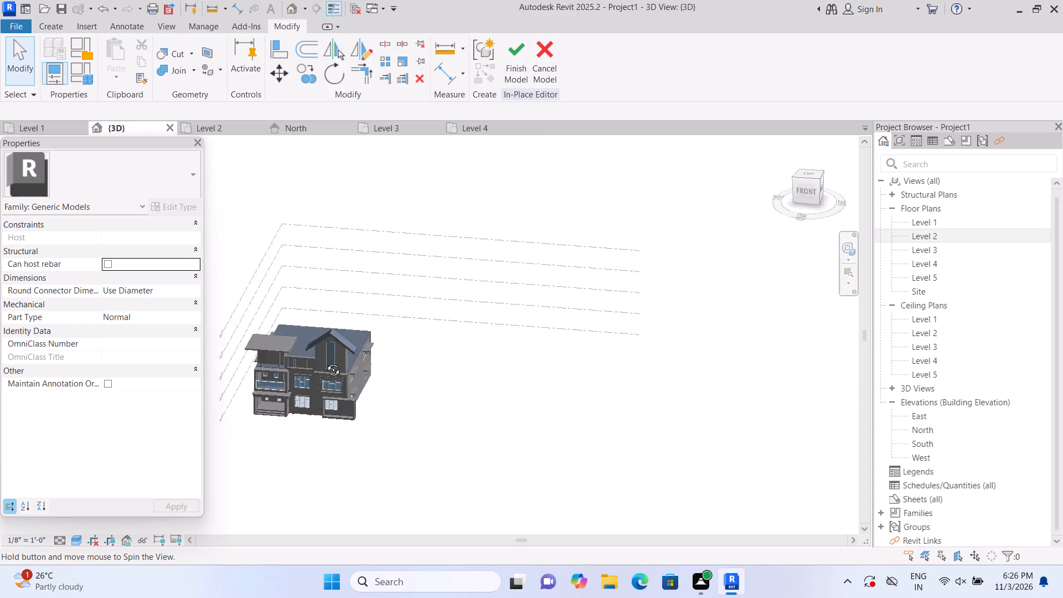
middle_drag(325, 362, 425, 387)
shift+scroll(407, 432, up, 7)
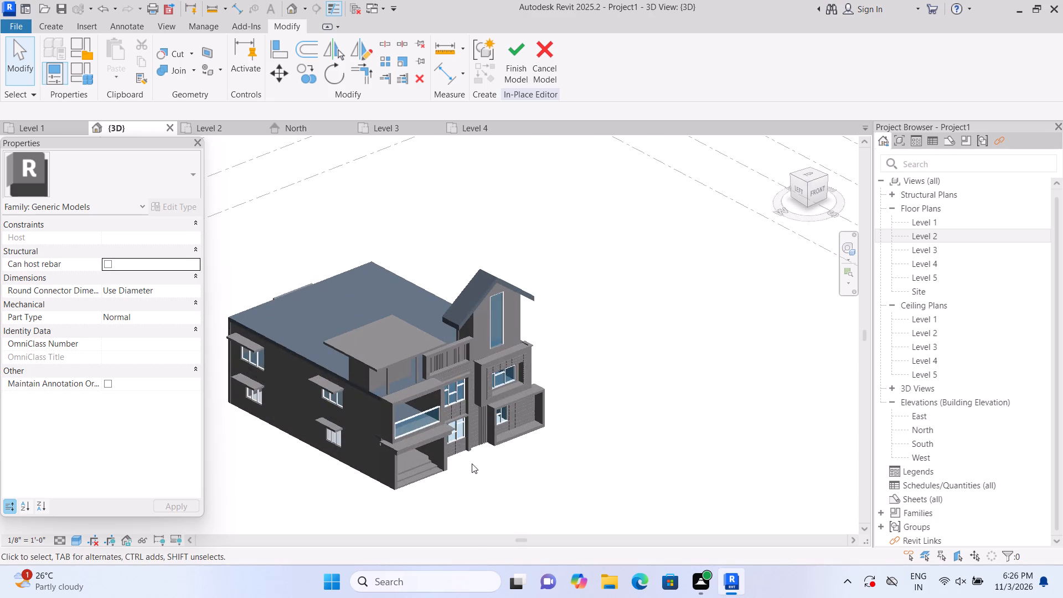
shift+middle_drag(481, 467, 418, 370)
shift+middle_drag(216, 374, 366, 408)
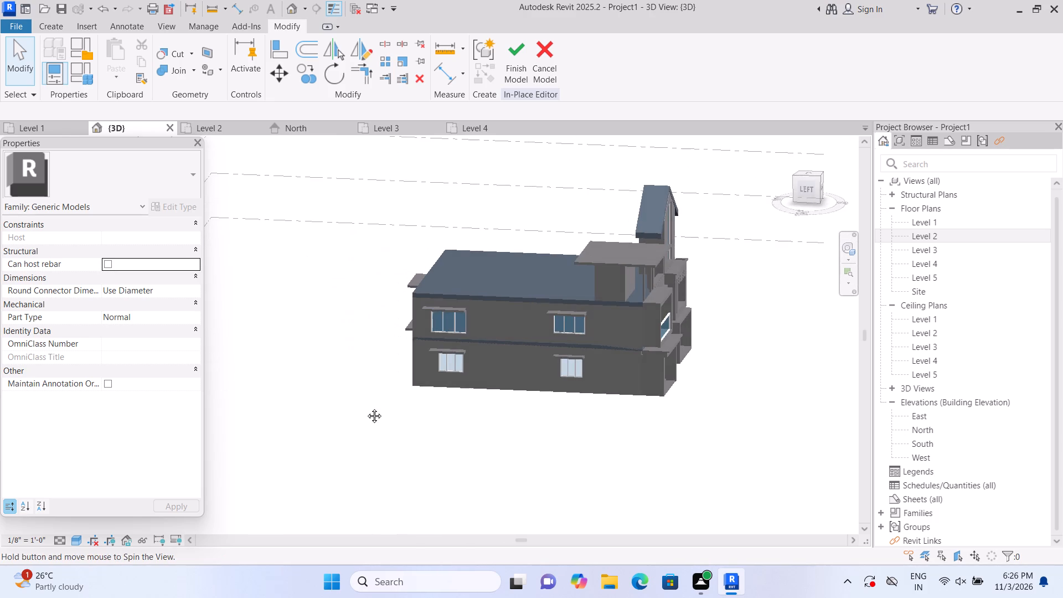
shift+middle_drag(366, 408, 364, 408)
shift+middle_drag(477, 445, 342, 453)
scroll(238, 447, up, 1)
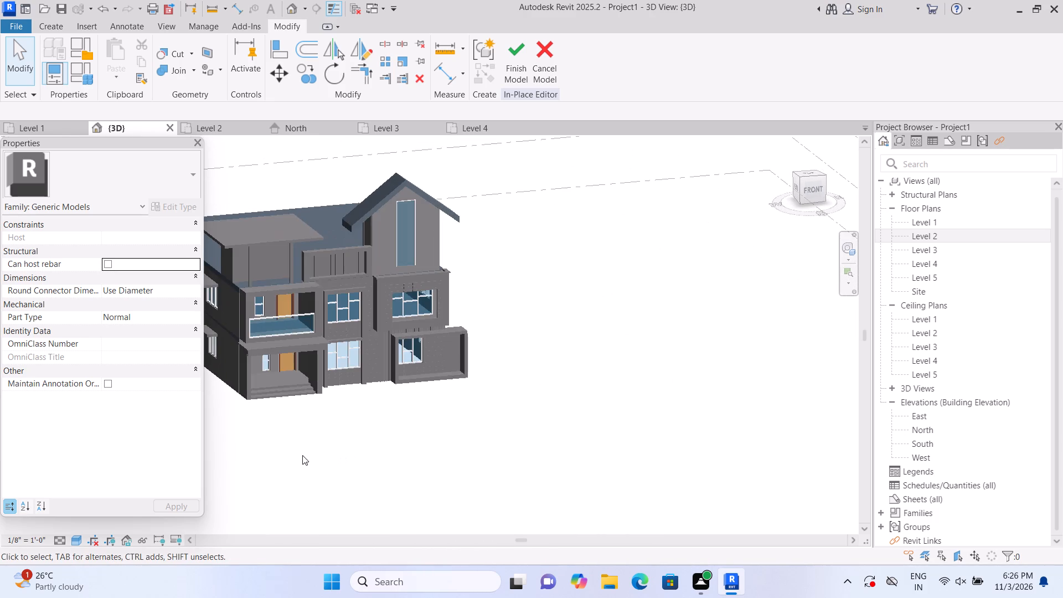
scroll(272, 426, up, 2)
middle_drag(279, 430, 411, 507)
scroll(381, 446, up, 4)
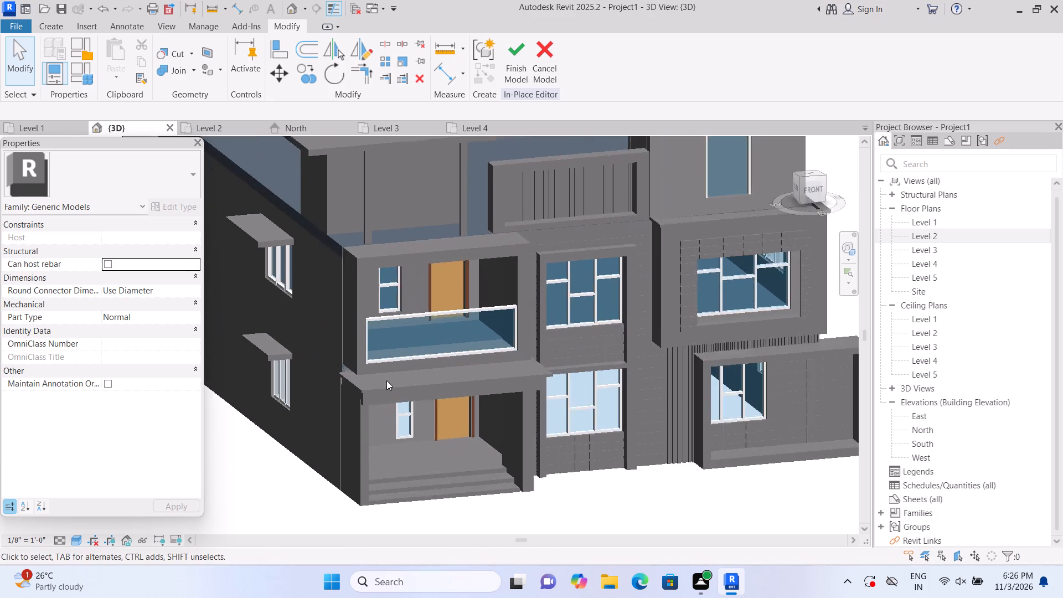
scroll(386, 380, up, 4)
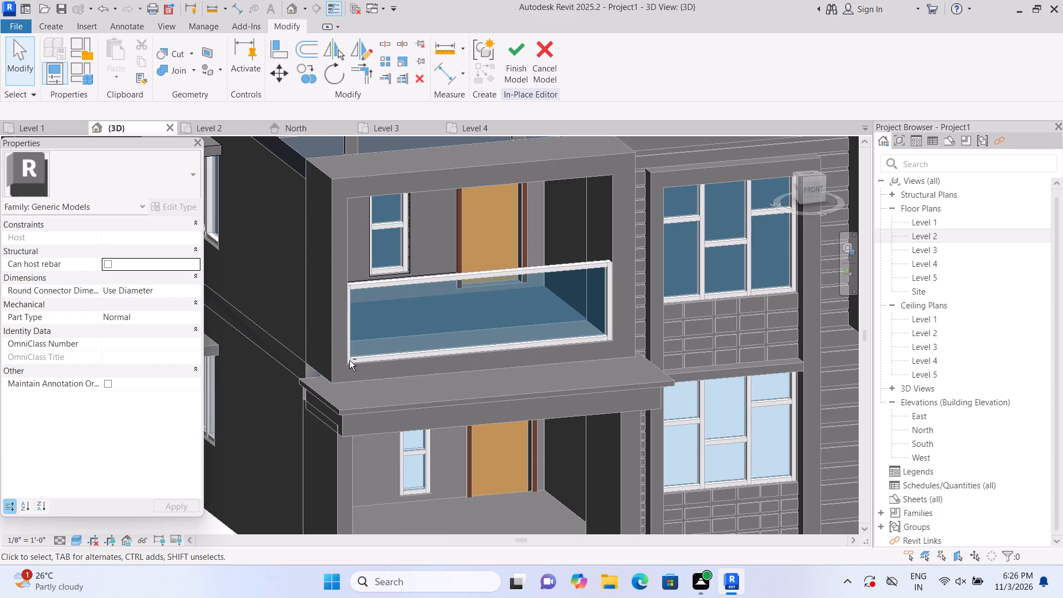
shift+middle_drag(349, 360, 385, 396)
middle_drag(487, 414, 203, 176)
scroll(677, 314, up, 2)
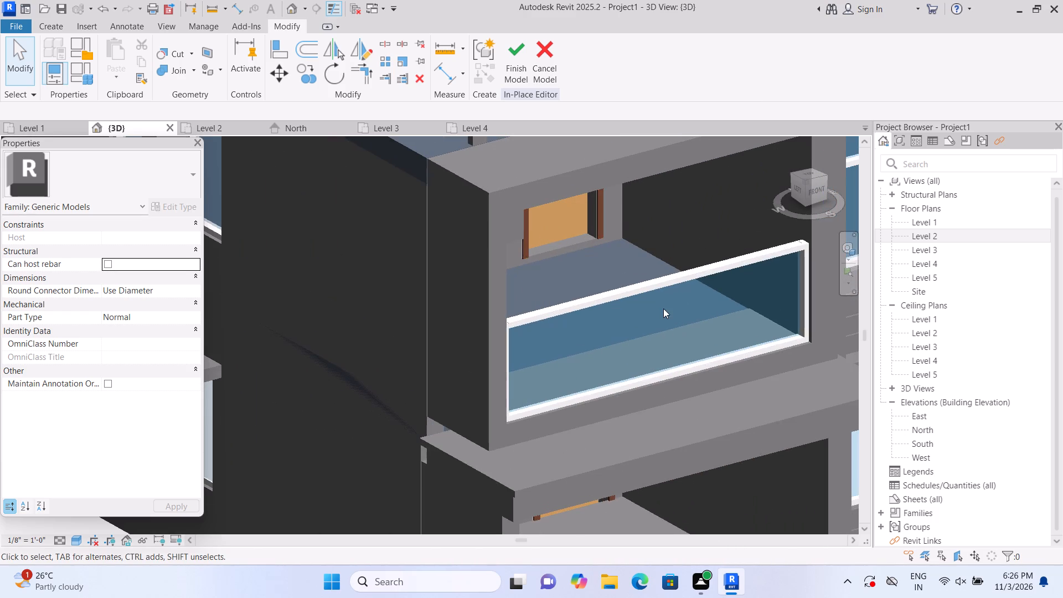
shift+middle_drag(609, 297, 598, 256)
middle_drag(572, 182, 632, 471)
shift+middle_drag(560, 406, 550, 371)
scroll(488, 233, up, 1)
middle_drag(497, 245, 643, 597)
middle_drag(503, 377, 546, 537)
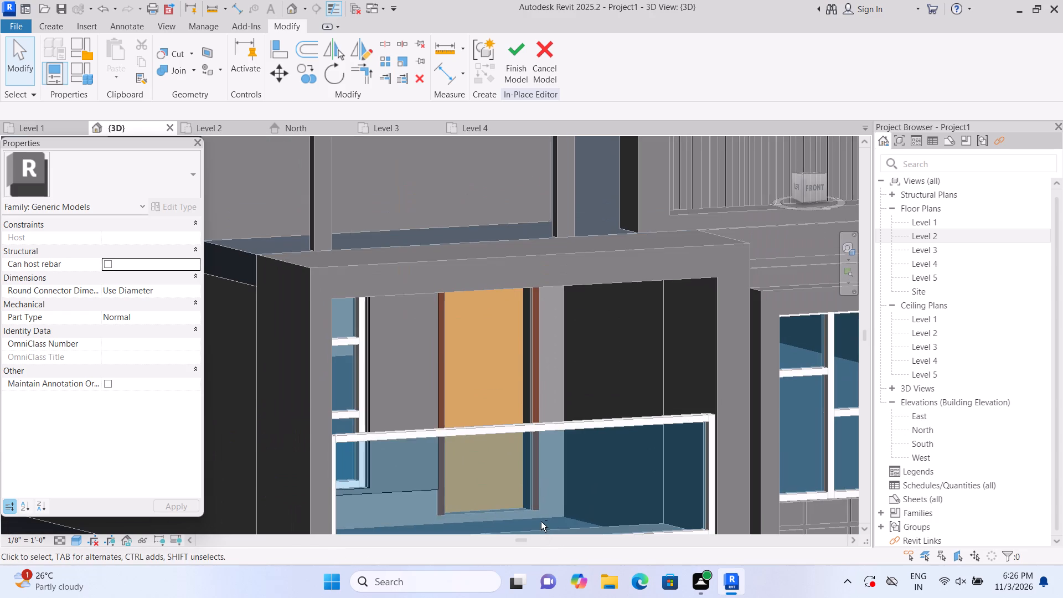
shift+middle_drag(541, 522, 536, 483)
scroll(459, 286, up, 1)
middle_drag(460, 287, 574, 590)
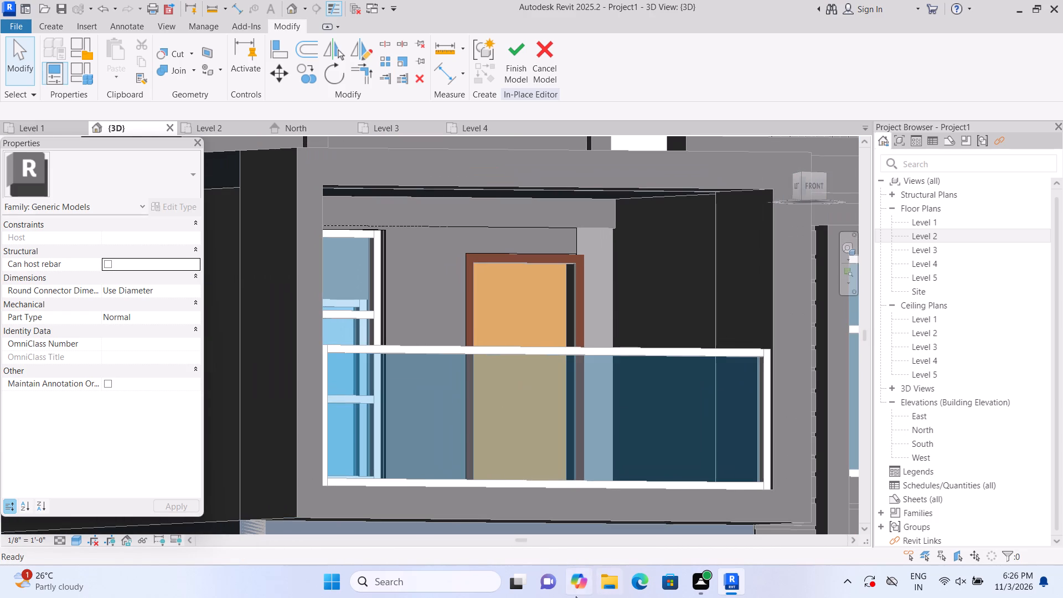
Stretch the end of the cladding strip above the balcony door to meet the adjoining side wall.
click(569, 233)
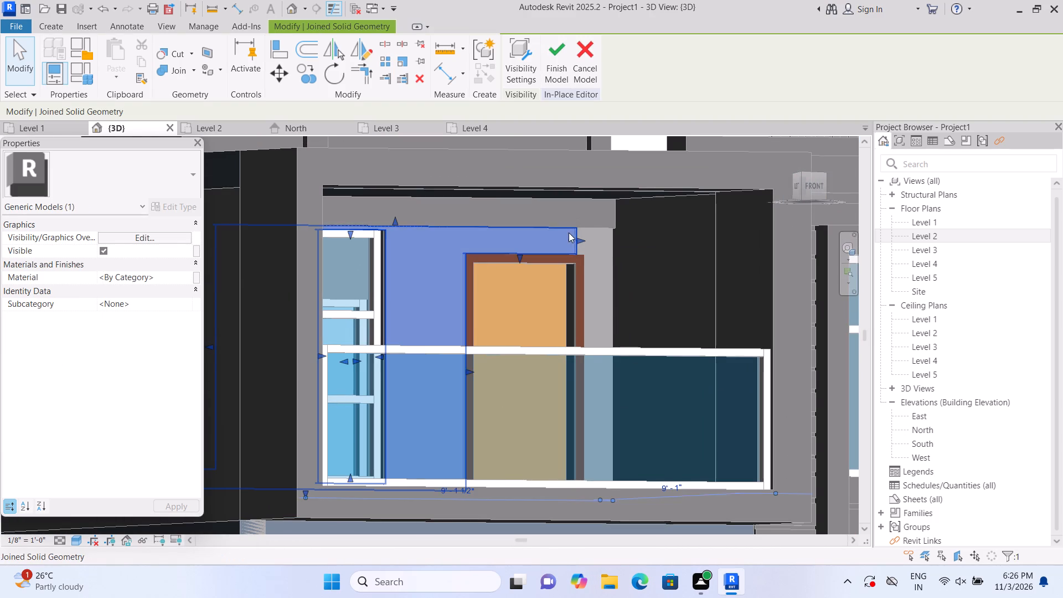
drag(578, 238, 617, 246)
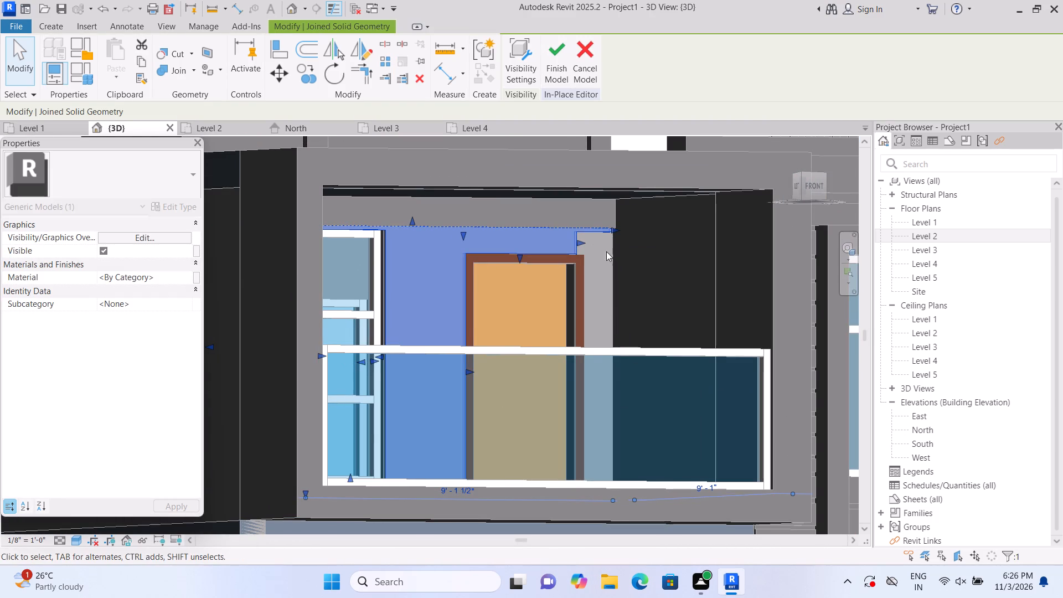
drag(581, 240, 622, 248)
click(622, 248)
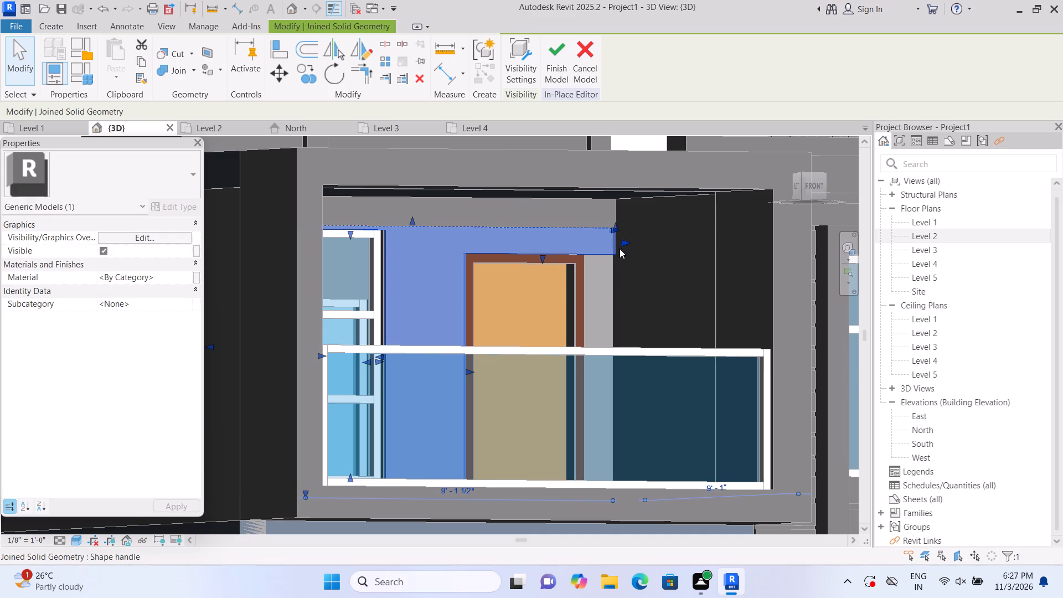
click(606, 292)
scroll(612, 228, up, 1)
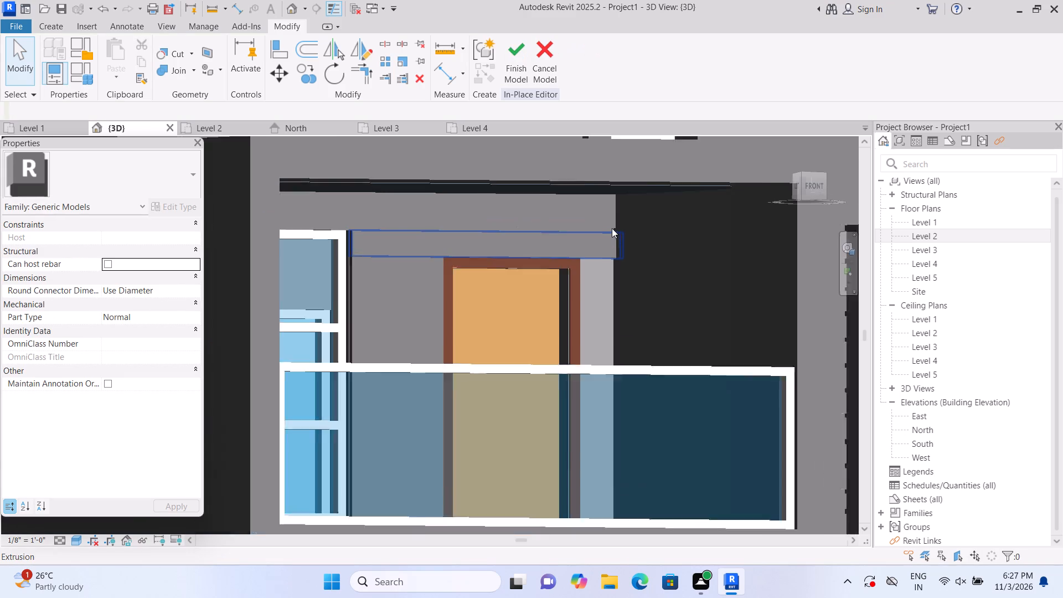
scroll(612, 228, up, 1)
click(597, 228)
click(613, 230)
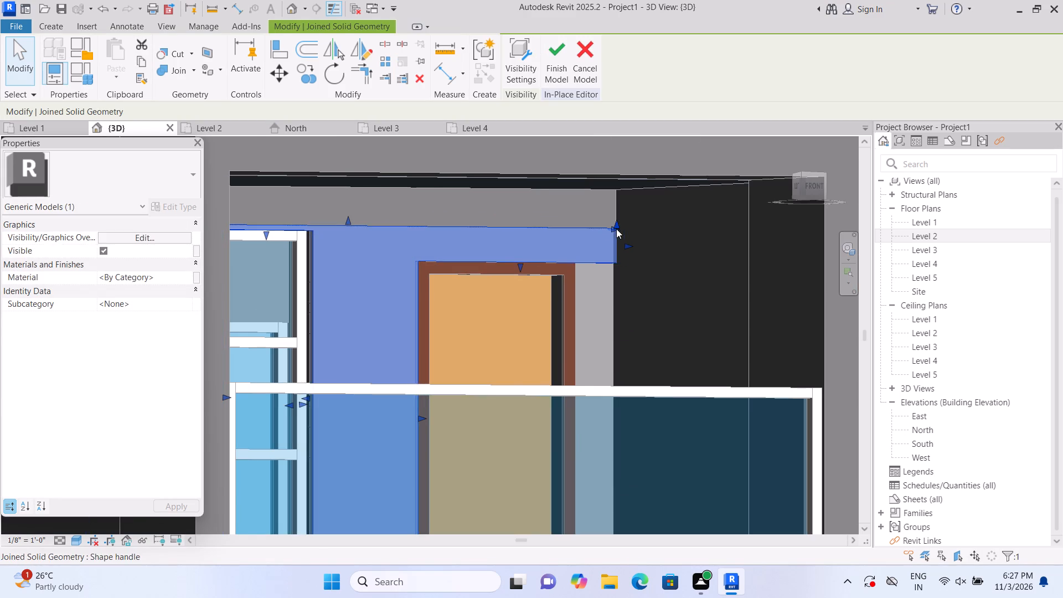
click(589, 316)
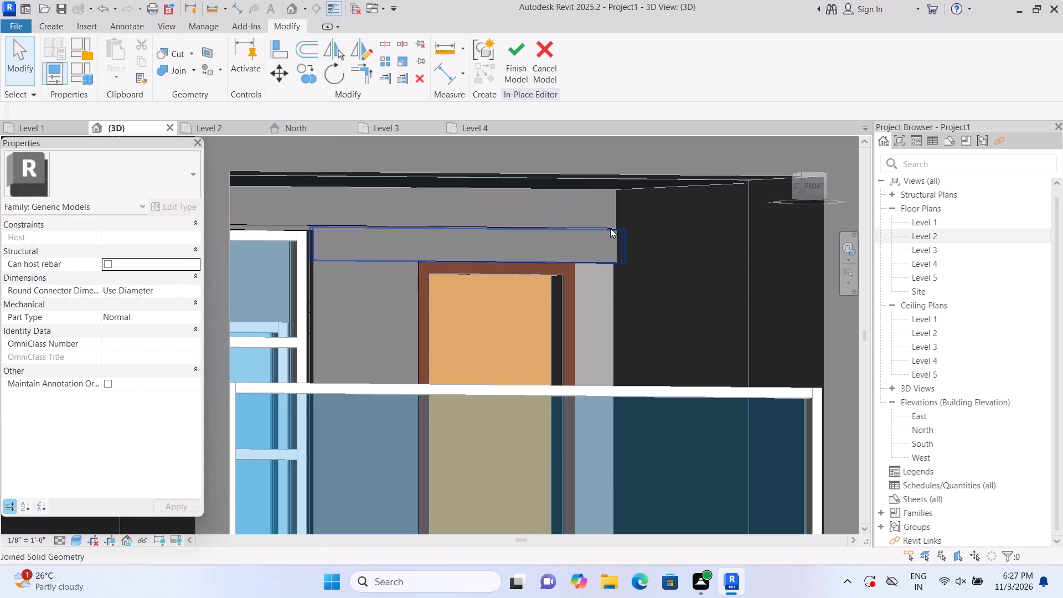
click(610, 228)
click(595, 323)
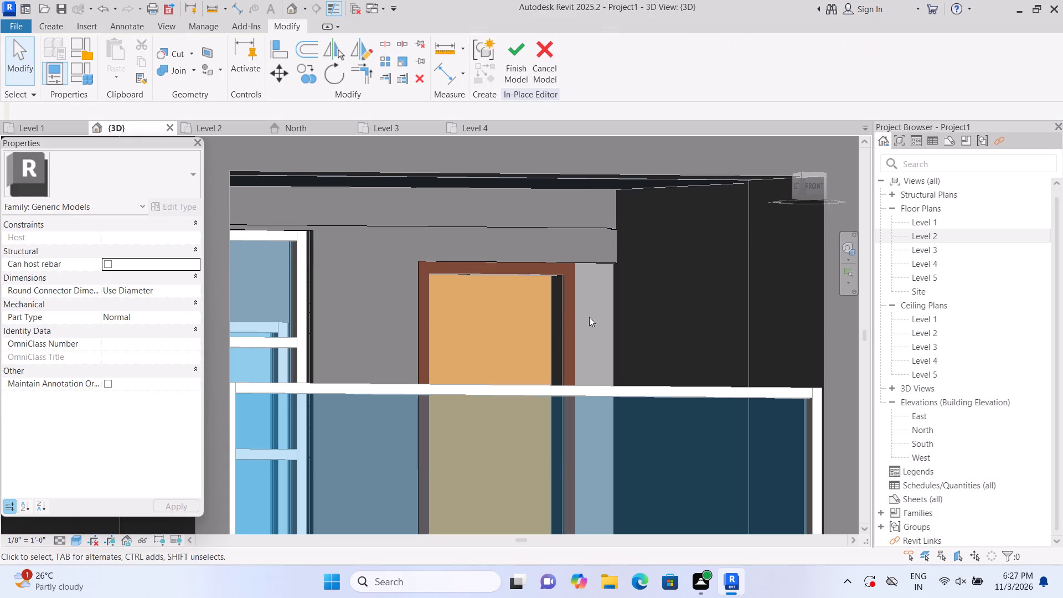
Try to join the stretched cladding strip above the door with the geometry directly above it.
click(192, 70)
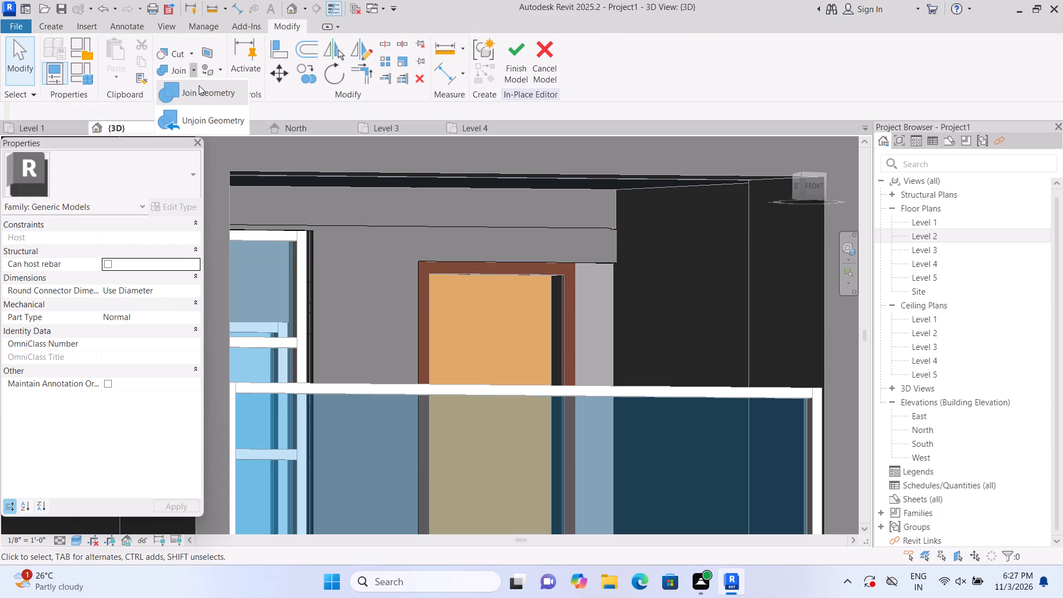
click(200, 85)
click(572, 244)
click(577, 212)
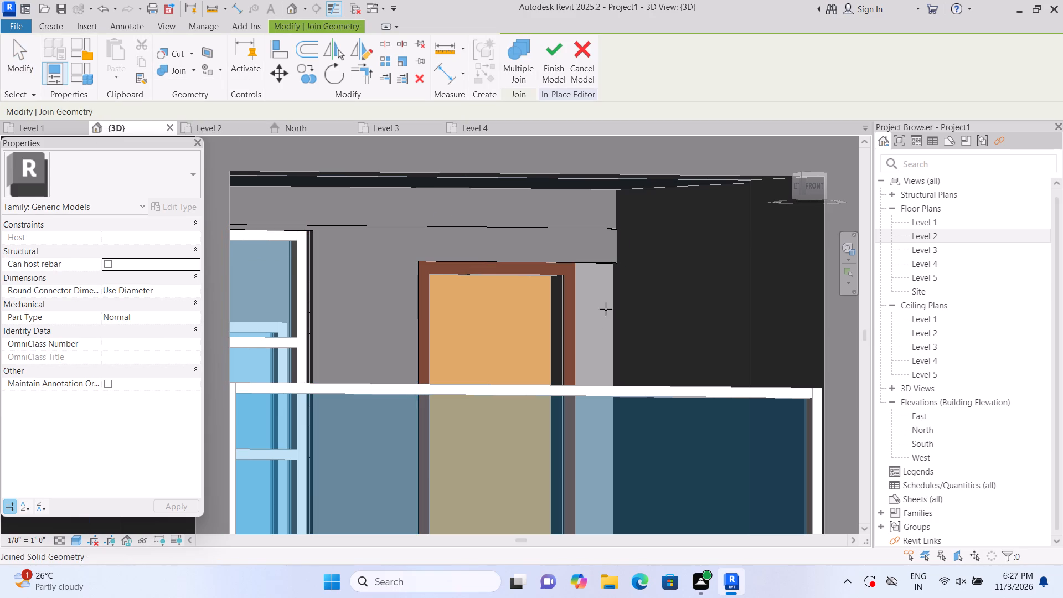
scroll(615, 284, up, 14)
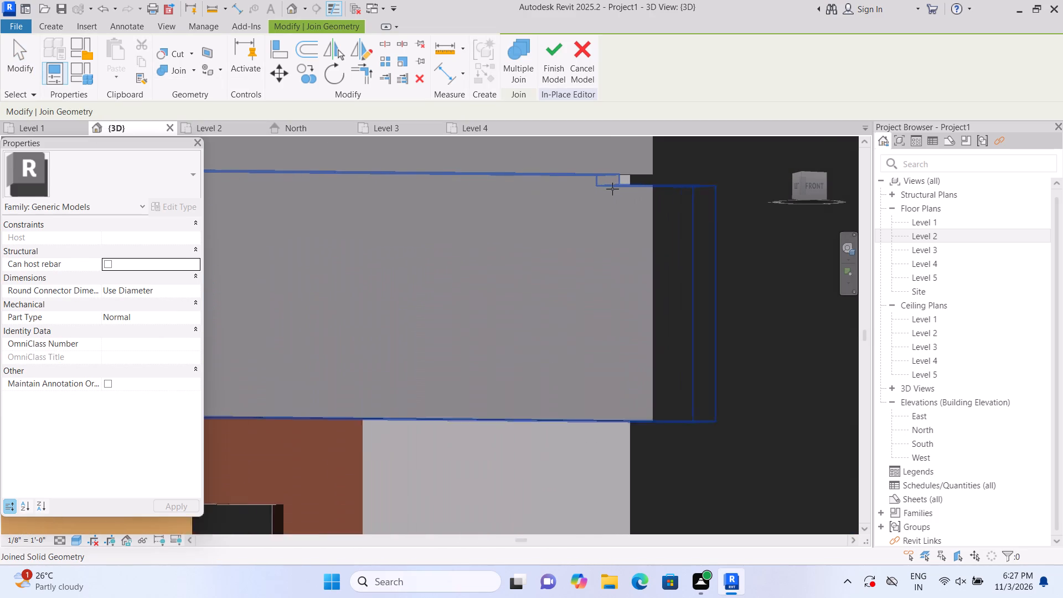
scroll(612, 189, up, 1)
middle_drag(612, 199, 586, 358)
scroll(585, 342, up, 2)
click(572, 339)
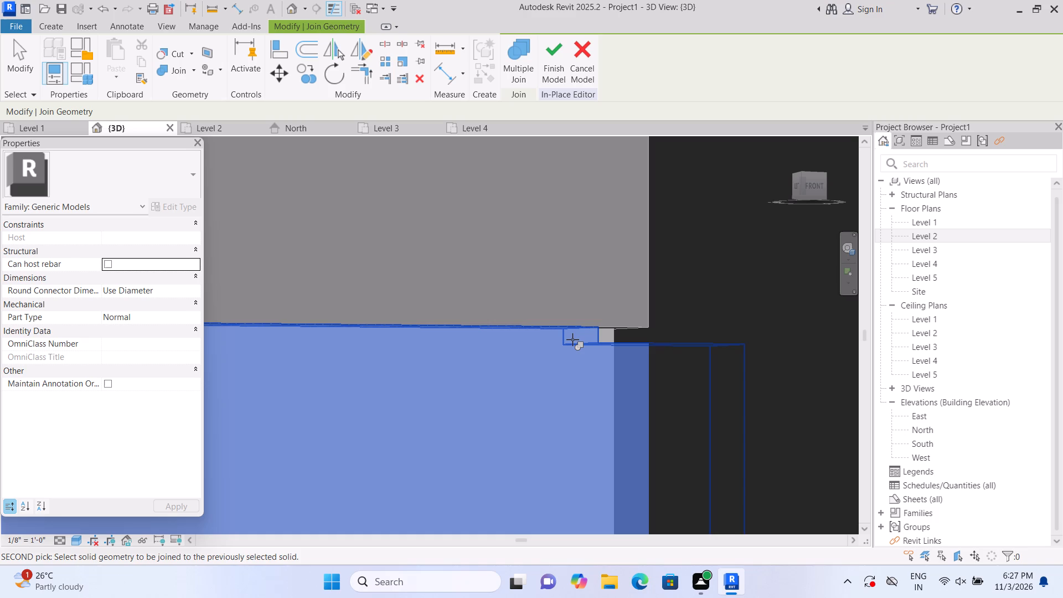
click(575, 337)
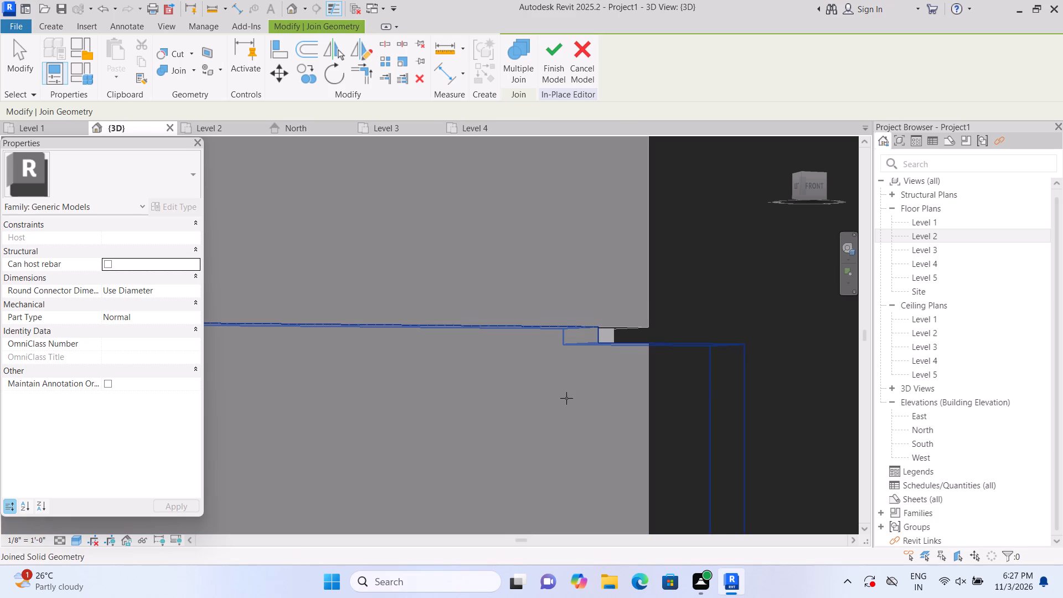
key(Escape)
Unjoin the thin top strip from the joined cladding above the door, and end the Unjoin Geometry command.
click(194, 70)
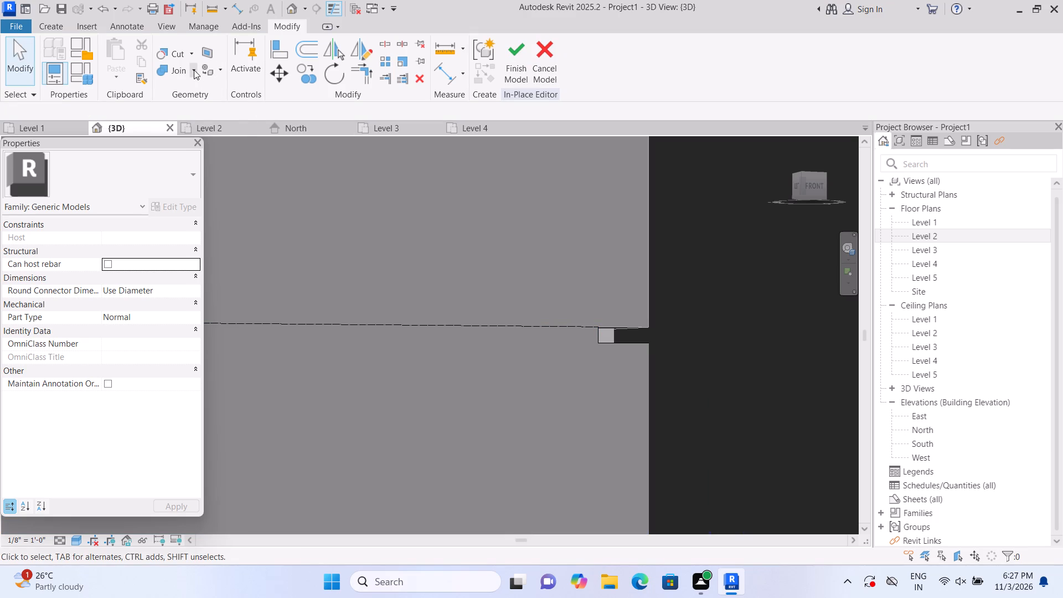
click(196, 114)
click(610, 338)
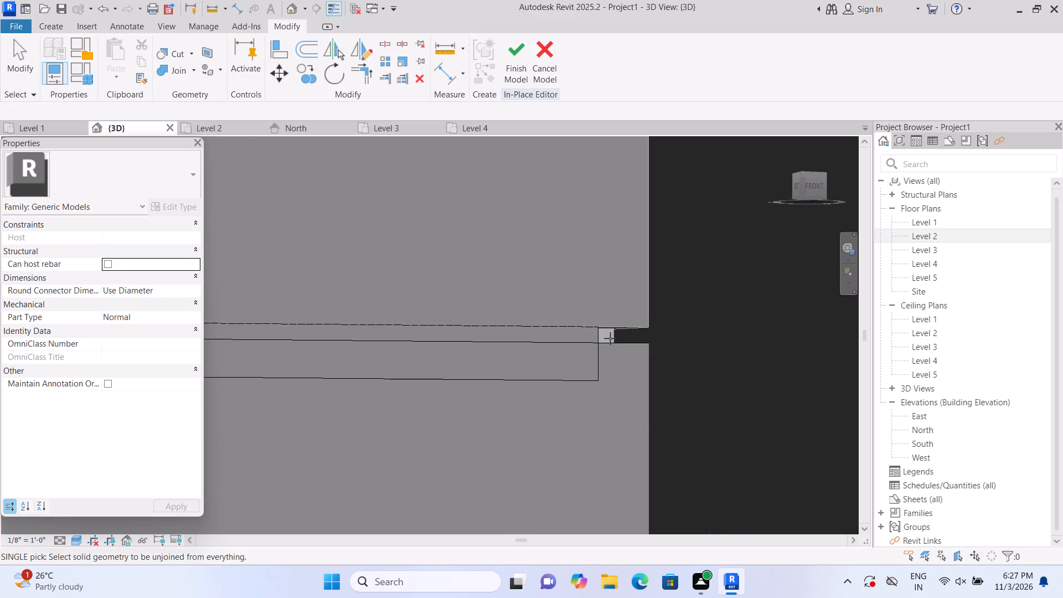
click(574, 340)
key(Escape)
Stretch the thin top strip's end to the side wall, in line with the wall face above it.
click(587, 332)
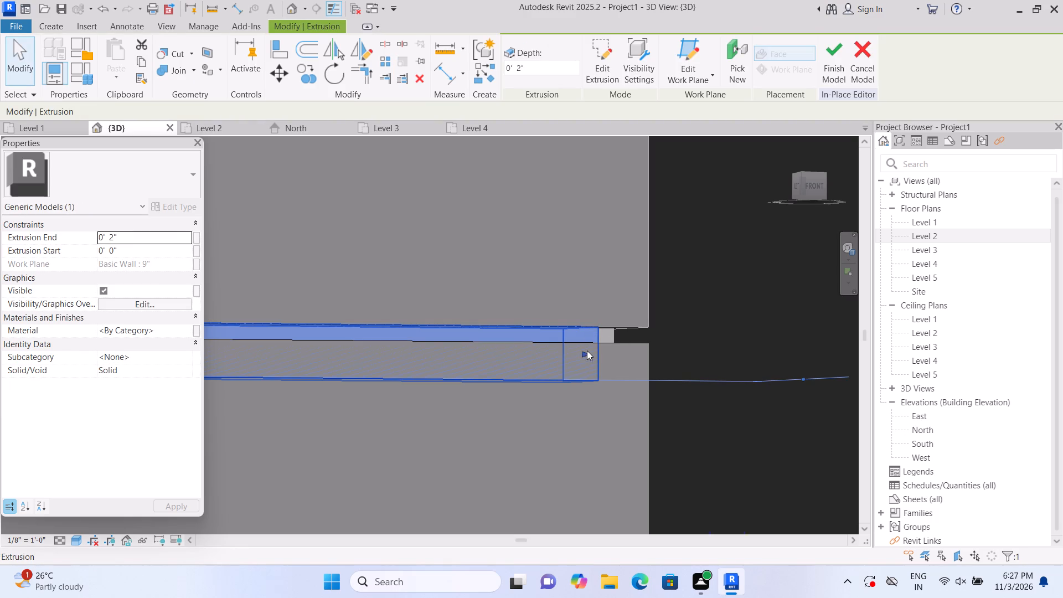
drag(587, 350, 629, 362)
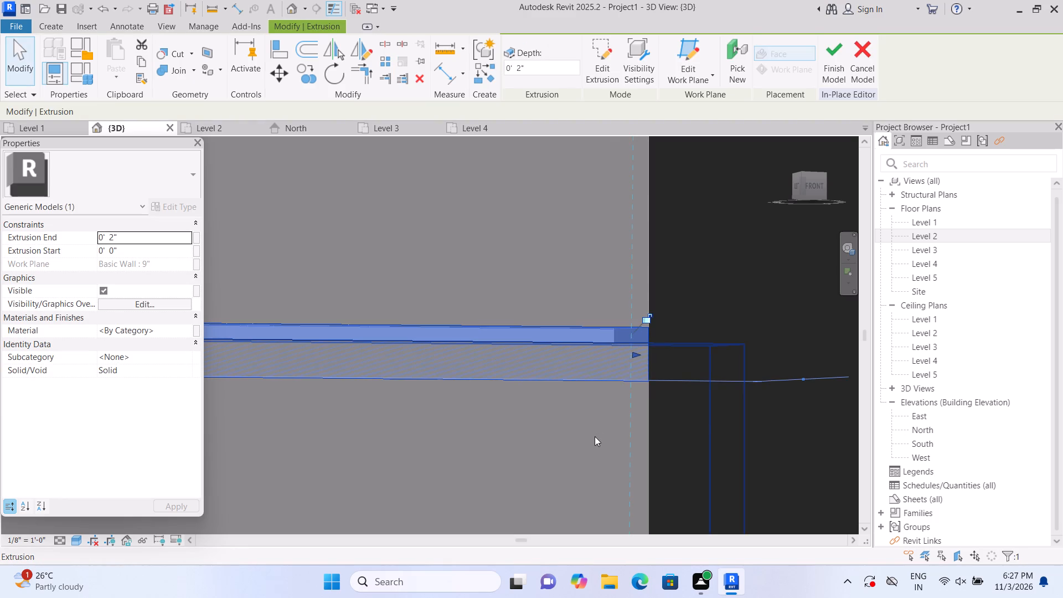
click(595, 437)
scroll(594, 436, down, 3)
key(Escape)
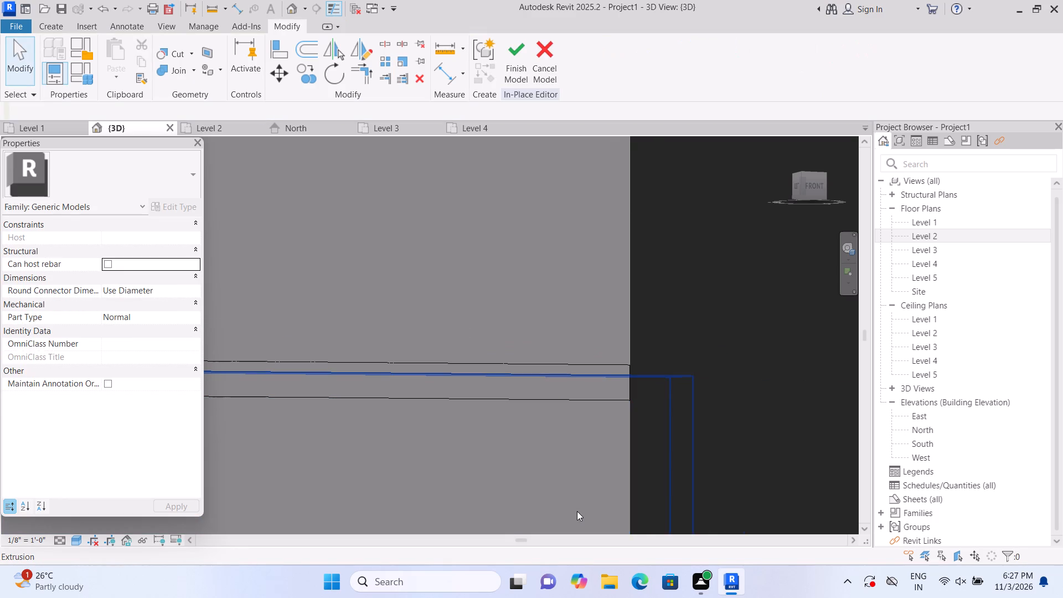
Join the thin top strip with the cladding strip directly below it, above the balcony door.
scroll(579, 512, down, 3)
middle_drag(575, 497, 609, 381)
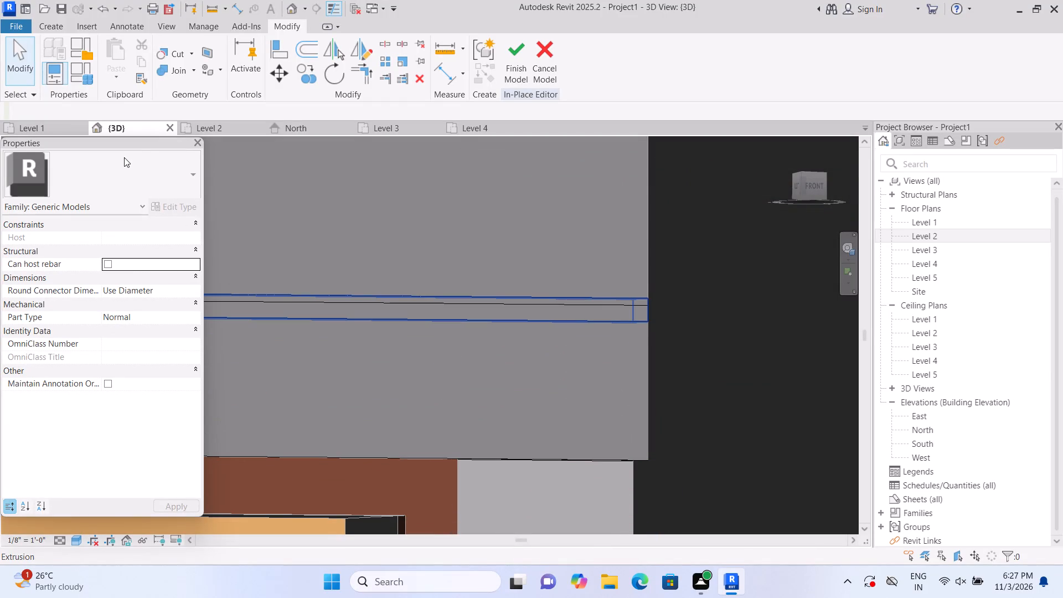
click(197, 66)
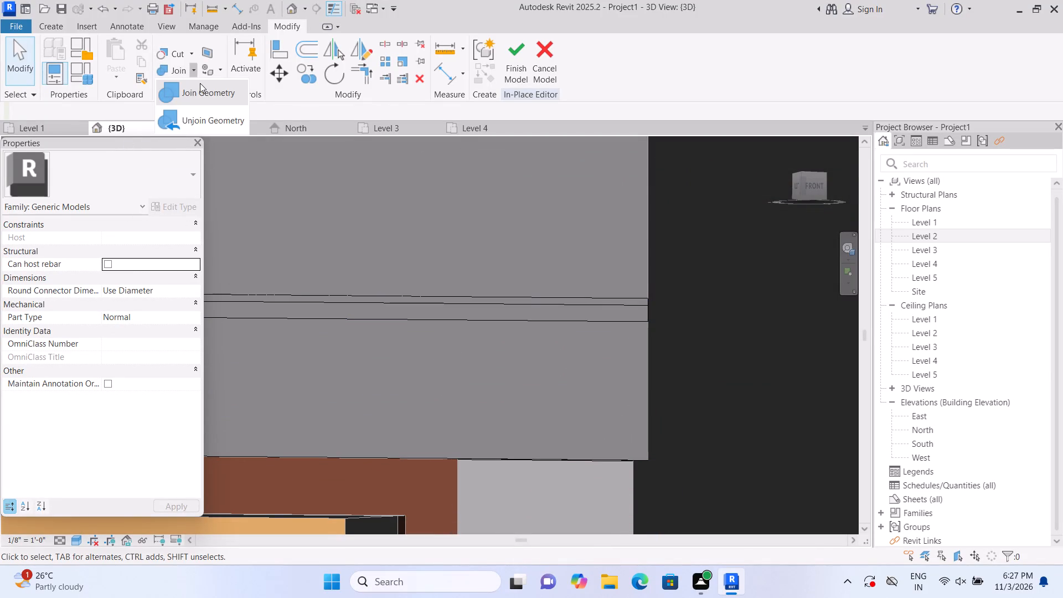
click(200, 83)
click(602, 293)
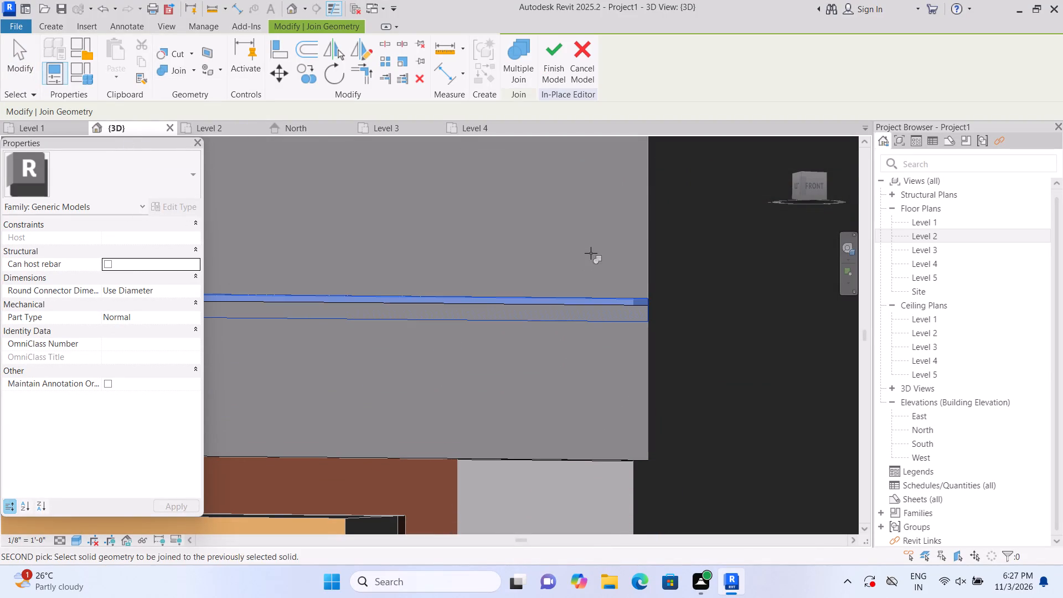
click(591, 253)
double_click(592, 253)
click(595, 306)
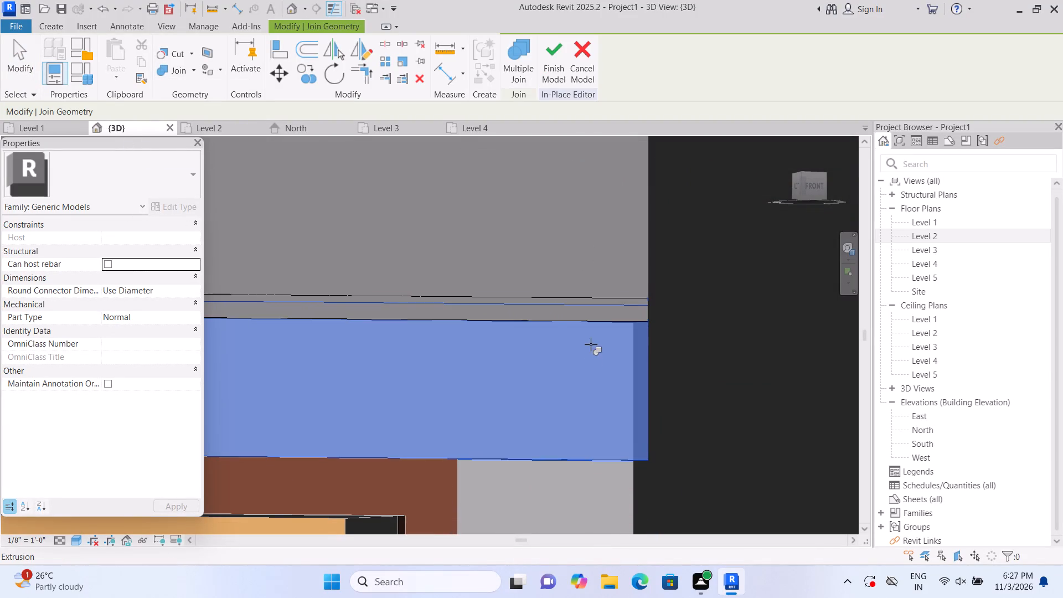
click(591, 359)
click(591, 248)
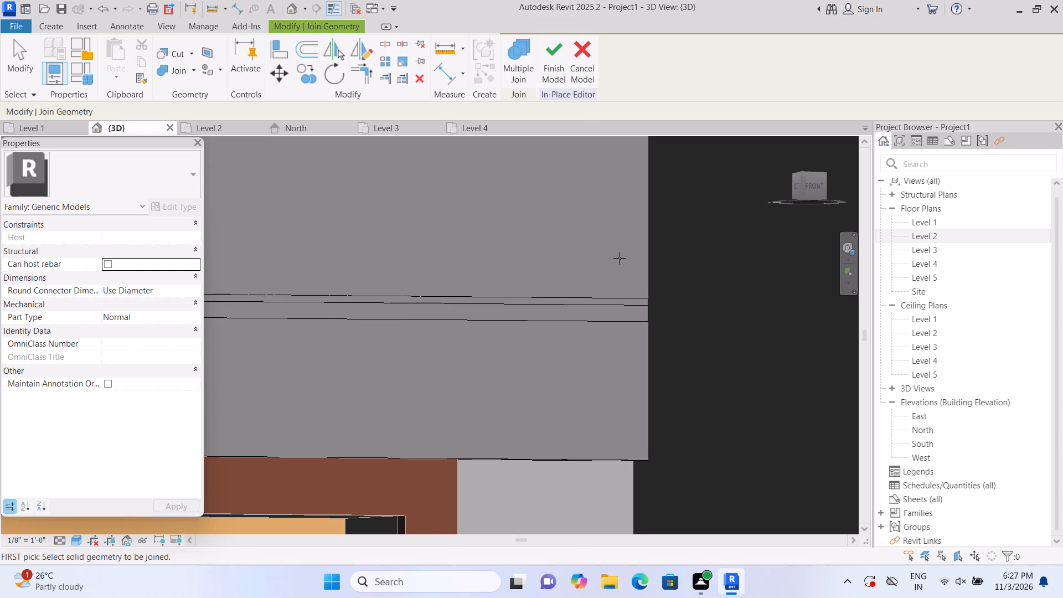
scroll(644, 274, down, 8)
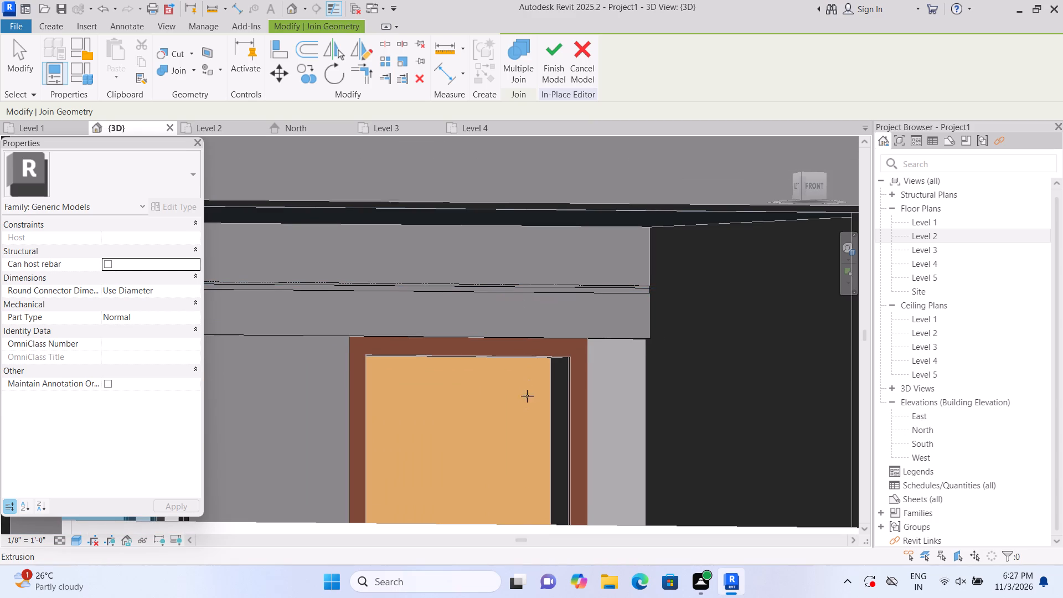
click(549, 323)
click(563, 254)
click(567, 312)
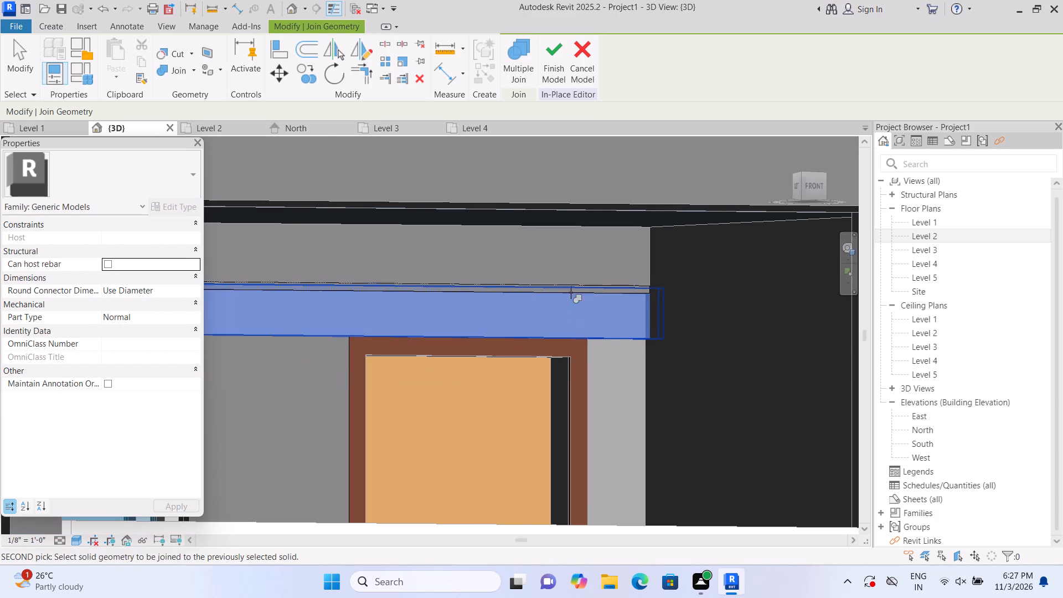
click(575, 286)
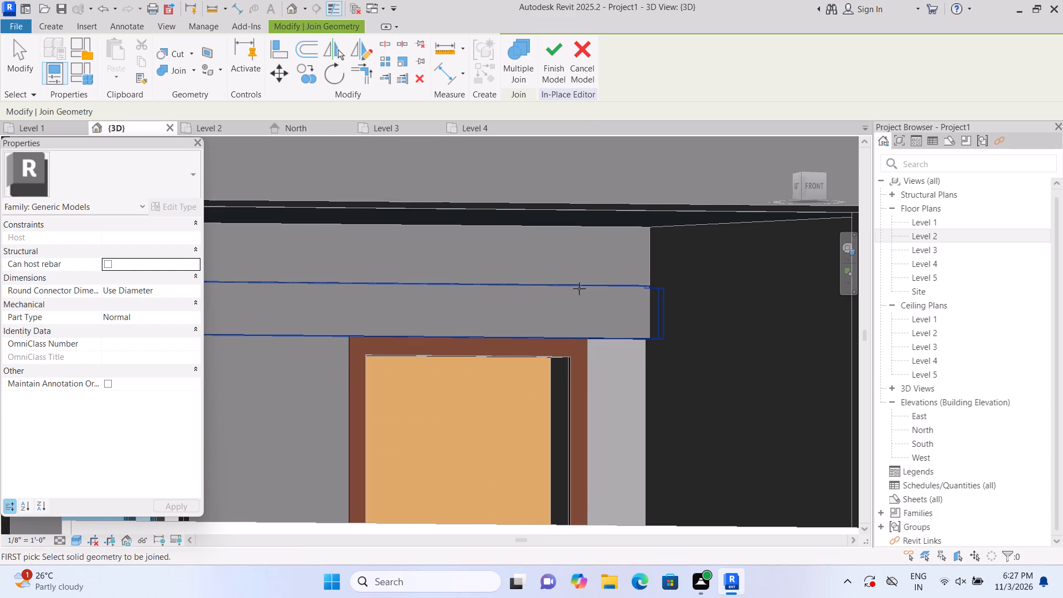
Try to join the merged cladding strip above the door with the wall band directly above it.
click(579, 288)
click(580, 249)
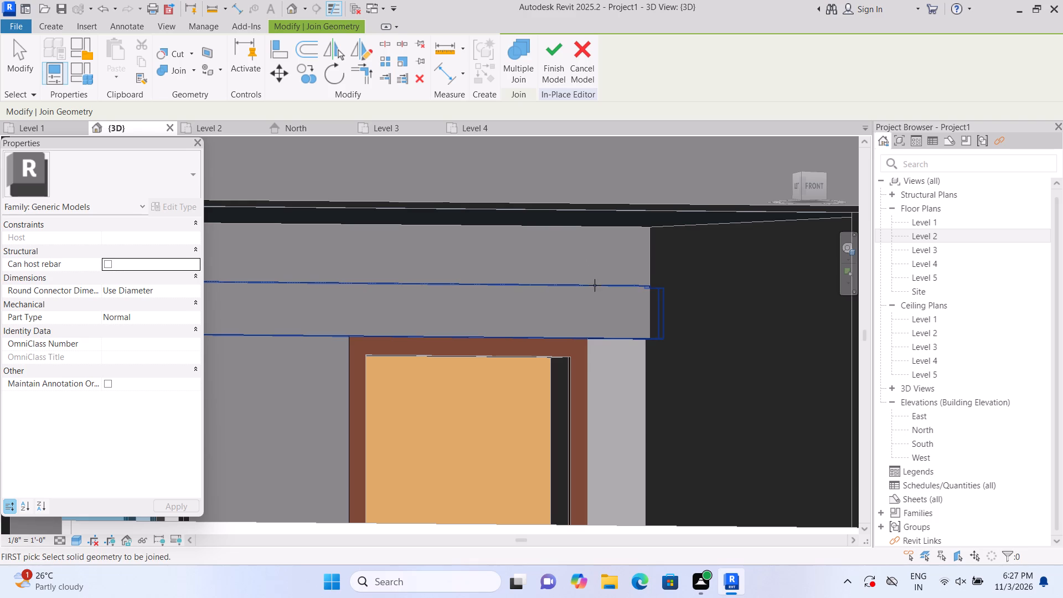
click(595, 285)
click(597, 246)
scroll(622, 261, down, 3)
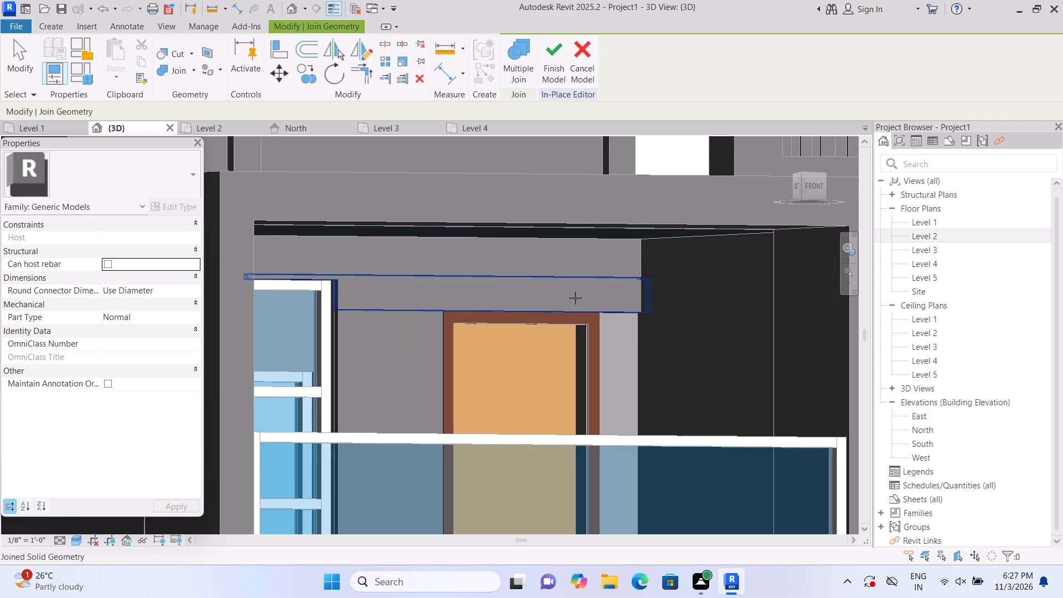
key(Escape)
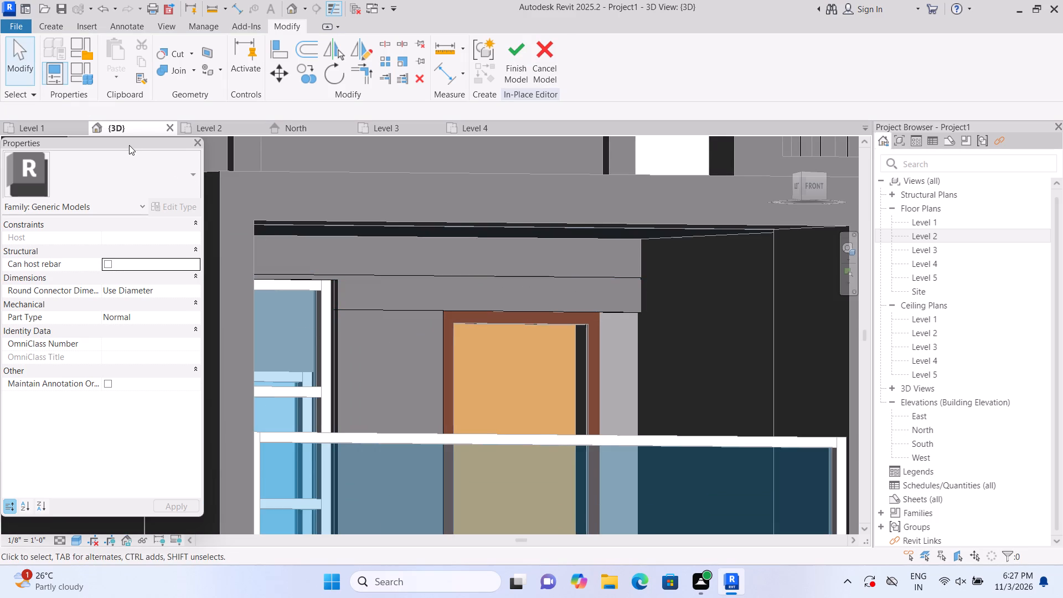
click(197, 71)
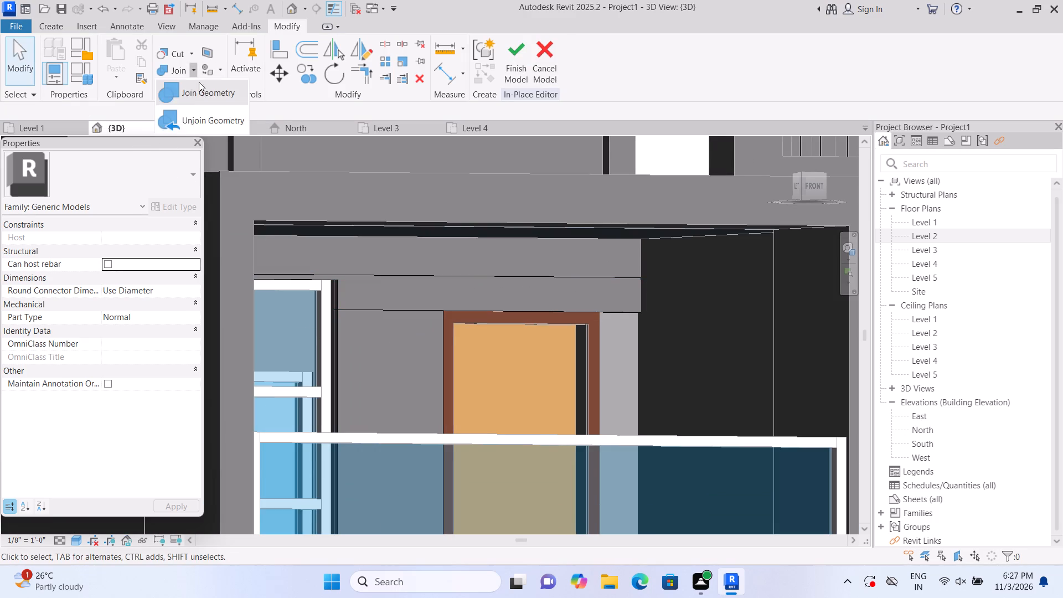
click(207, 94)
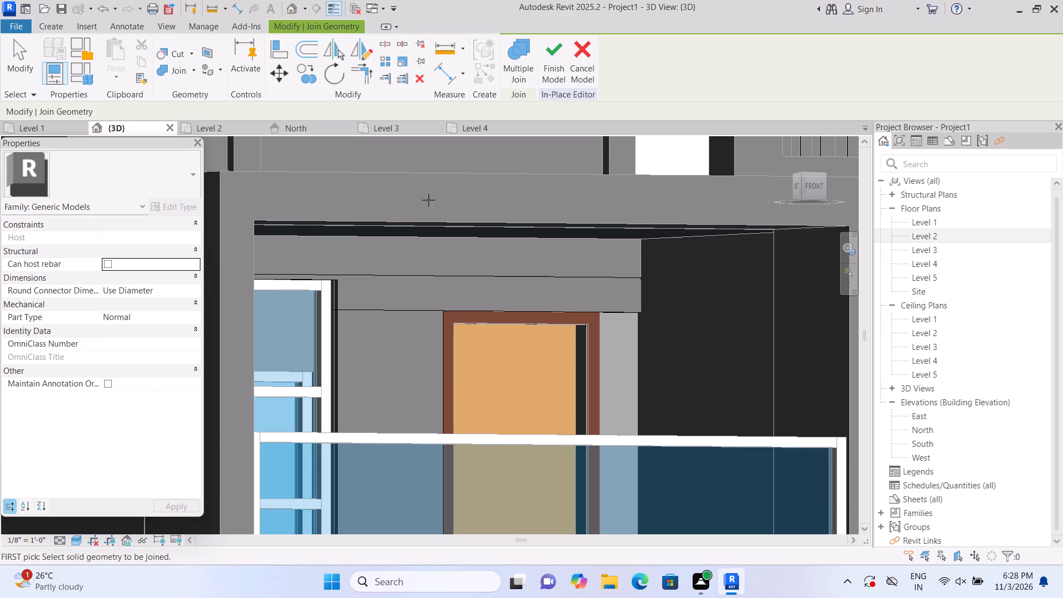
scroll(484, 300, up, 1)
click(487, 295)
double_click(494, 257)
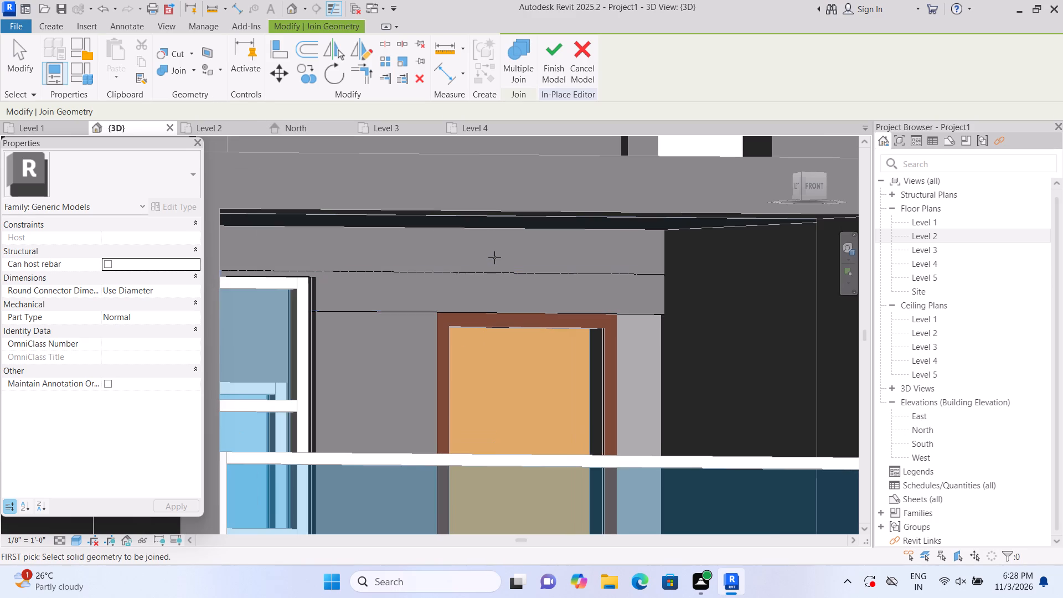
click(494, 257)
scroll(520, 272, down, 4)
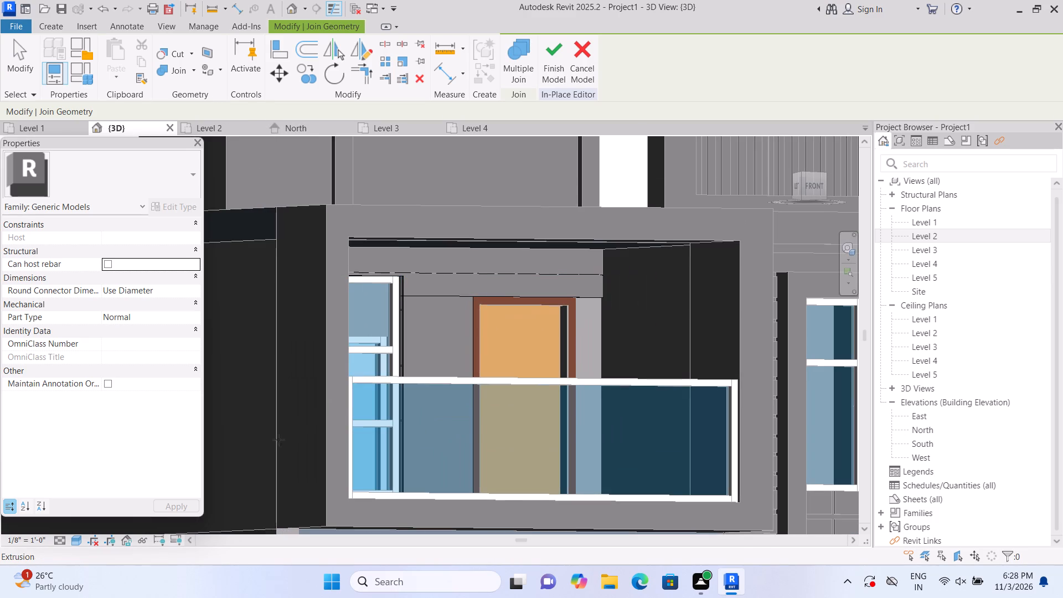
Finish the in-place cladding model.
scroll(425, 367, up, 4)
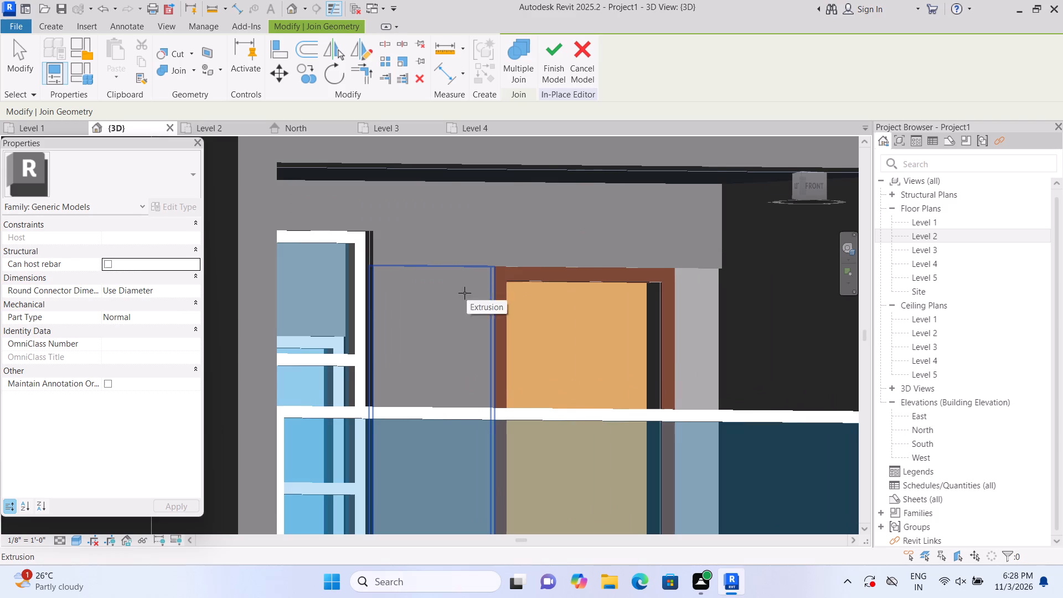
scroll(437, 306, up, 1)
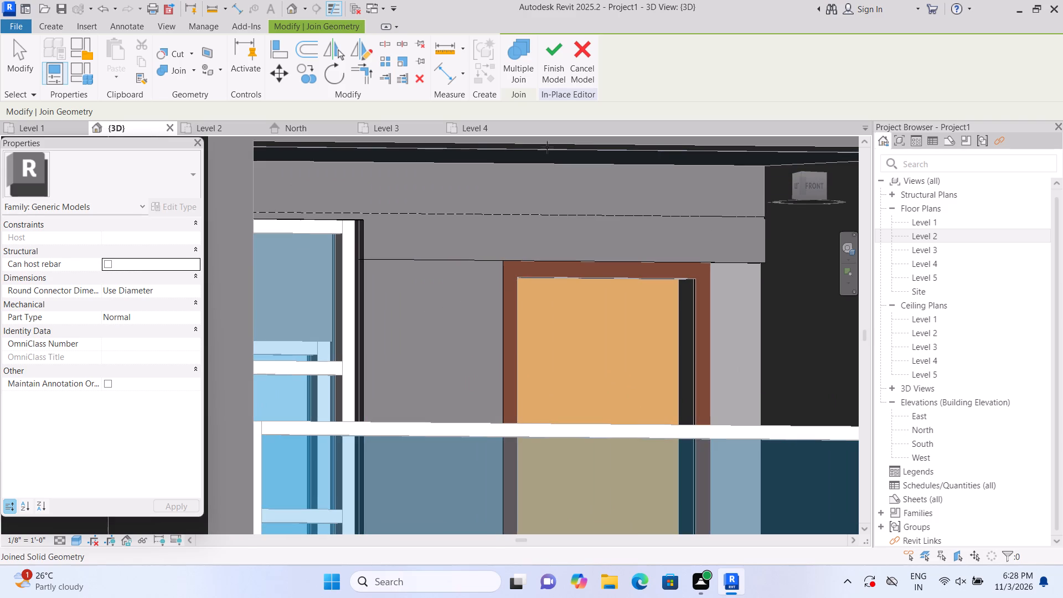
click(557, 74)
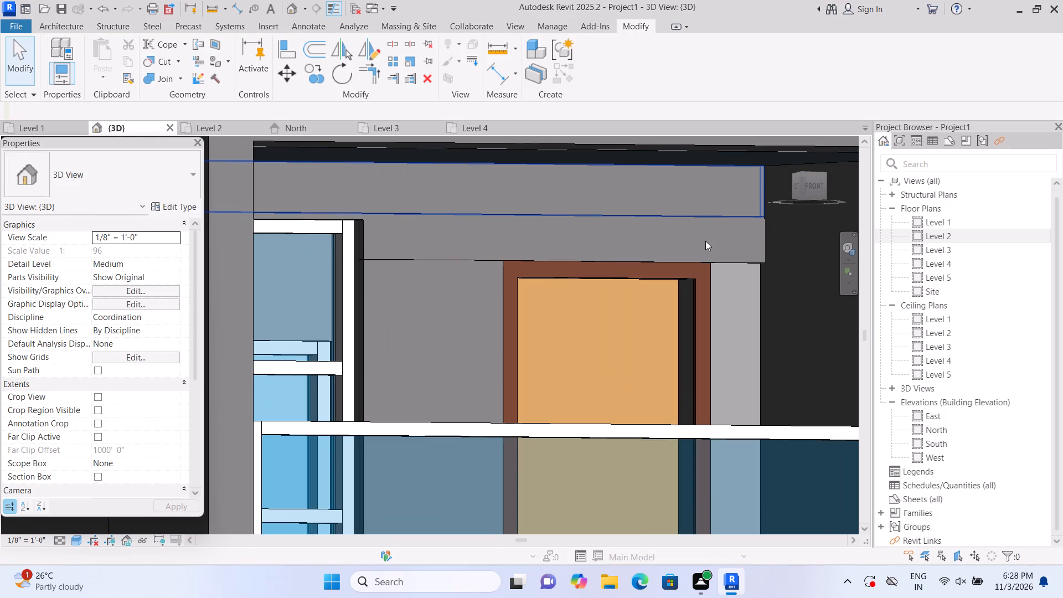
Join the wall band below the balcony ceiling with the cladding above the door, and end the Join Geometry command.
scroll(747, 255, up, 5)
middle_drag(718, 291, 718, 295)
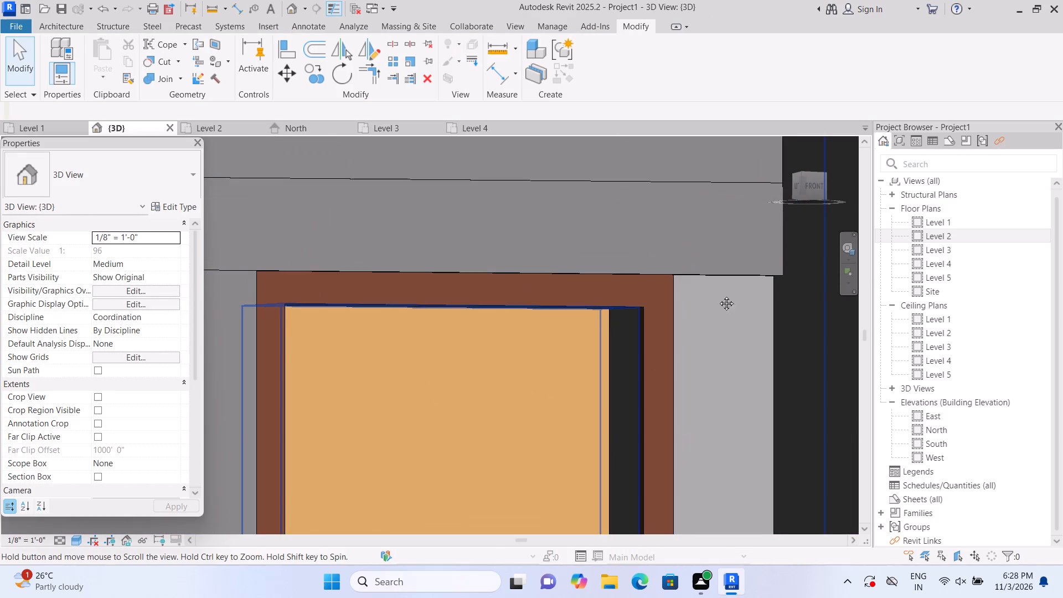
middle_drag(718, 295, 655, 442)
scroll(654, 437, up, 4)
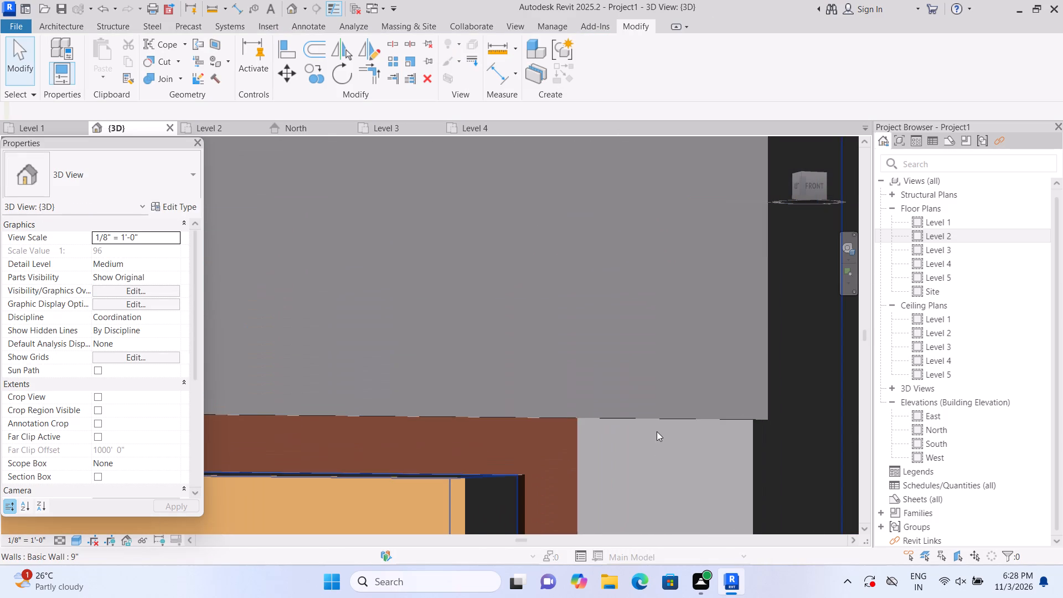
scroll(687, 432, down, 4)
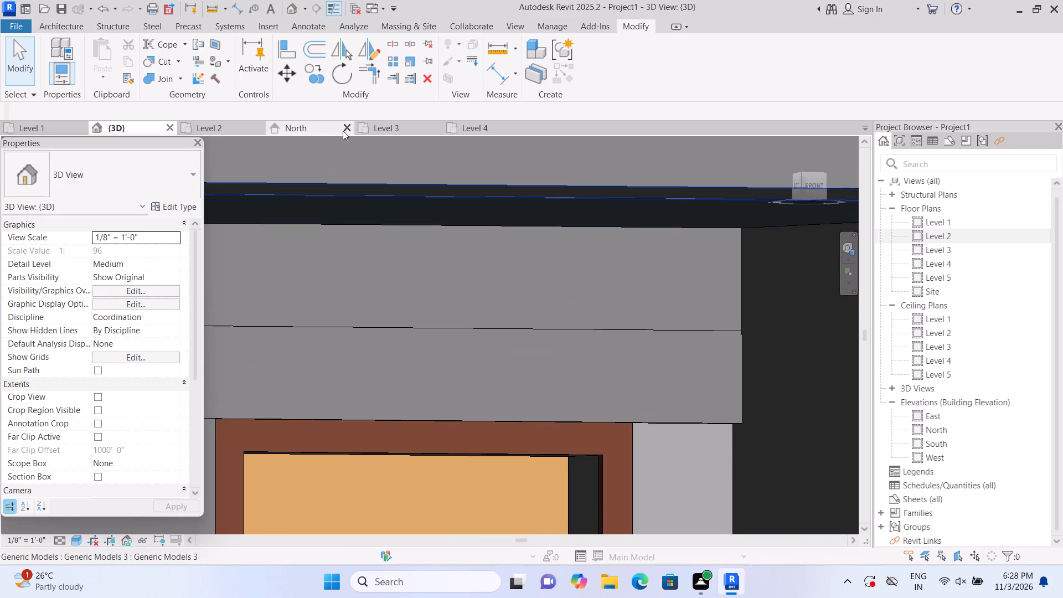
click(178, 84)
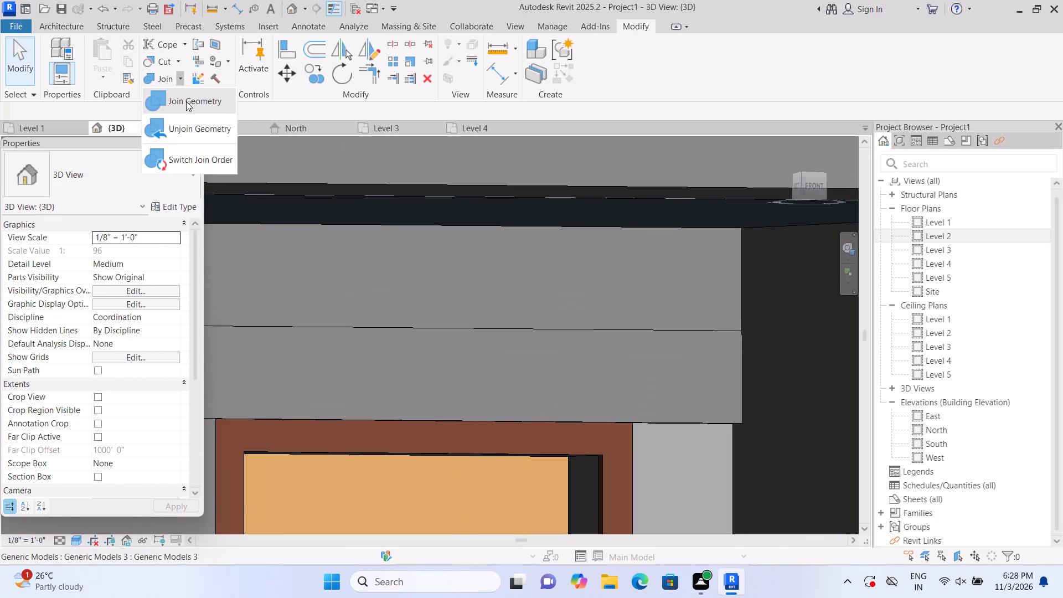
click(186, 101)
click(422, 264)
click(451, 369)
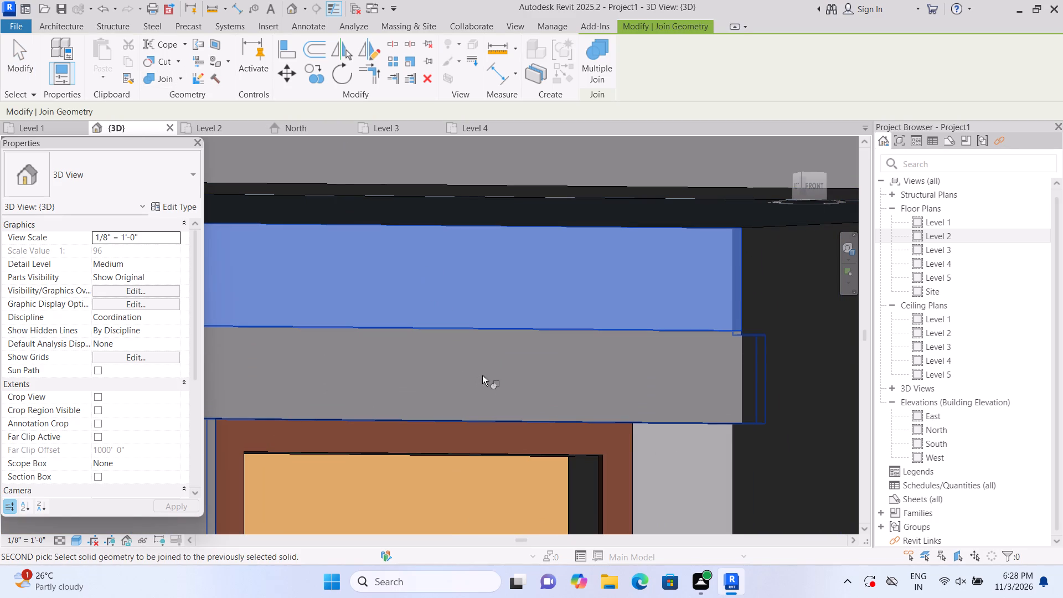
click(488, 372)
click(641, 367)
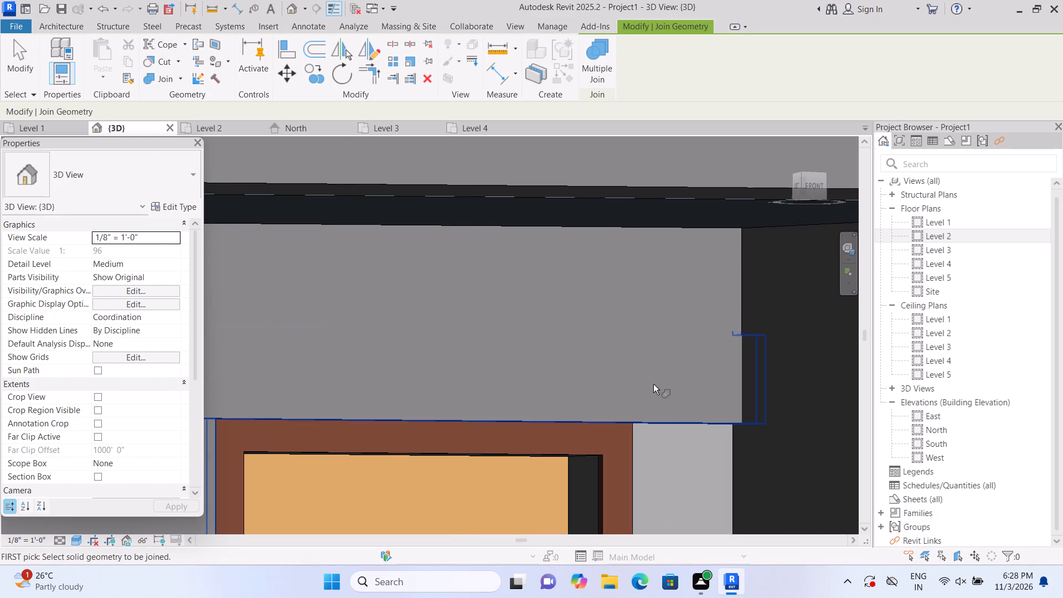
scroll(754, 381, up, 1)
key(Escape)
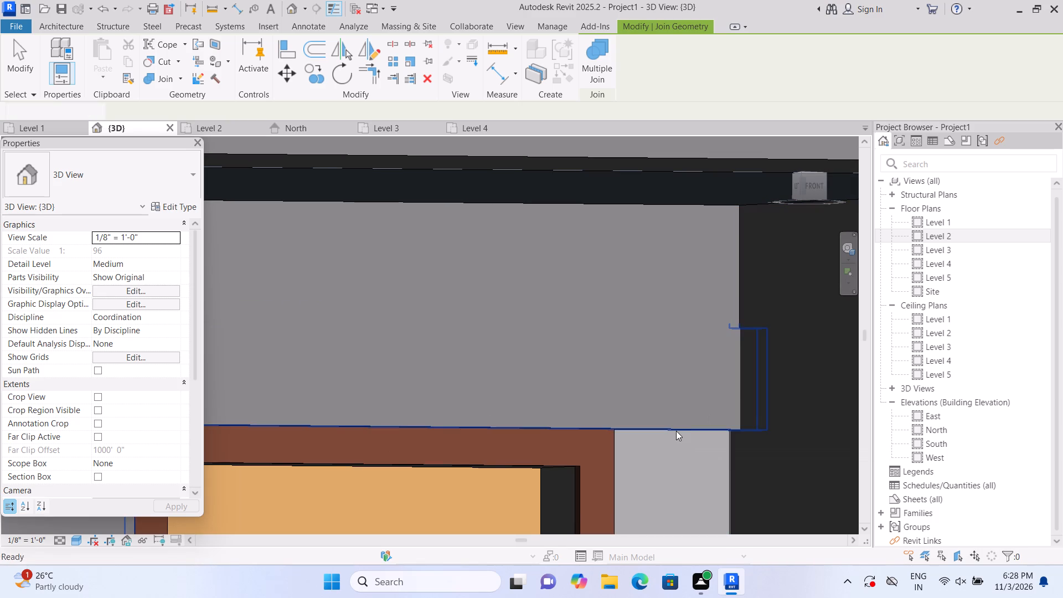
key(Escape)
Stretch the lower edge of the cladding panel between the window and the balcony door down to the balcony floor, and deselect it.
scroll(682, 487, down, 8)
middle_drag(680, 498, 663, 458)
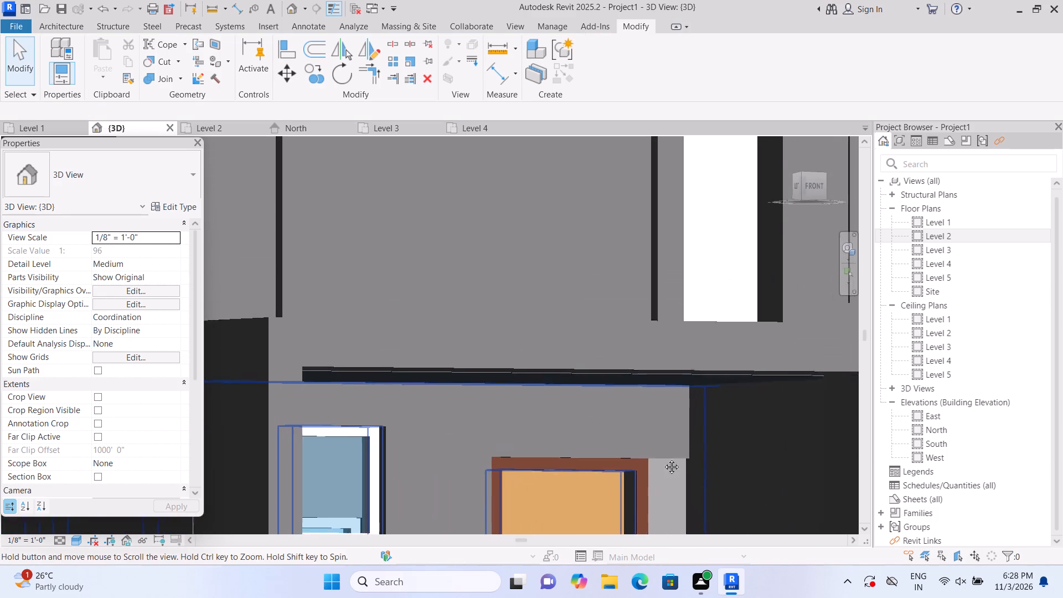
middle_drag(663, 458, 647, 316)
middle_drag(665, 375, 647, 221)
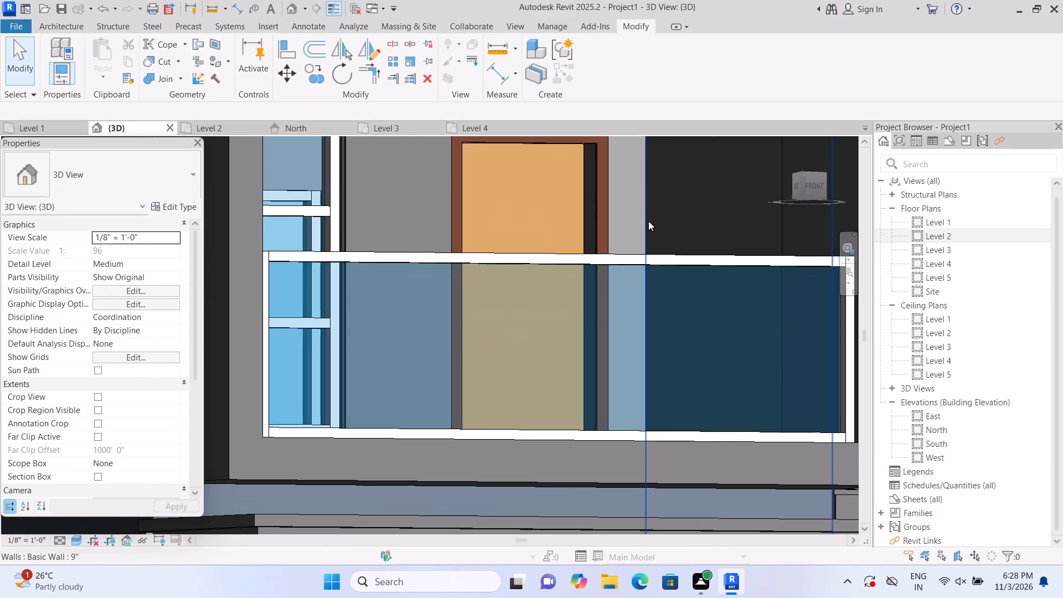
scroll(648, 223, down, 1)
middle_drag(651, 229, 640, 293)
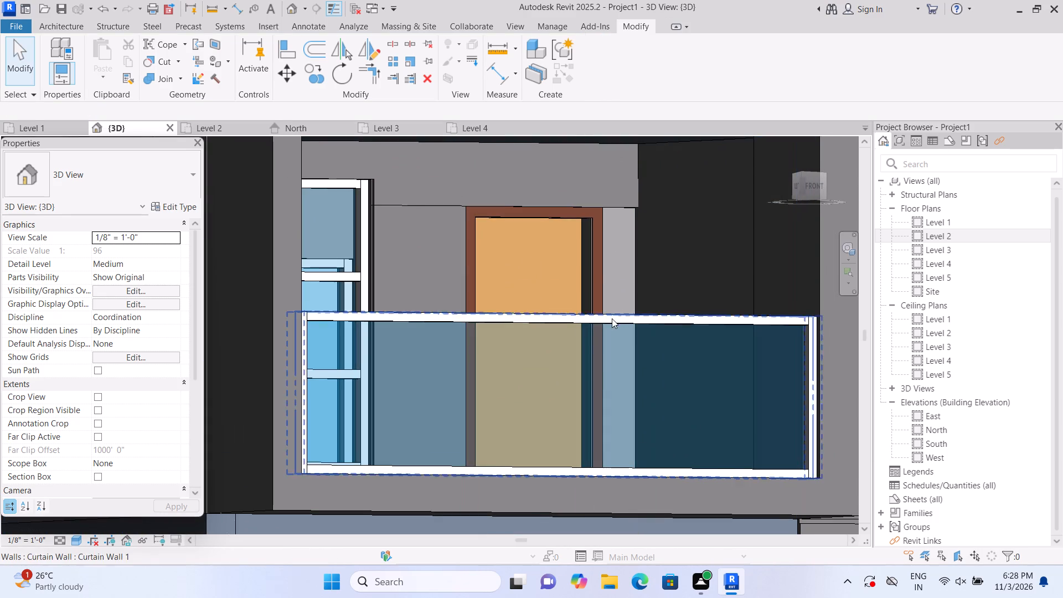
shift+middle_drag(636, 273, 641, 302)
middle_drag(634, 317, 554, 80)
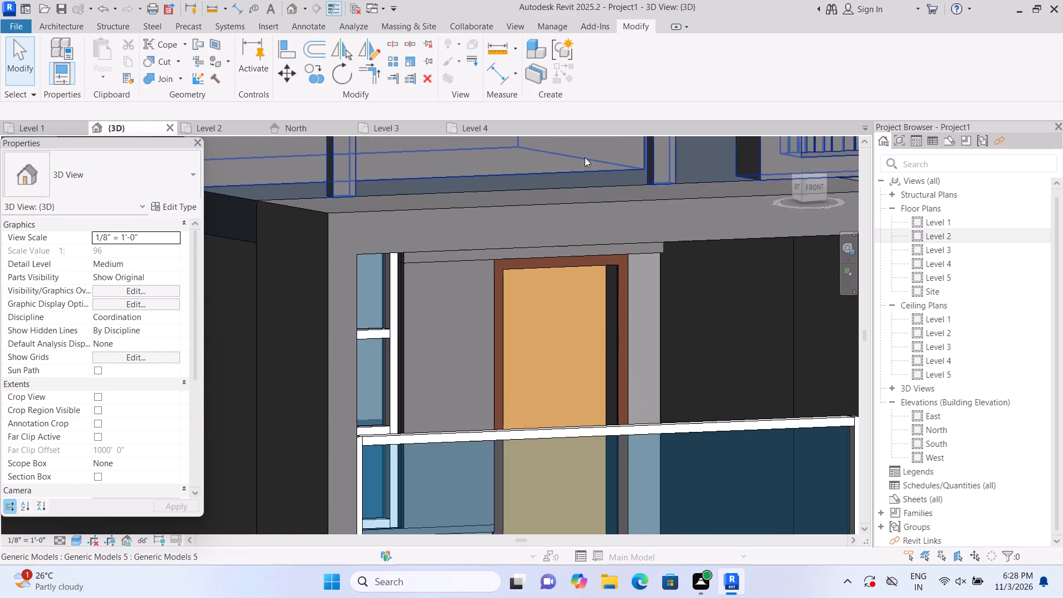
middle_drag(701, 350, 637, 162)
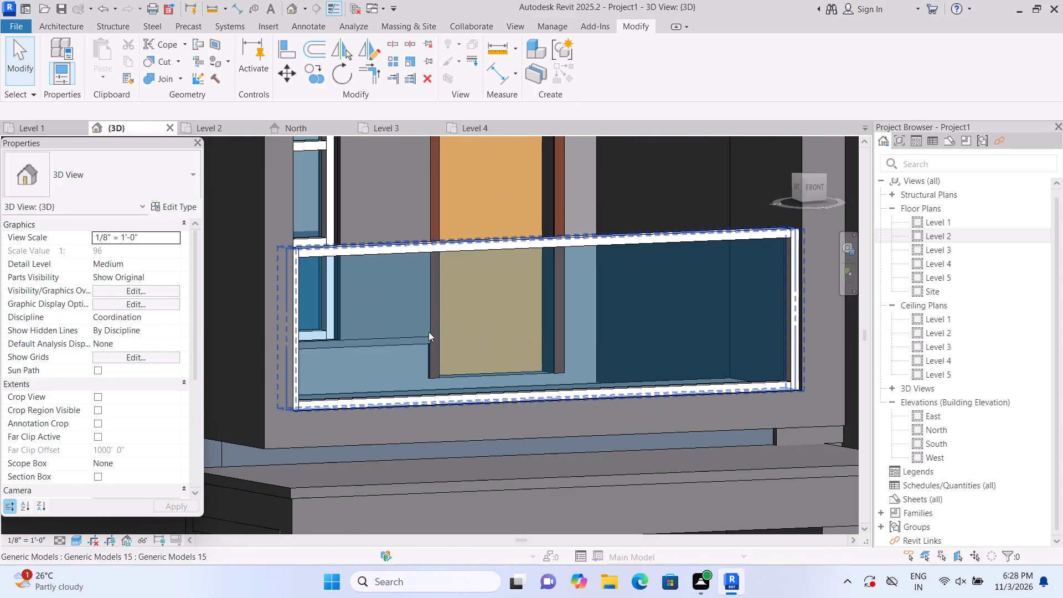
click(400, 339)
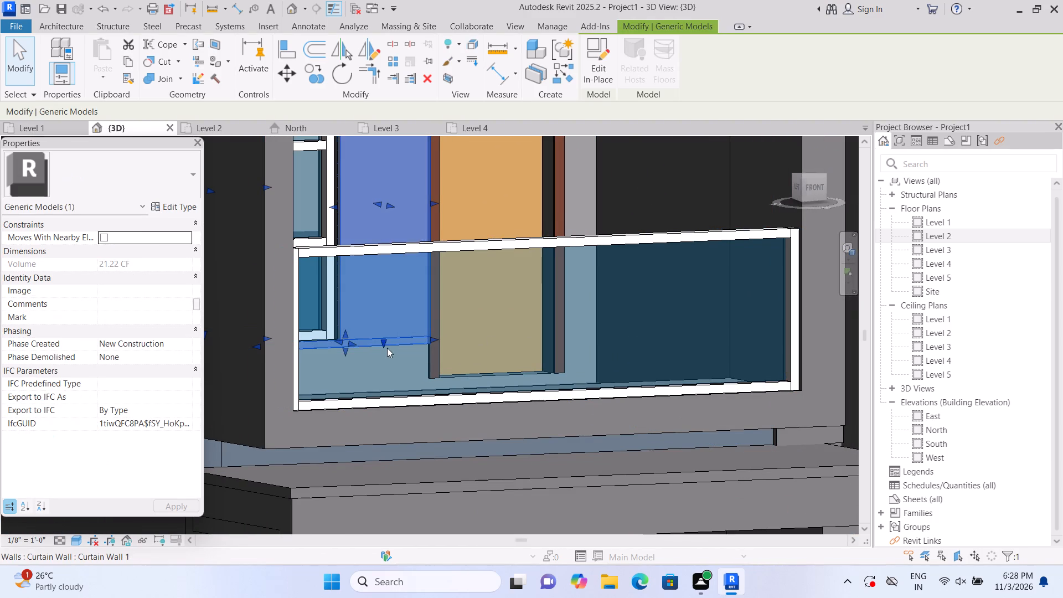
drag(383, 340, 391, 365)
click(391, 365)
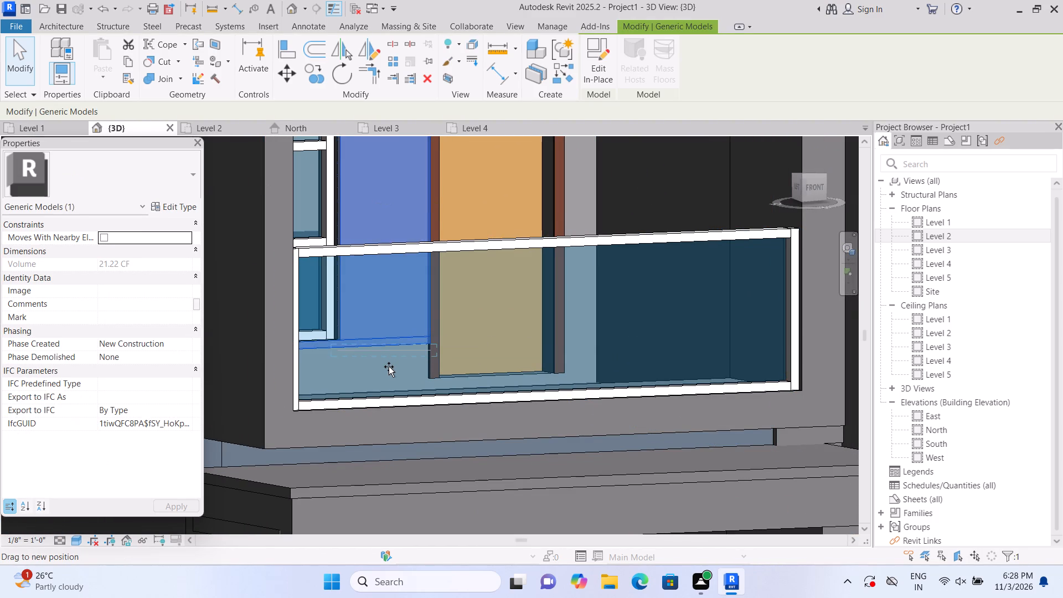
scroll(362, 370, up, 2)
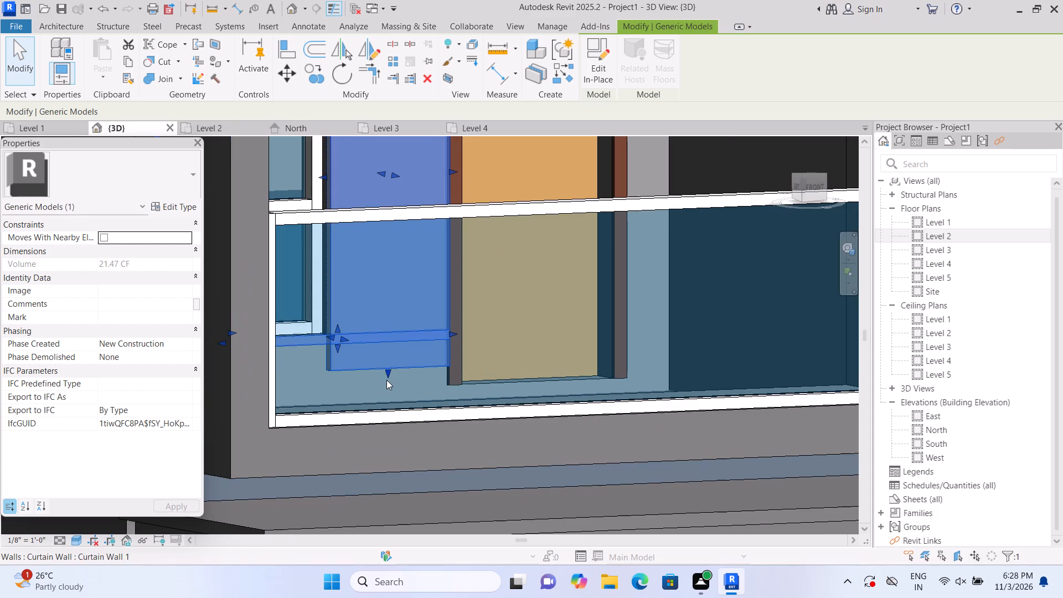
drag(388, 372, 394, 399)
click(394, 399)
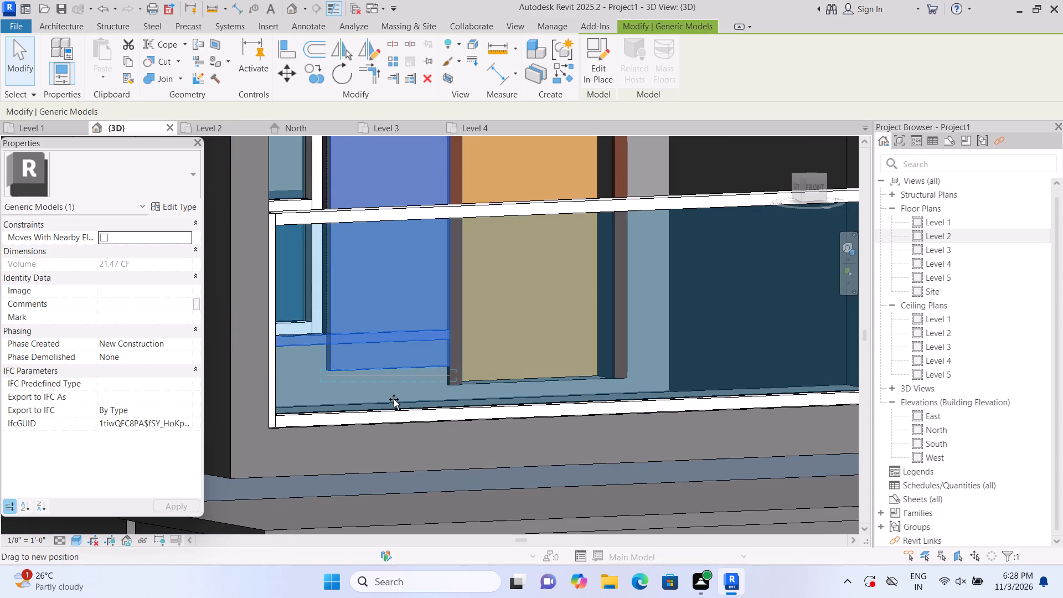
key(Escape)
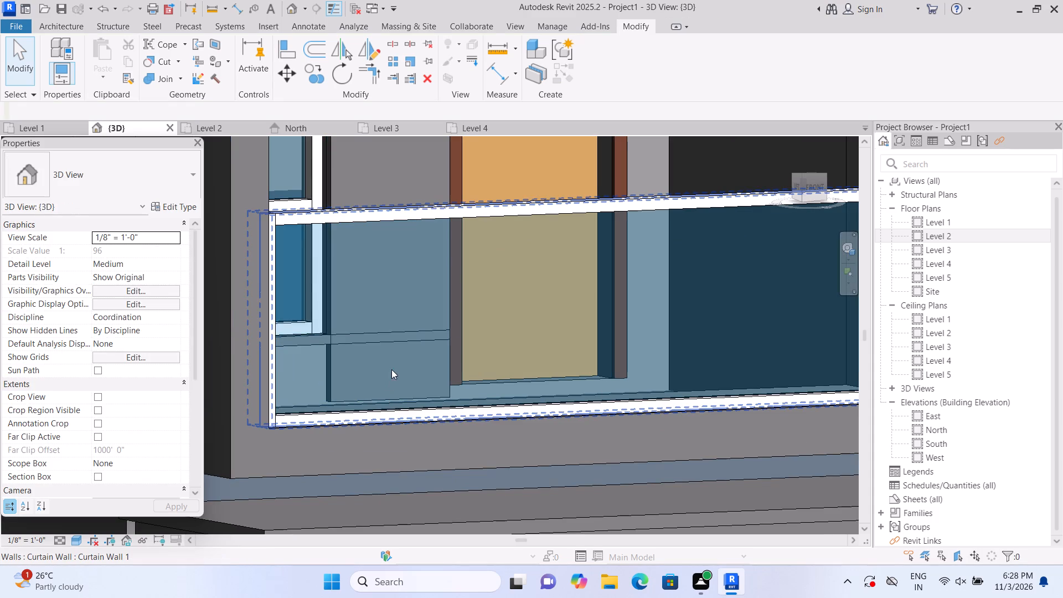
Try raising the lower edge of the cladding panel between the window and balcony door, and undo this and its earlier downward stretches.
middle_drag(326, 370, 390, 367)
scroll(360, 369, up, 1)
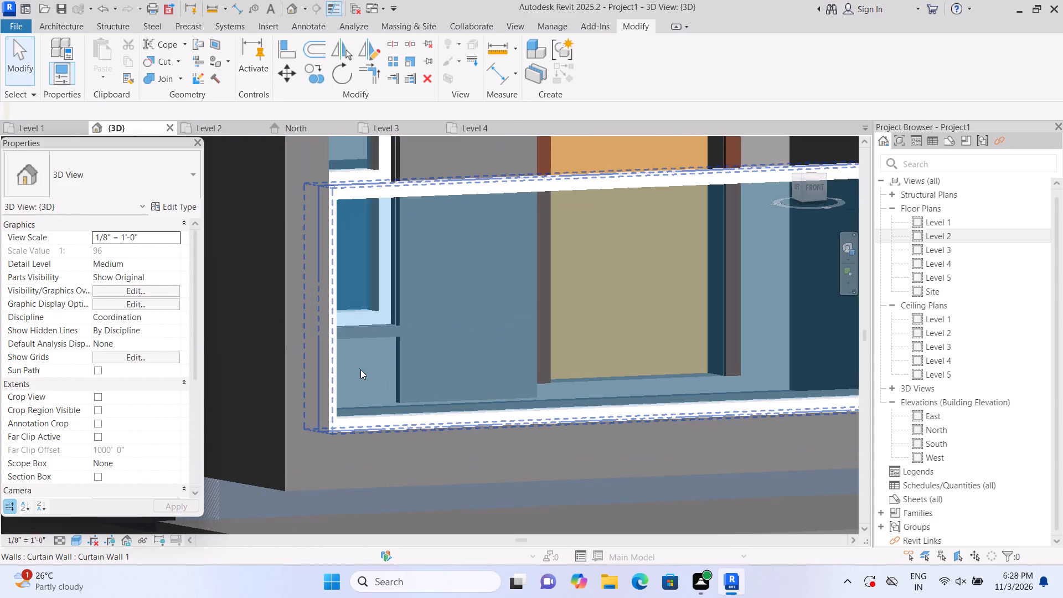
click(398, 368)
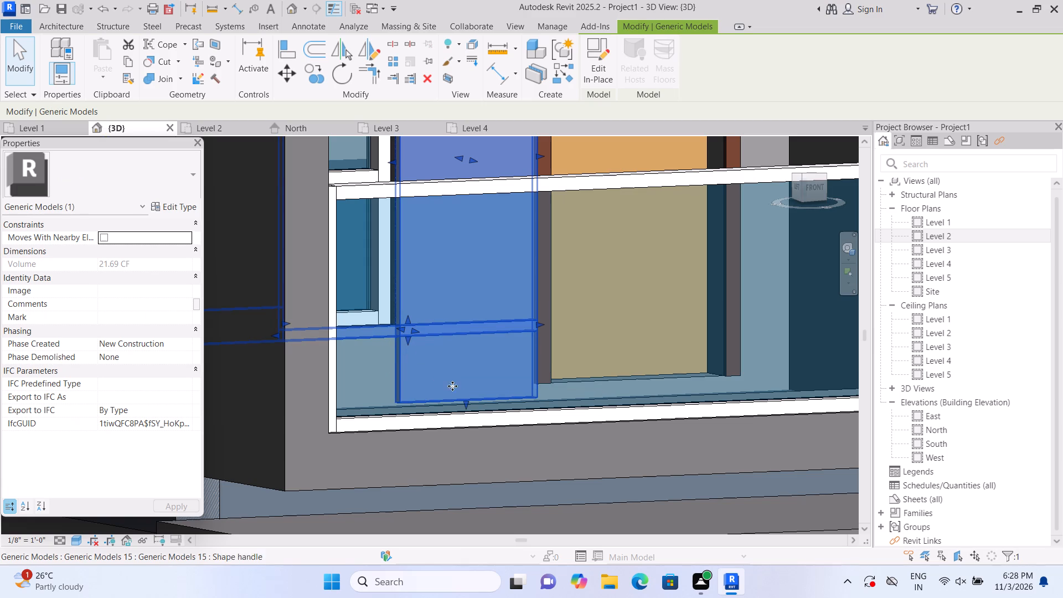
drag(467, 402, 468, 366)
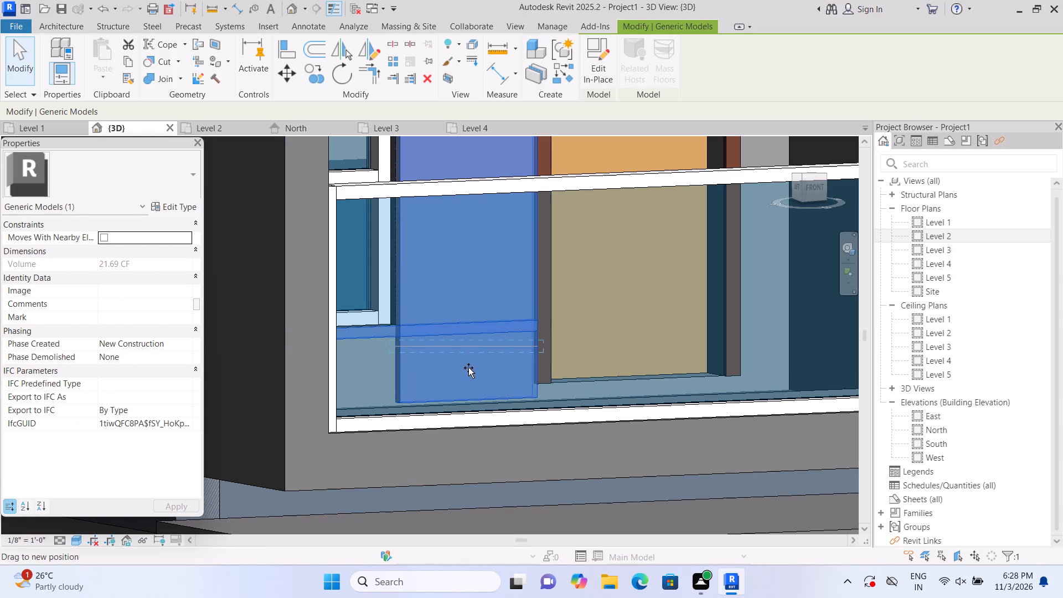
key(ctrl+z)
key(ctrl+z)
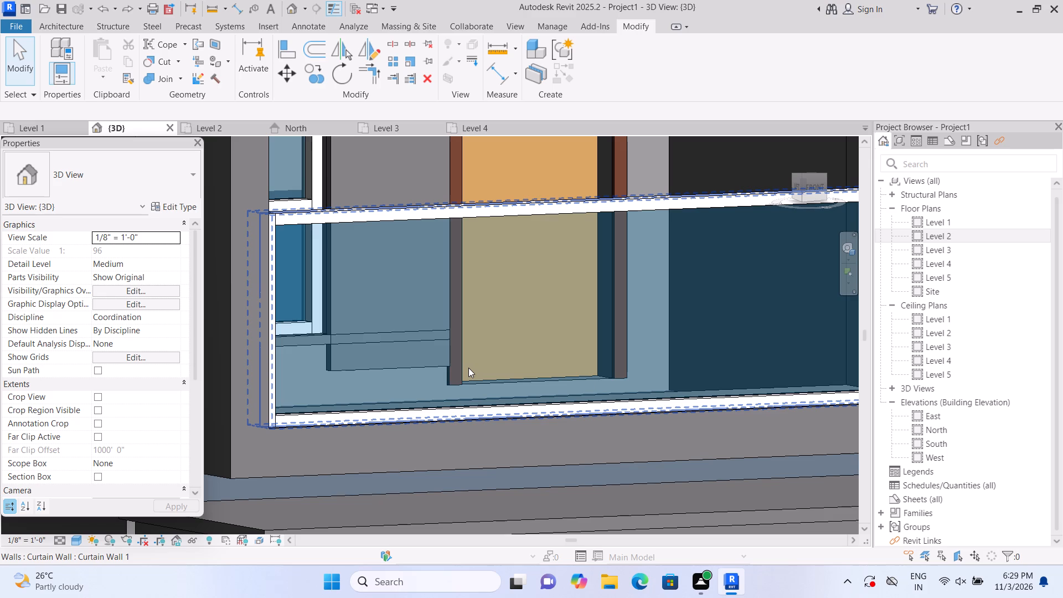
scroll(372, 388, up, 2)
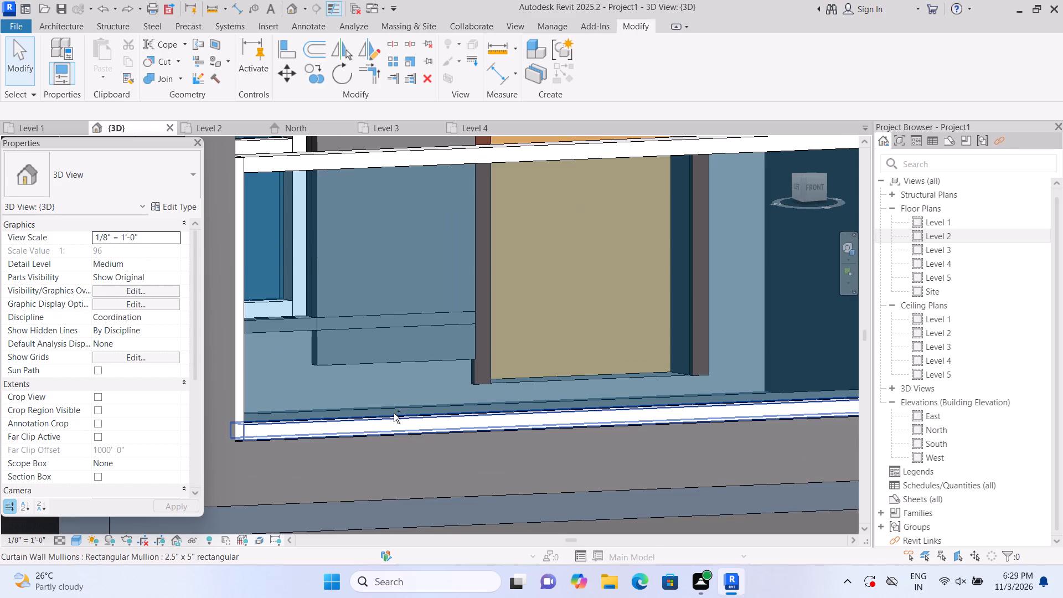
key(ctrl+z)
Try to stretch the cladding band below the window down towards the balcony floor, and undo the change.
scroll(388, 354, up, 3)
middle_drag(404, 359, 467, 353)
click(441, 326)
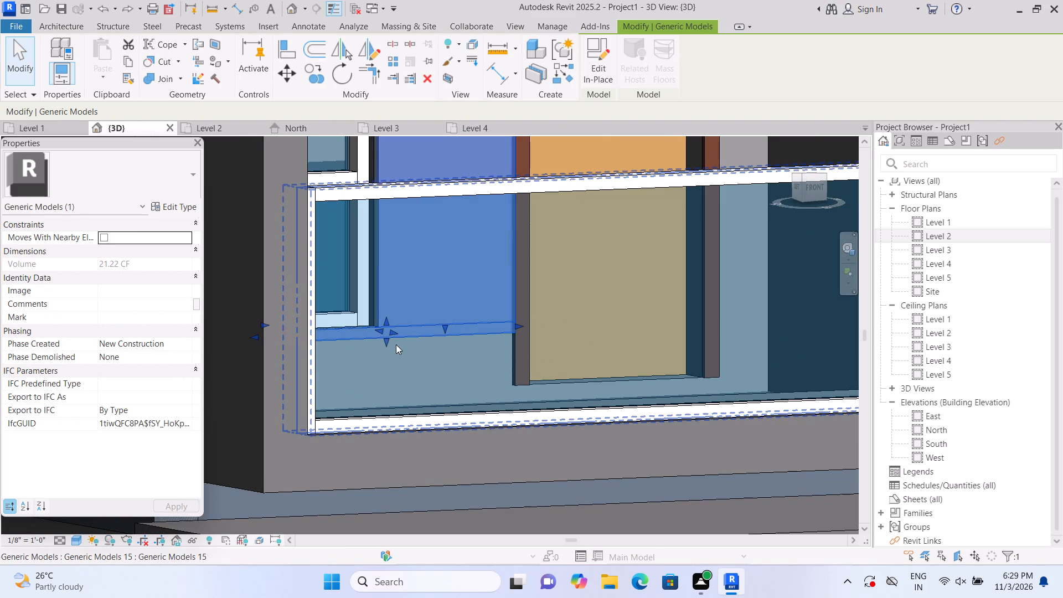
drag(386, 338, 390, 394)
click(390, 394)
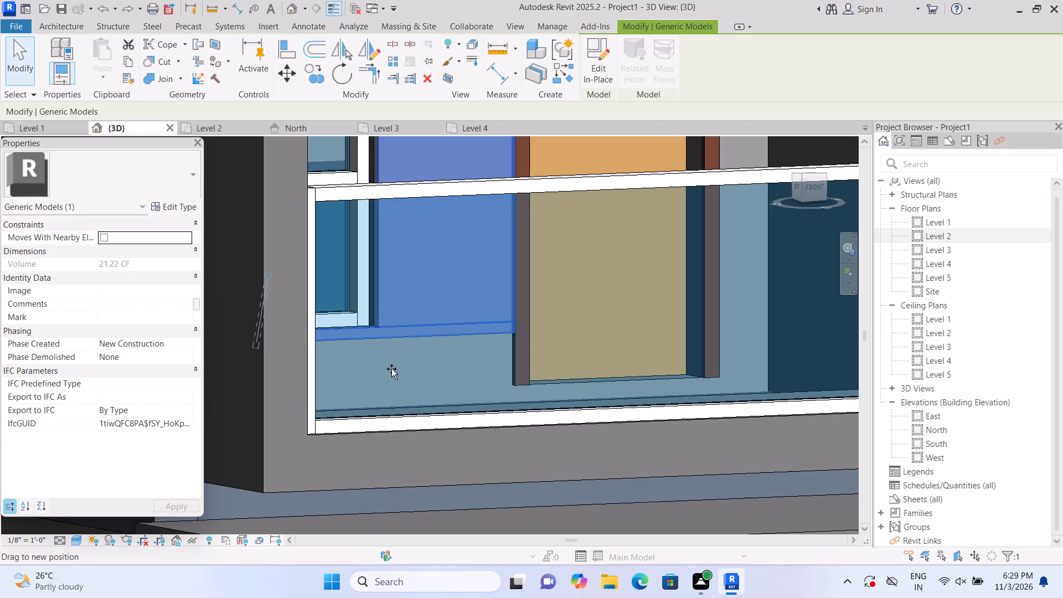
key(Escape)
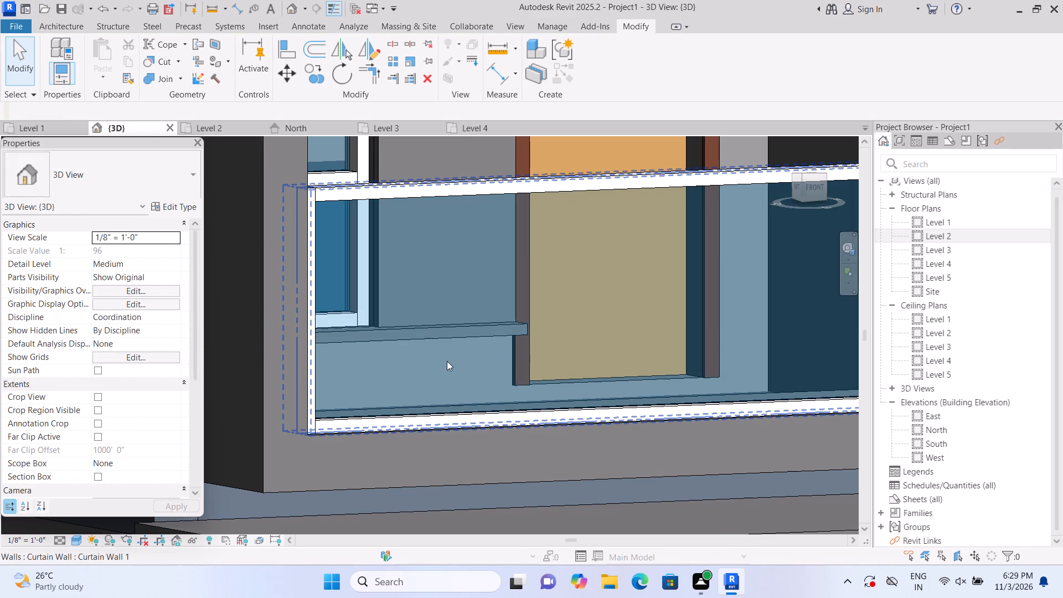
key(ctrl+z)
Stretch the lower edge of the cladding band below the window down to the balcony floor, and deselect it.
scroll(442, 348, up, 1)
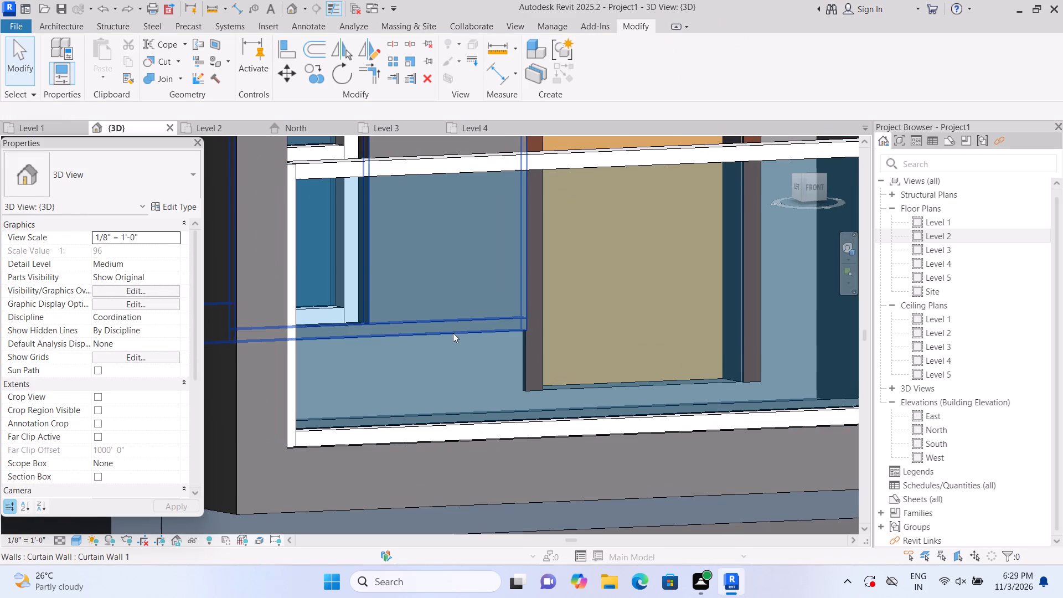
click(456, 327)
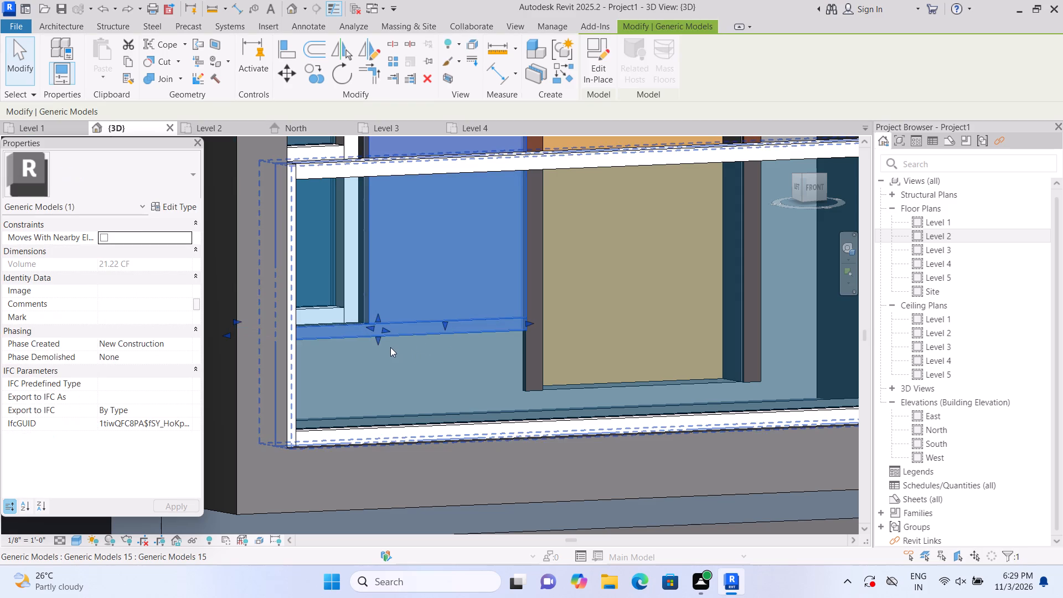
drag(378, 339, 374, 393)
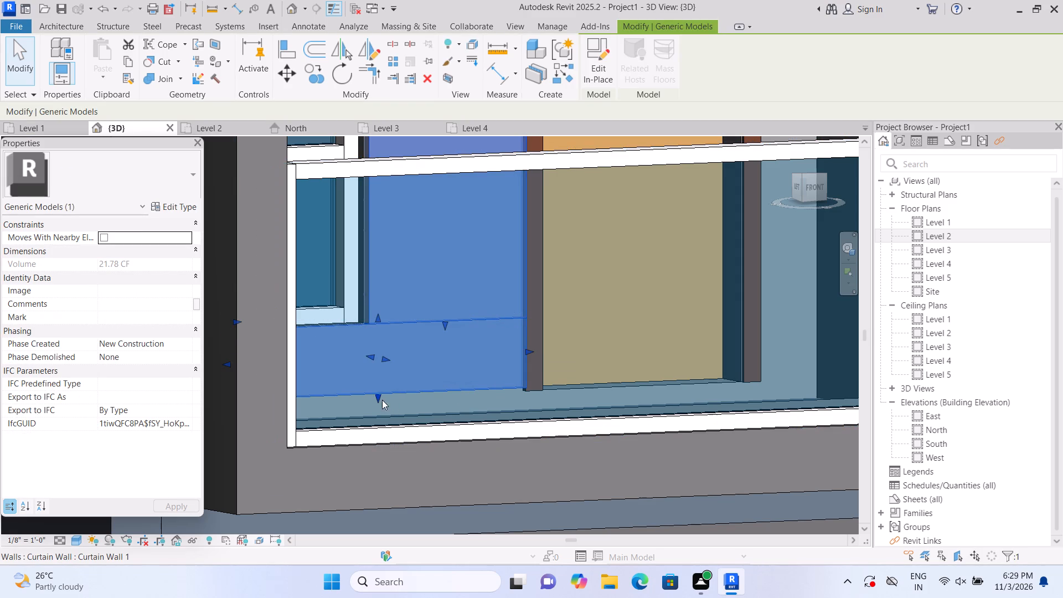
drag(379, 397, 375, 429)
click(375, 429)
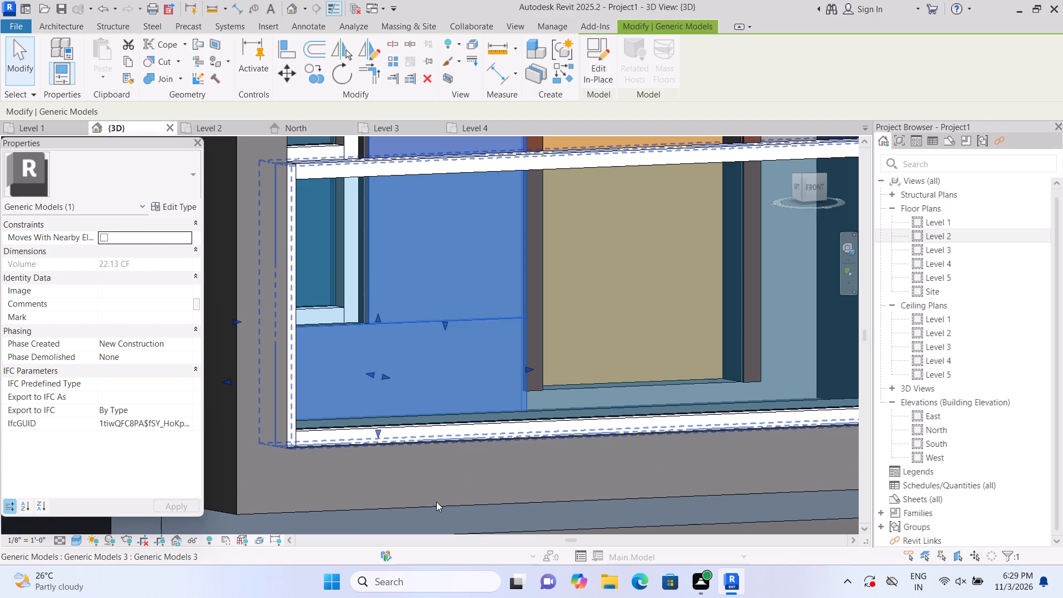
key(Escape)
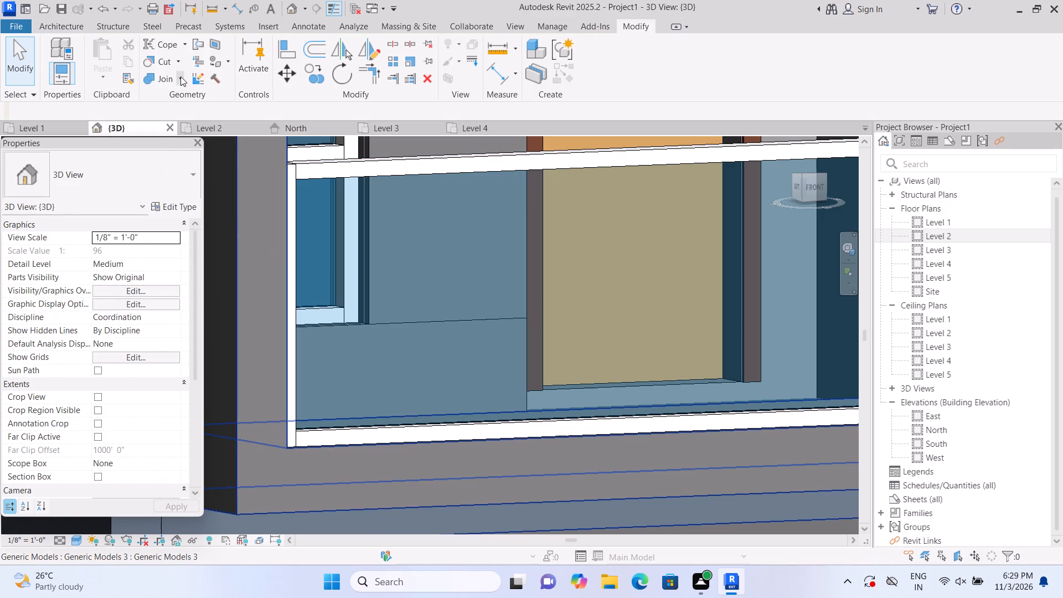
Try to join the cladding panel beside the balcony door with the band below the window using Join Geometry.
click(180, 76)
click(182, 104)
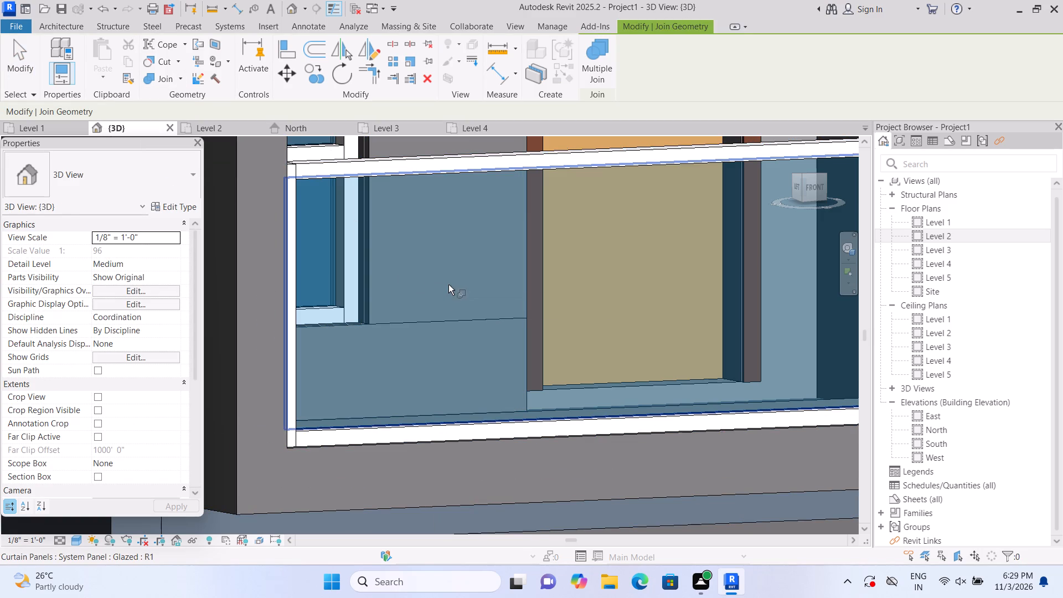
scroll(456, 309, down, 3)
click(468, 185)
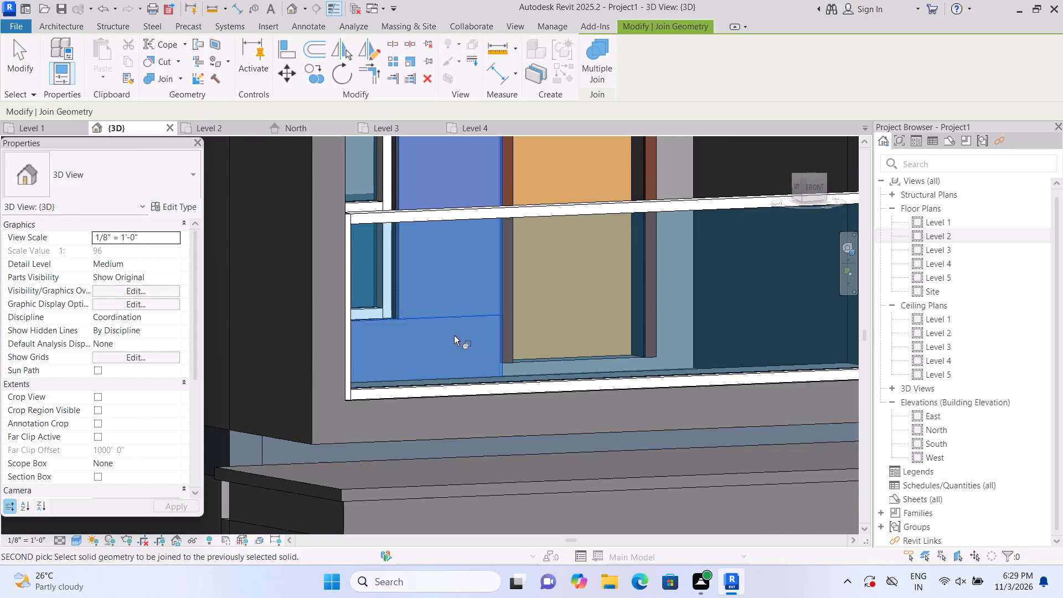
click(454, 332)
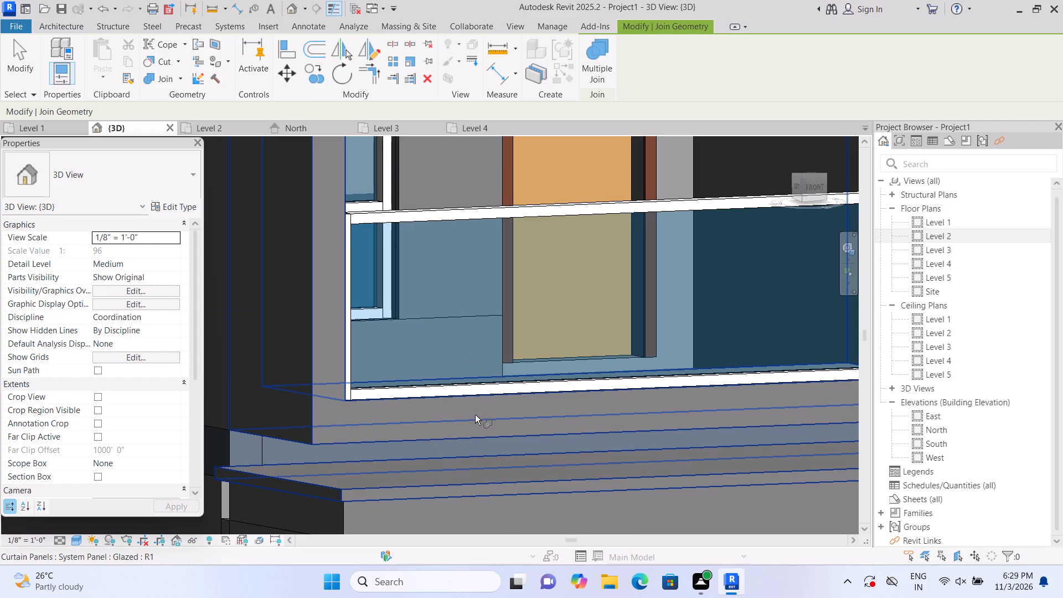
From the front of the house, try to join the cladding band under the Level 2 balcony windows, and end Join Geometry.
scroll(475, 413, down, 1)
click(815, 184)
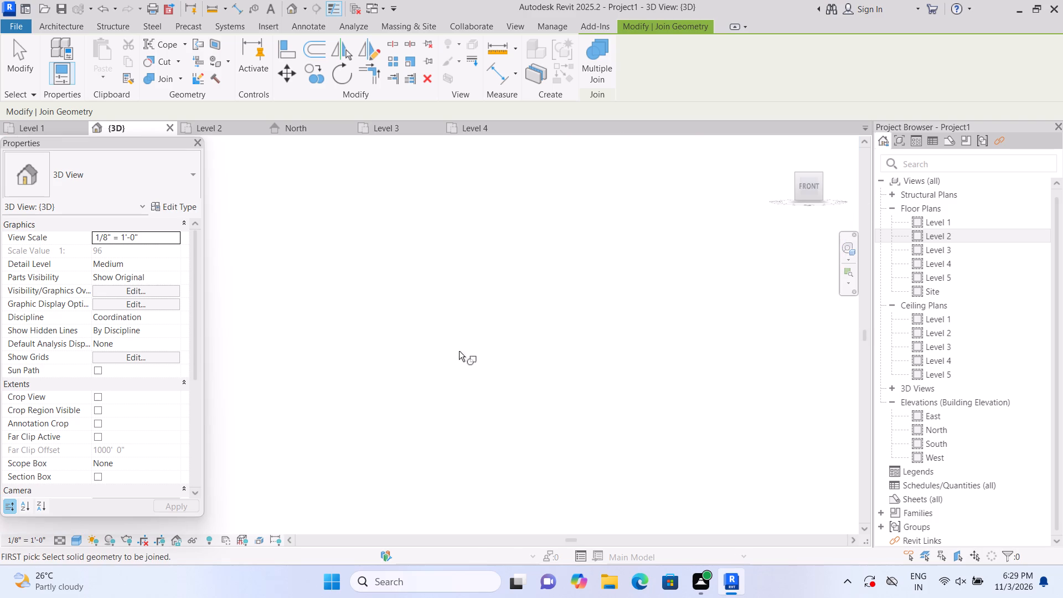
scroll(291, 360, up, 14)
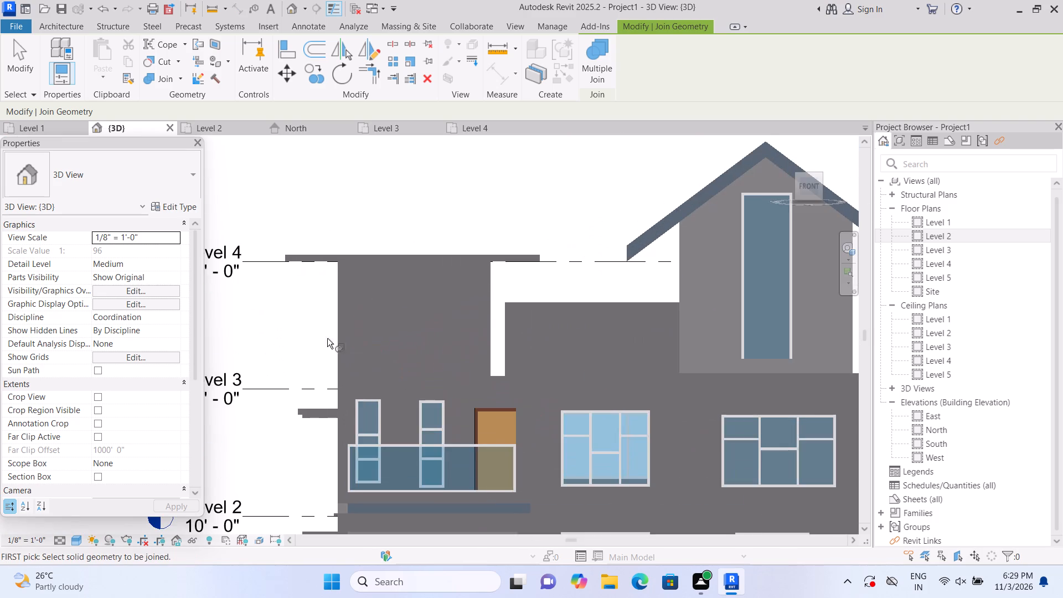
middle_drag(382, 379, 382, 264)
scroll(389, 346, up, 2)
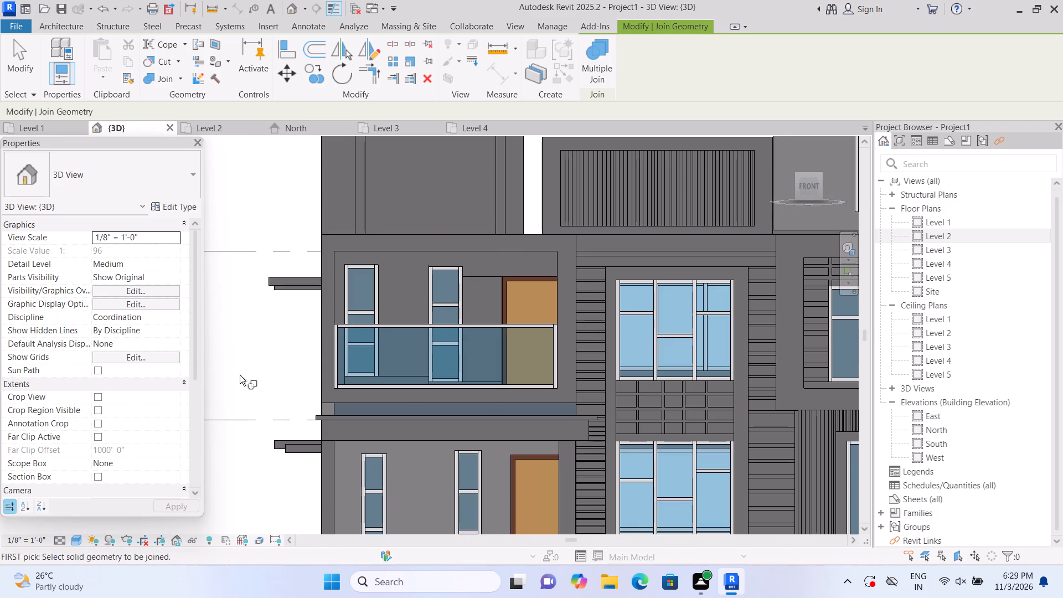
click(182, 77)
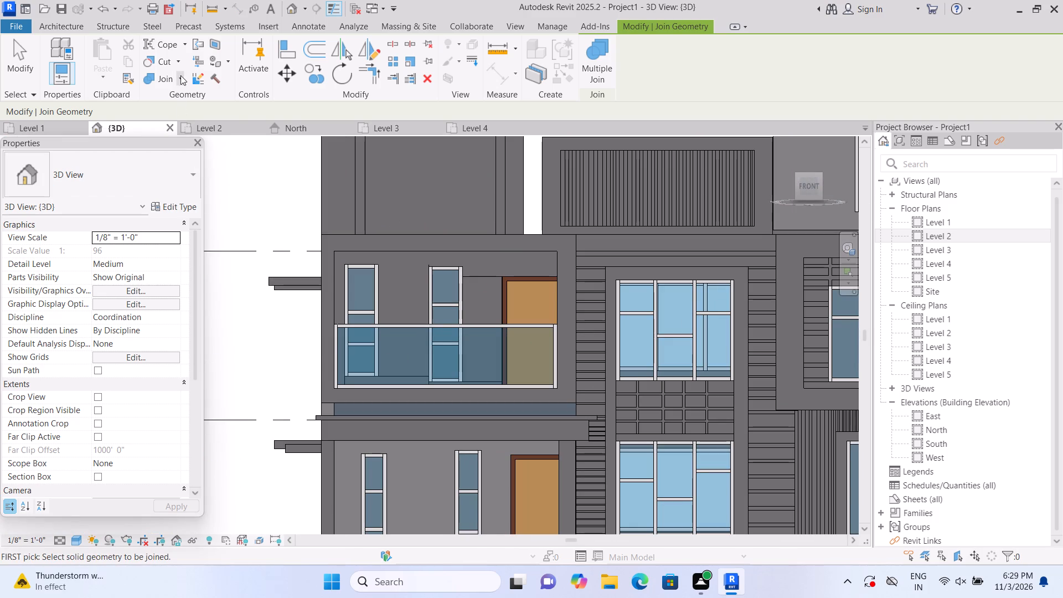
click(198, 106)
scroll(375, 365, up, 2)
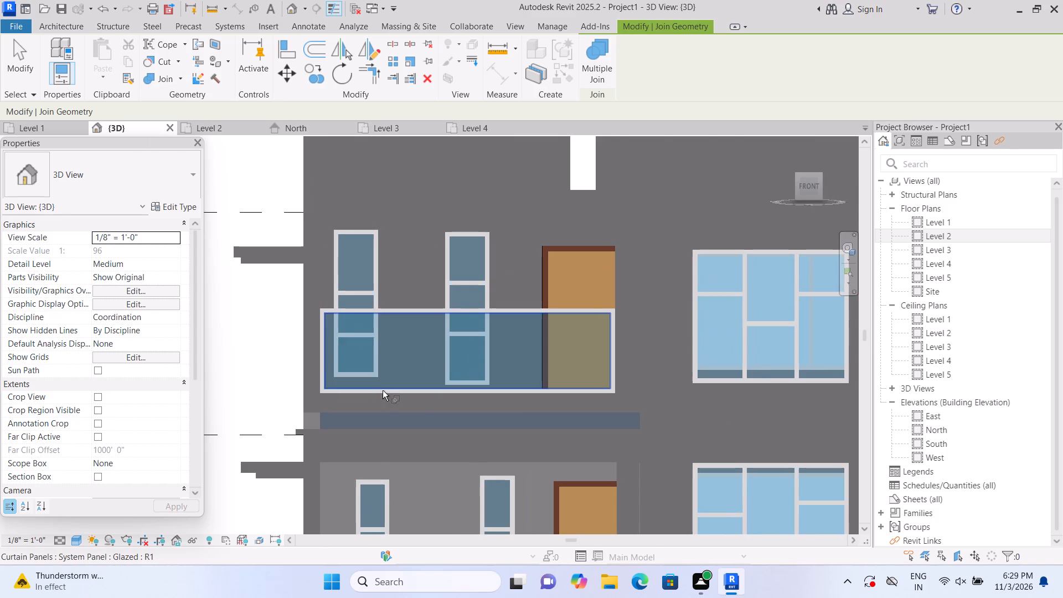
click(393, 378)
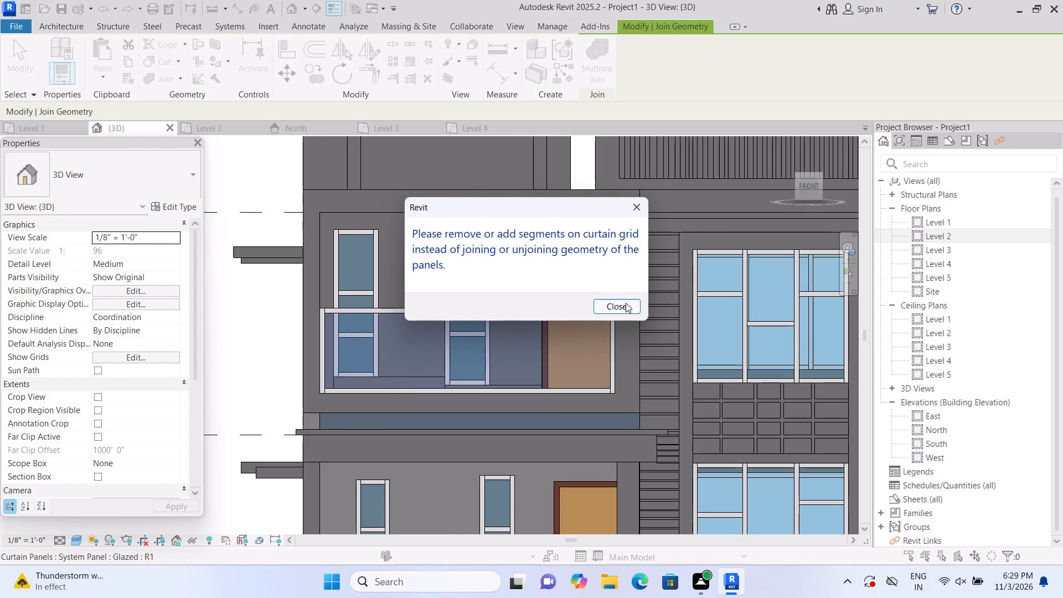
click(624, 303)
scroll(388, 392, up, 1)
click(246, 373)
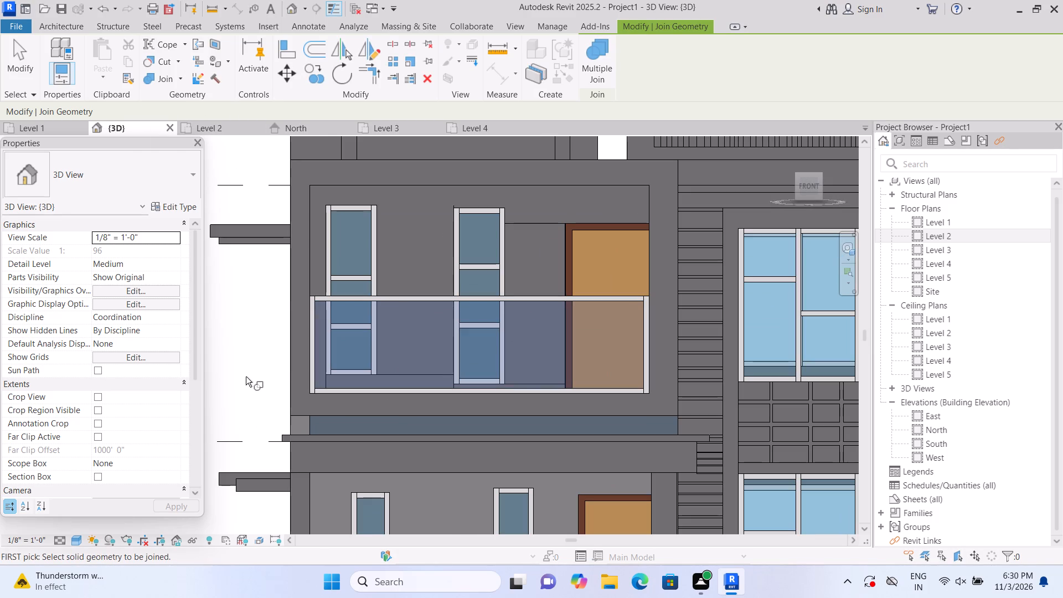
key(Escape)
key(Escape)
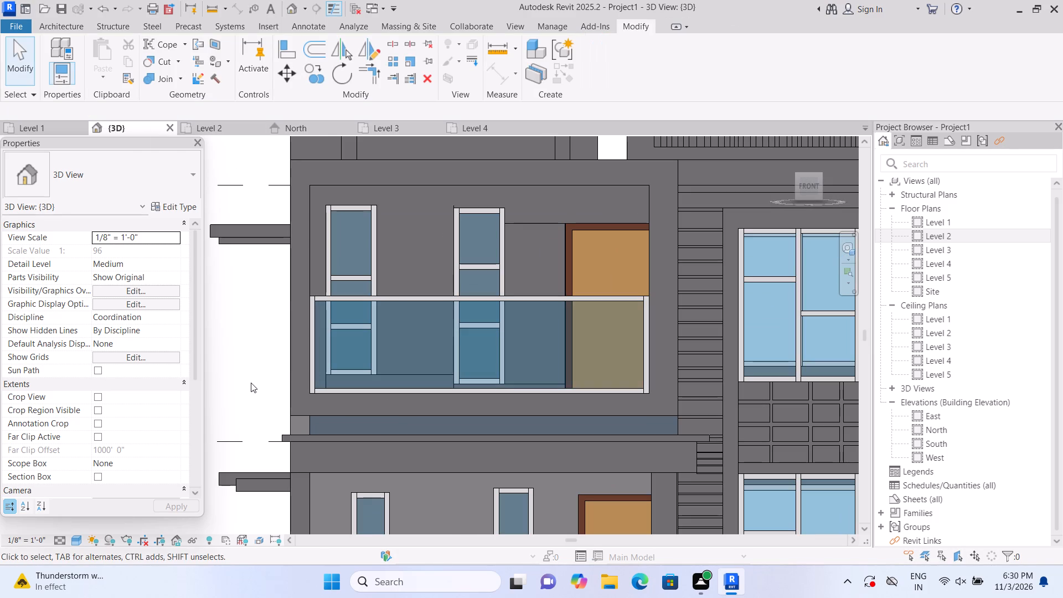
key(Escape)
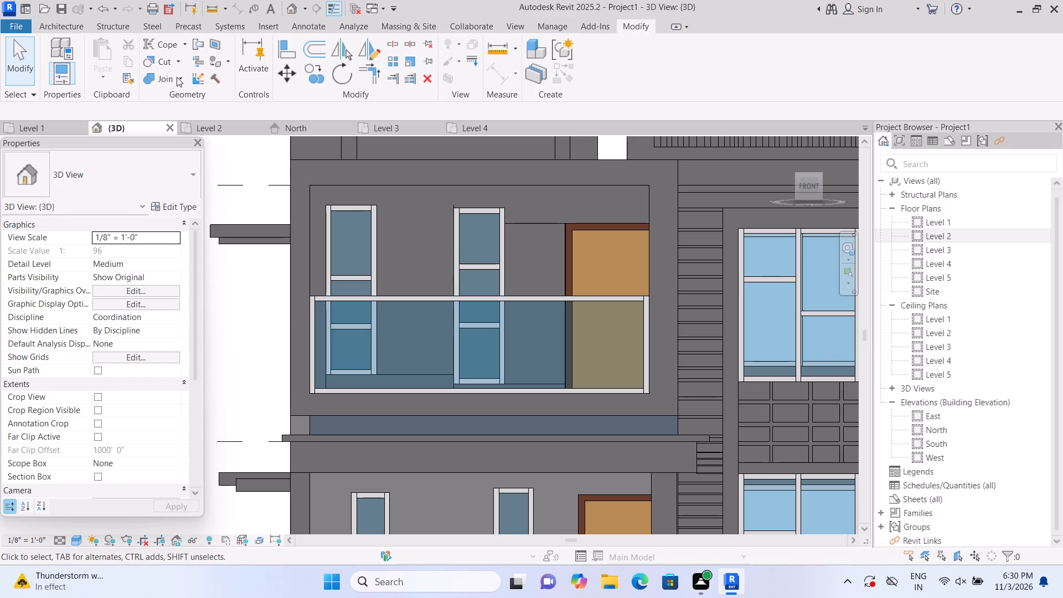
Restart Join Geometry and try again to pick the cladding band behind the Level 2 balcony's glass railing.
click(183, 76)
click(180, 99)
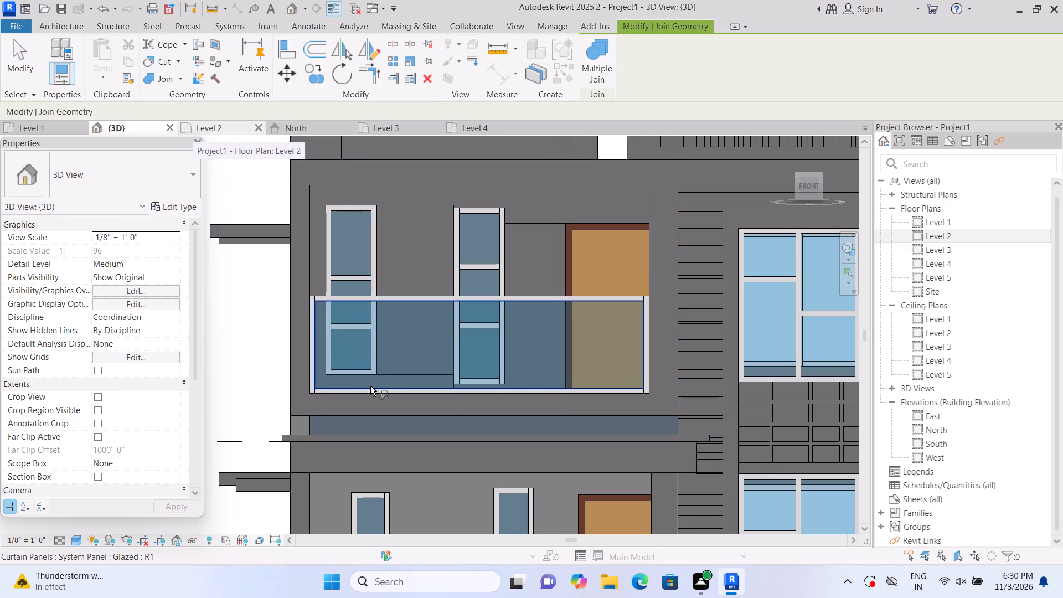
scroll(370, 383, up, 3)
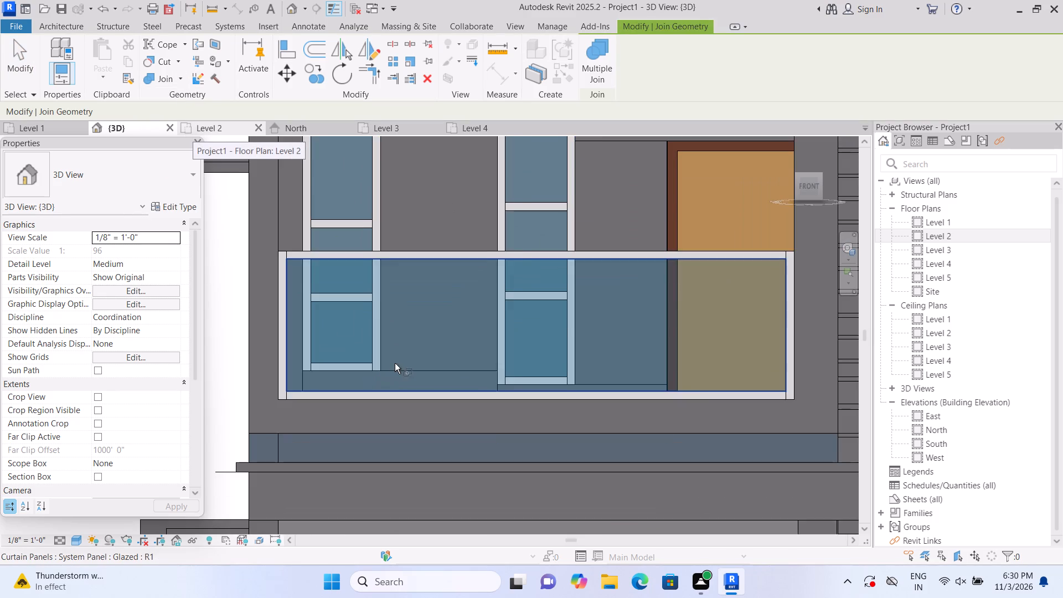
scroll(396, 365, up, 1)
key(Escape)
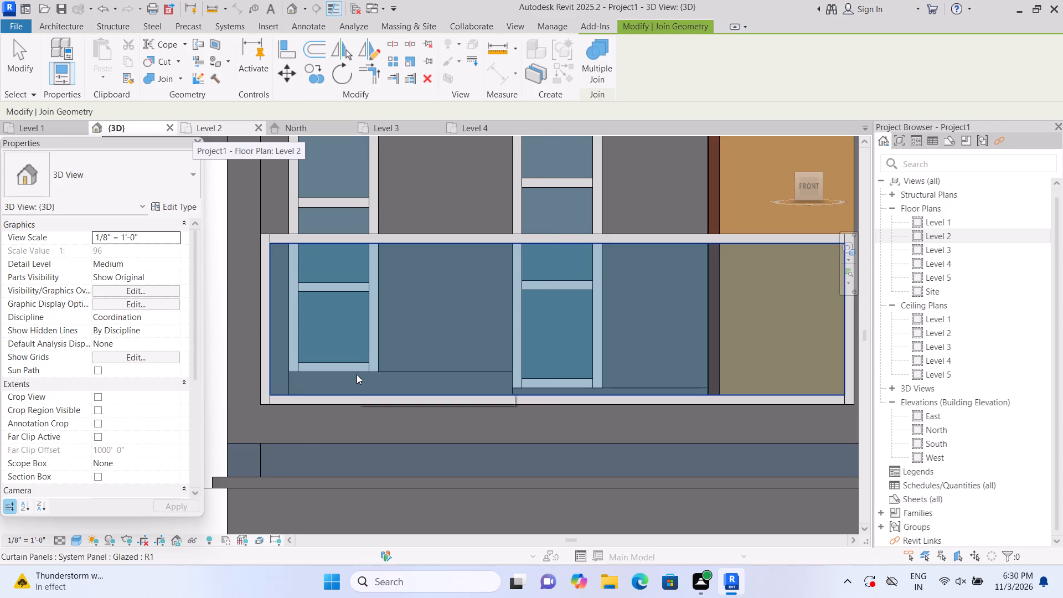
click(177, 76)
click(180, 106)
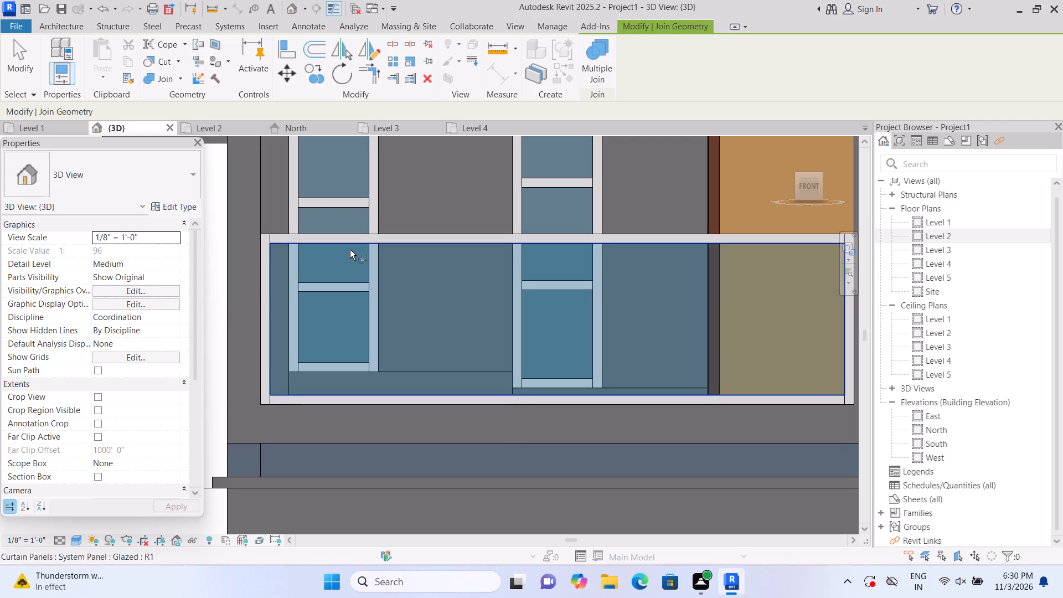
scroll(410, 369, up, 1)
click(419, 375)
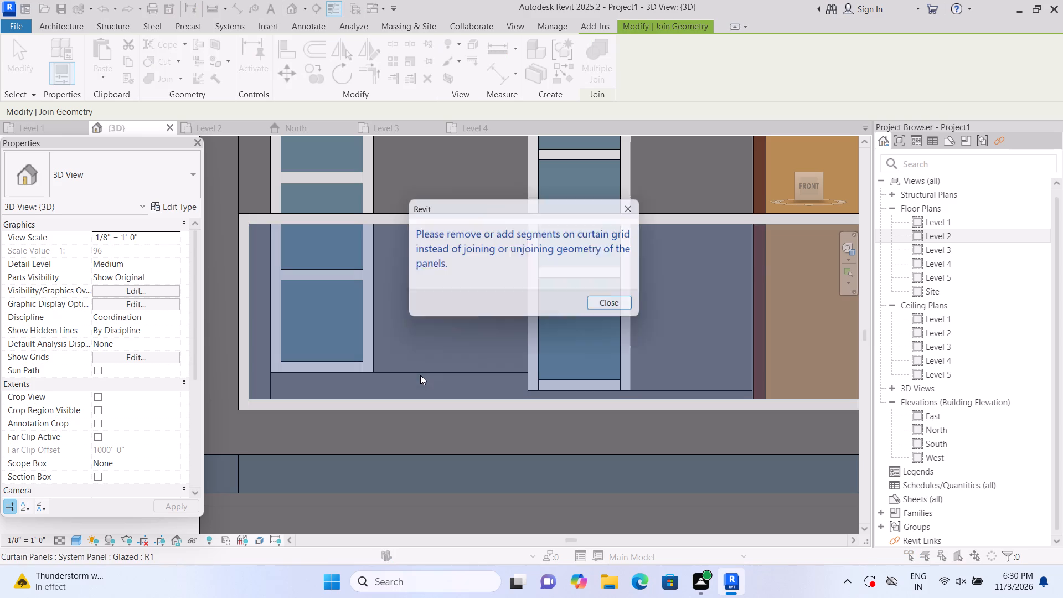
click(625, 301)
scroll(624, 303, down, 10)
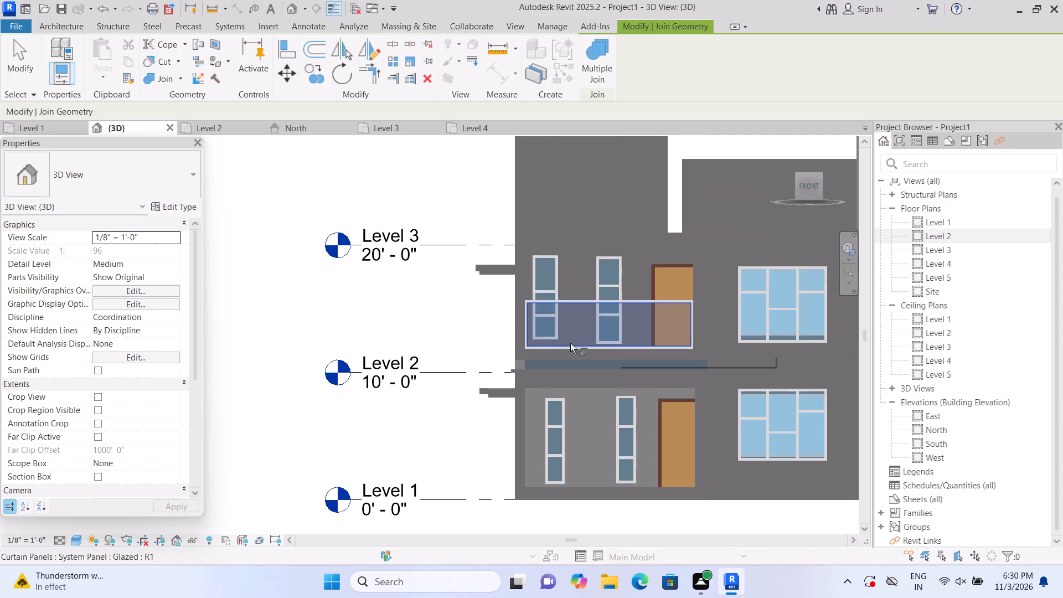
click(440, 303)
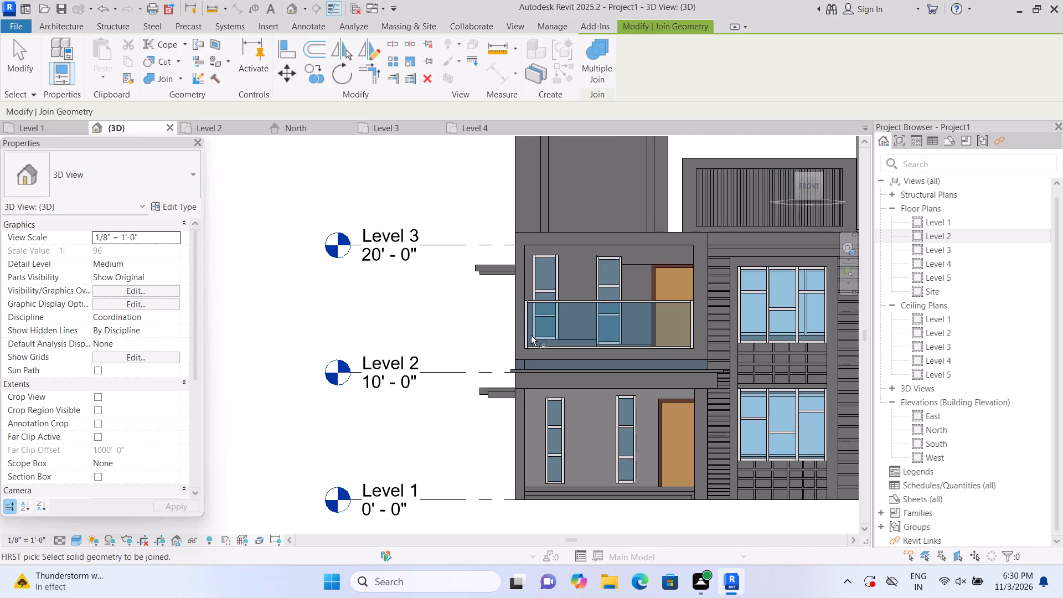